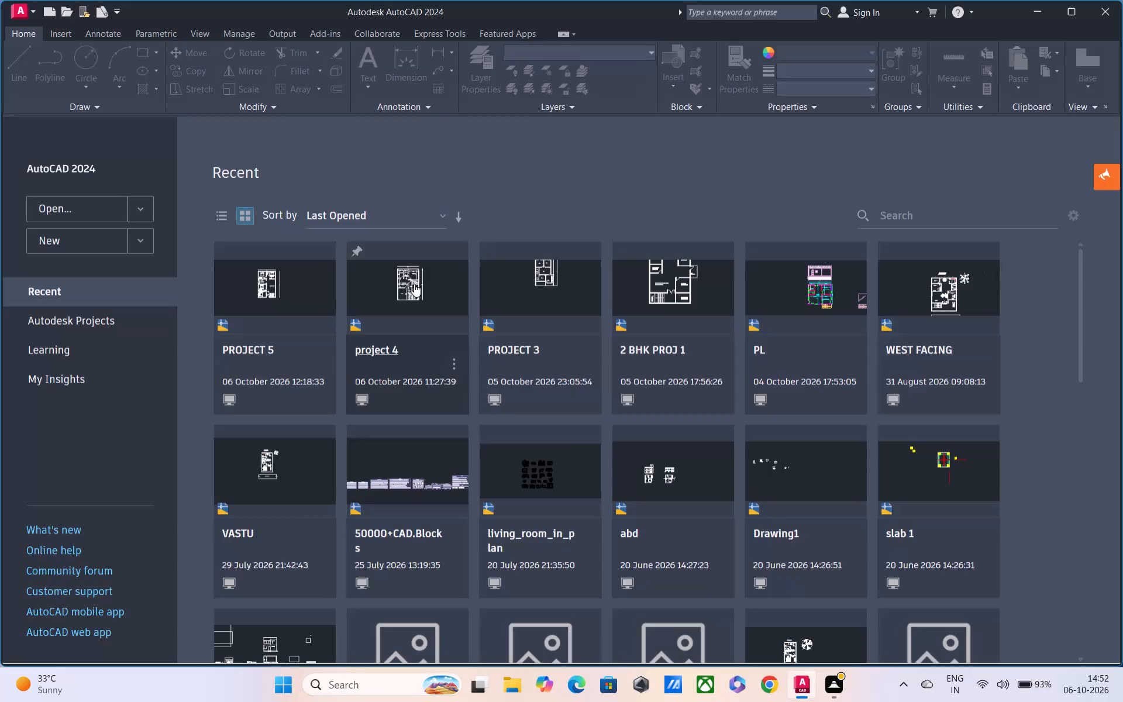
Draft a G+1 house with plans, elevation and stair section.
Create a new blank drawing.
click(80, 241)
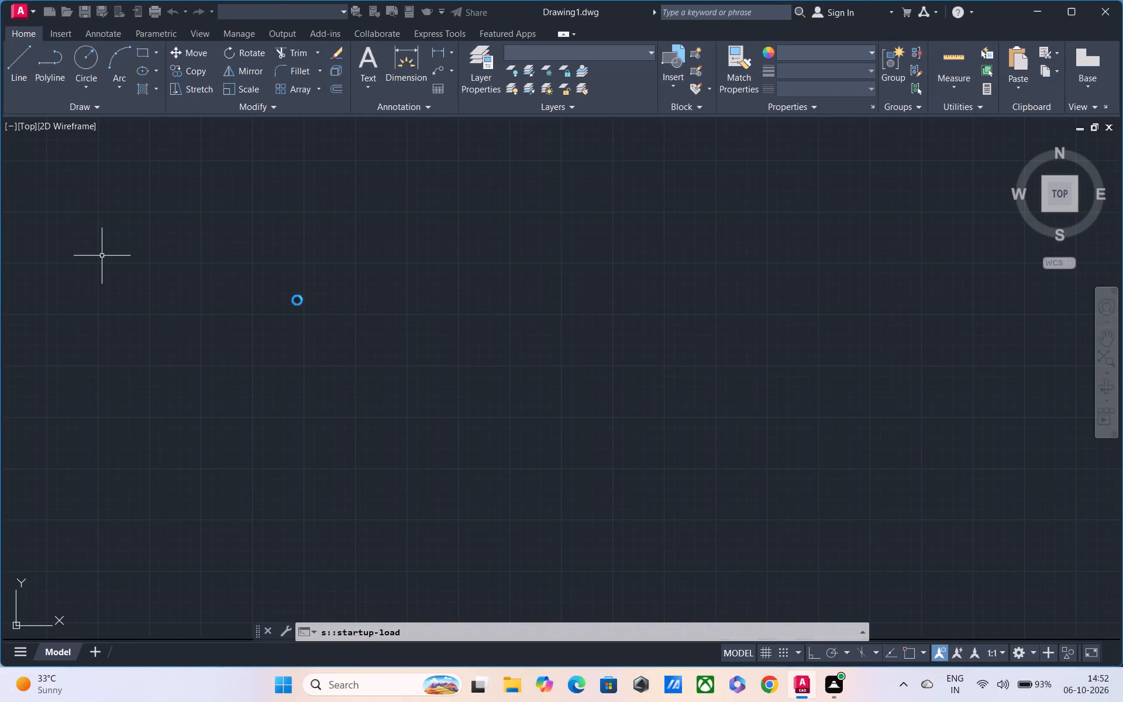
Set the drawing units to Architectural length type with Inches as the insertion scale.
scroll(305, 300, down, 1)
middle_drag(305, 300, 173, 428)
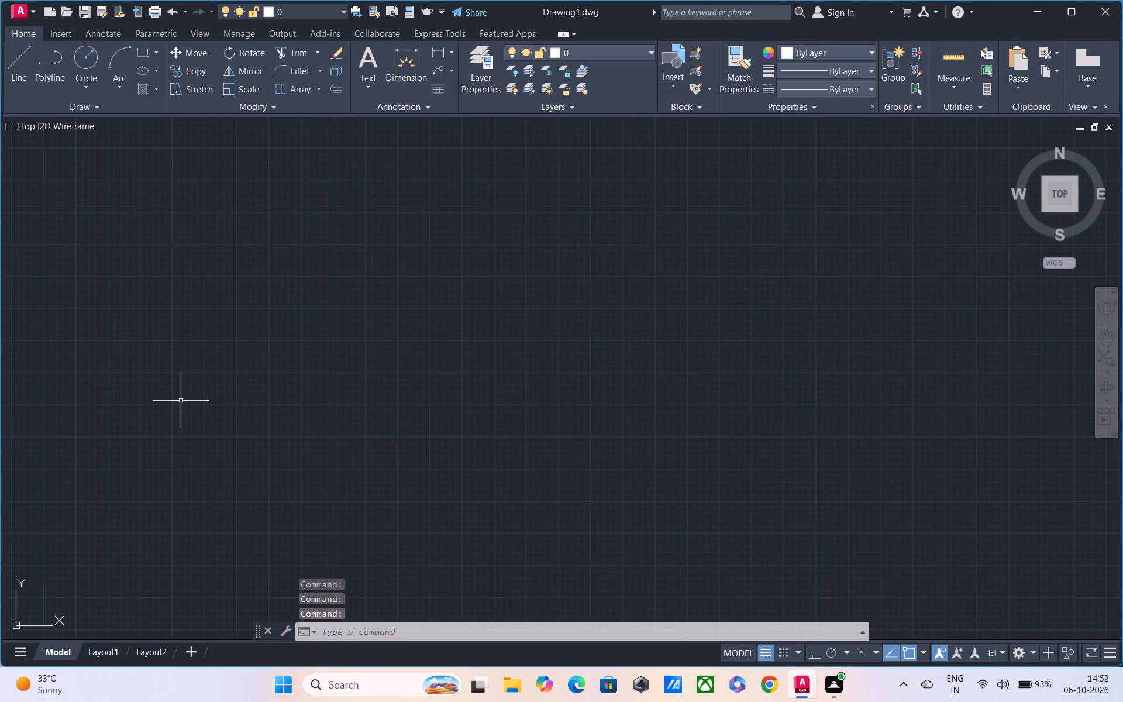
text(un)
key(space)
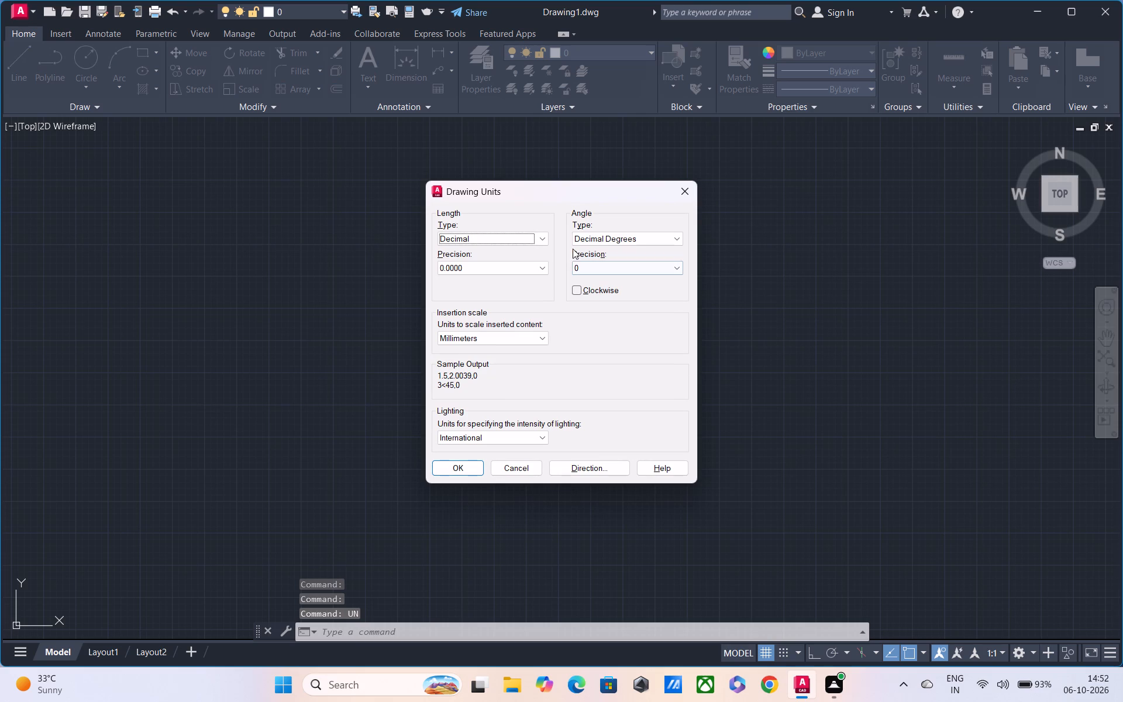
click(546, 240)
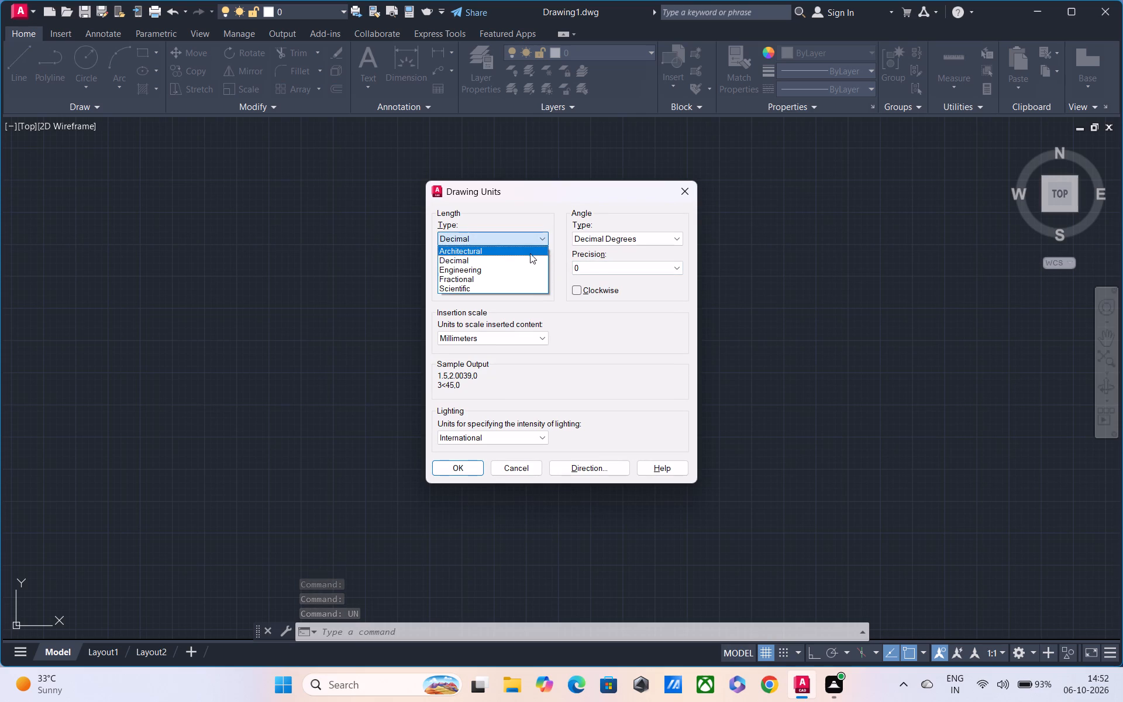
click(530, 252)
click(511, 338)
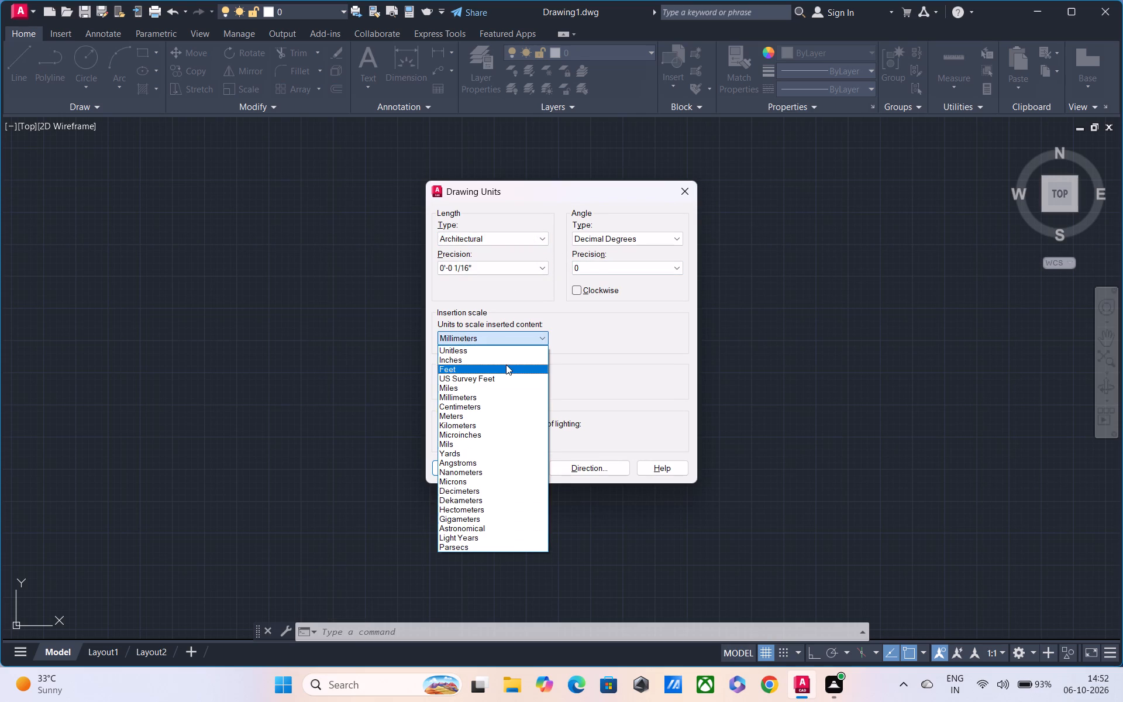
click(506, 363)
click(475, 474)
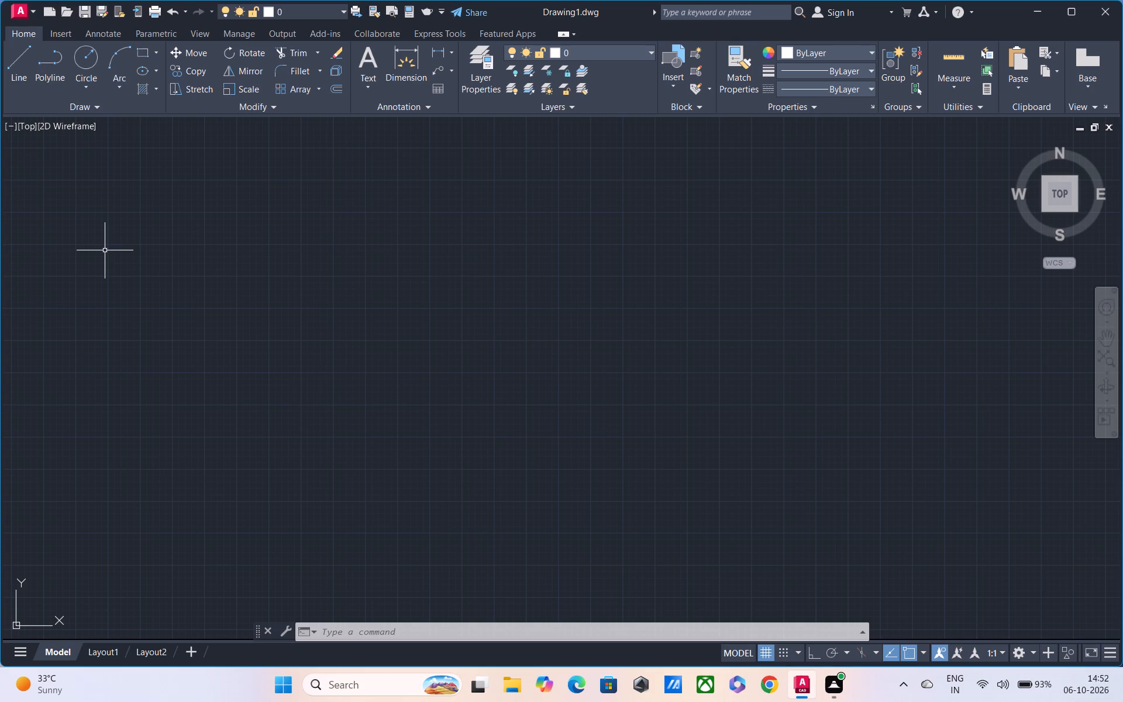
With Ortho on, draw a vertical line 24'-1" long downward as the left side of the plan outline.
text(l)
key(space)
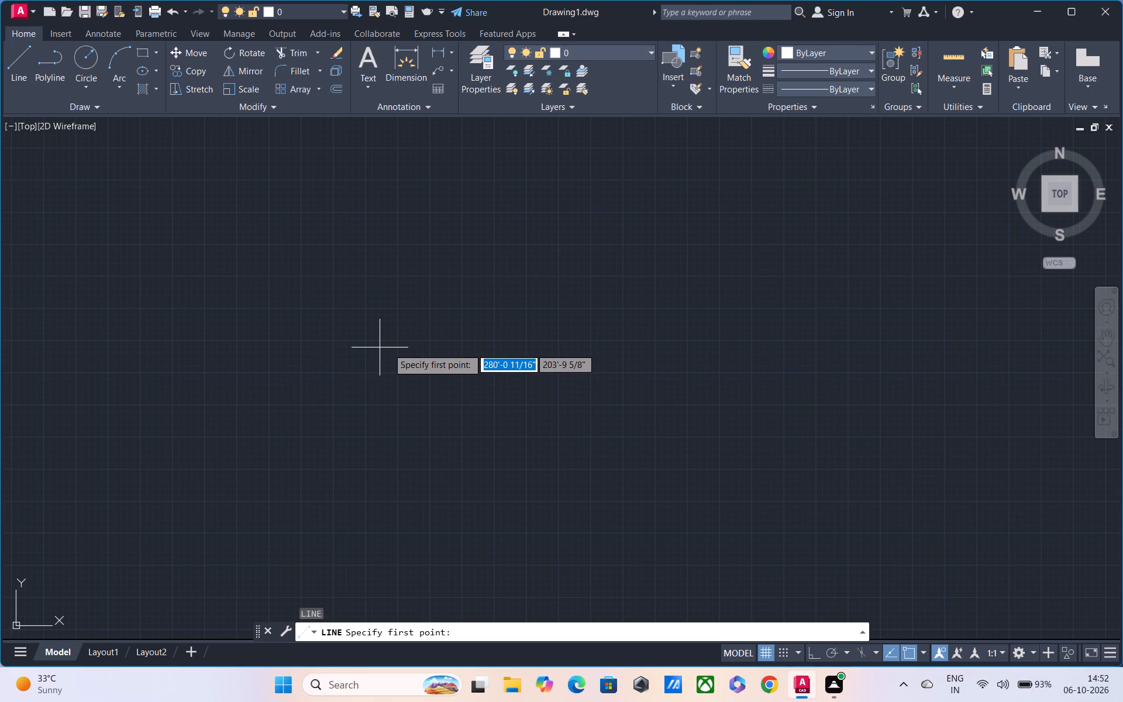
click(399, 307)
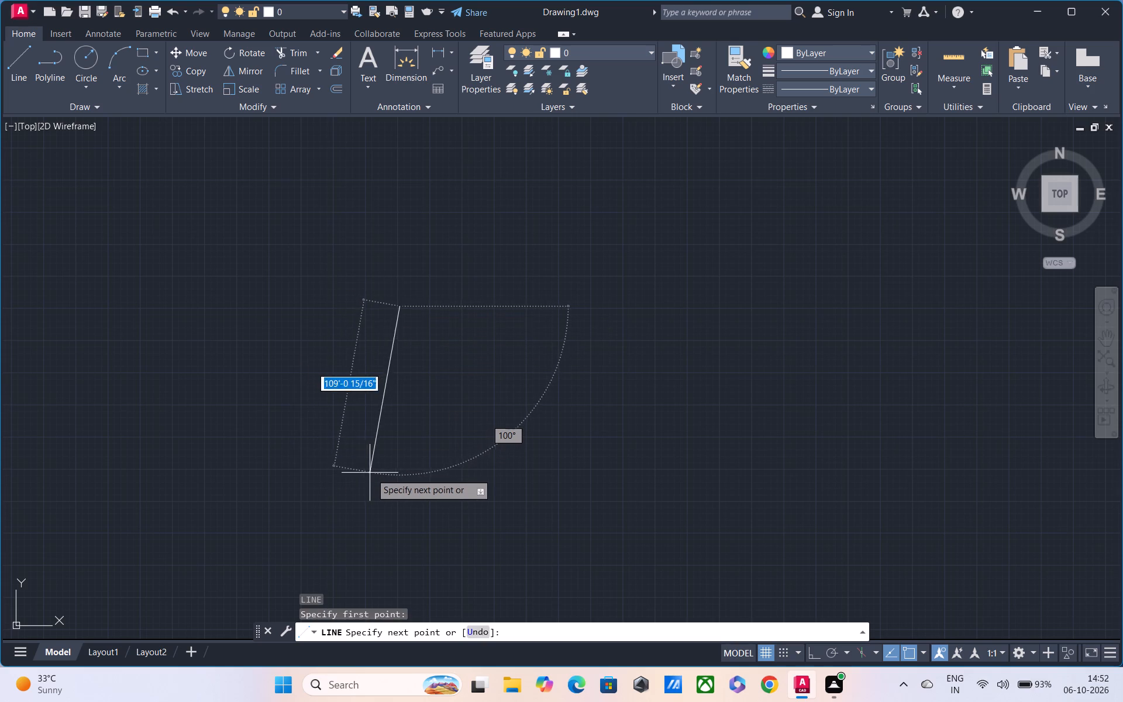
key(F8)
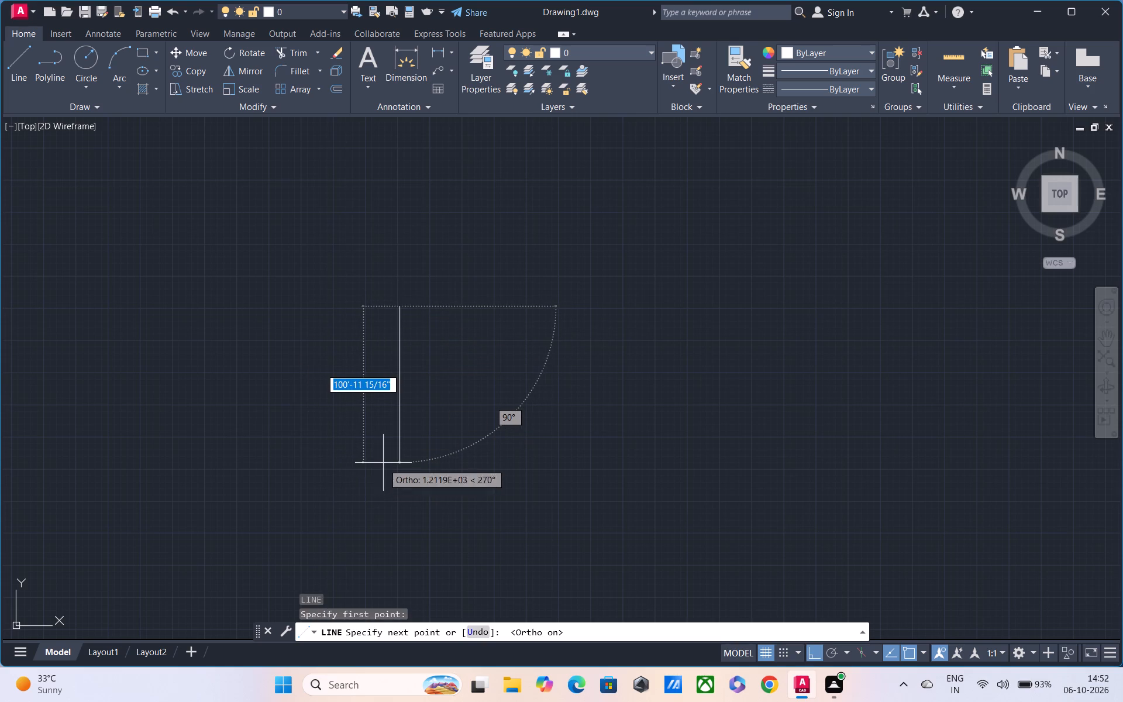
text(24'-)
text(1")
key(Return)
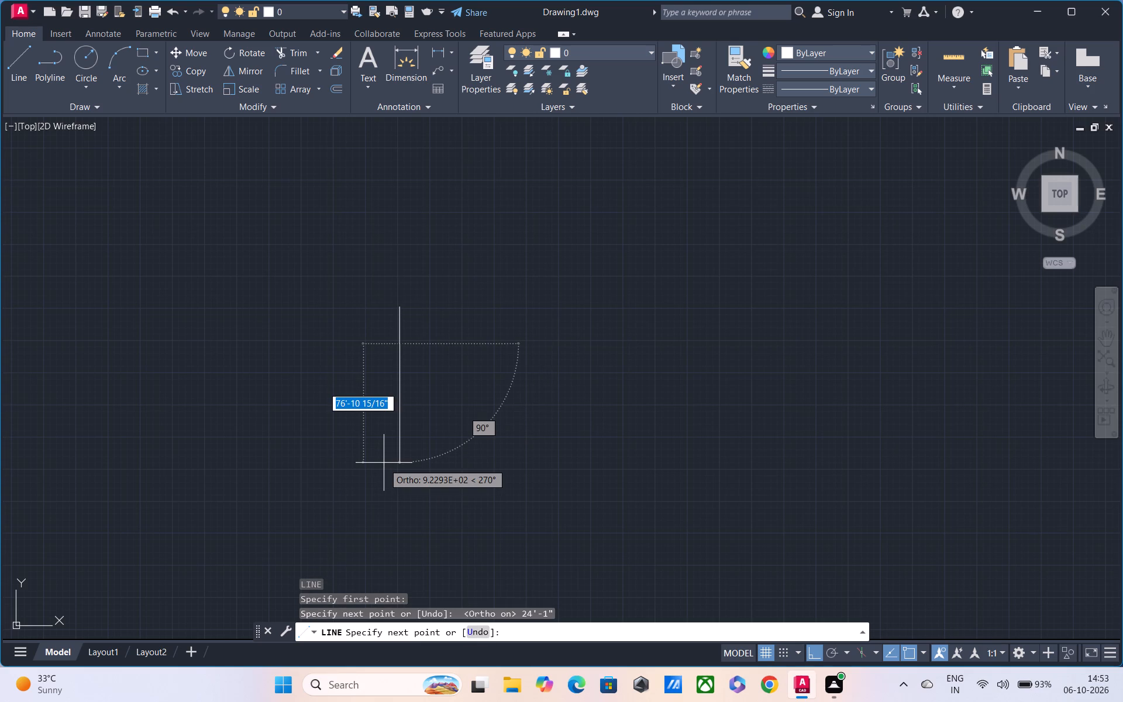
Continue the outline with a 30'10.4" bottom side, then add matching right and top sides to close the rectangle.
scroll(559, 408, up, 1)
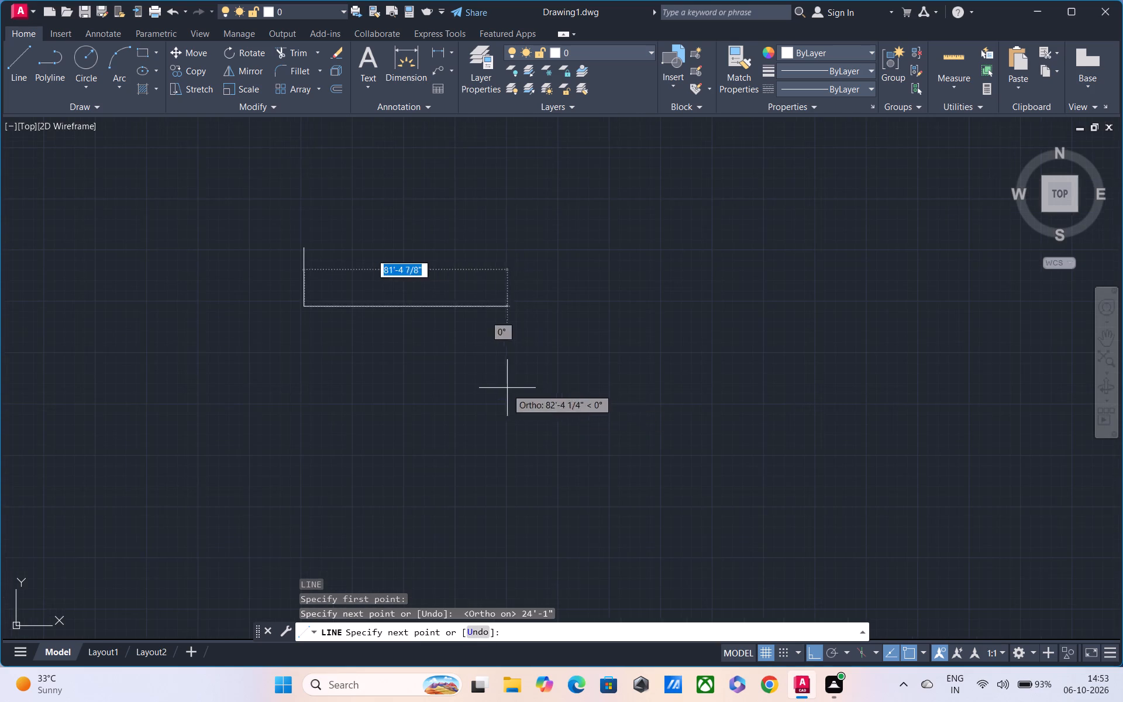
middle_drag(501, 393, 485, 508)
middle_drag(330, 439, 386, 467)
scroll(394, 451, up, 2)
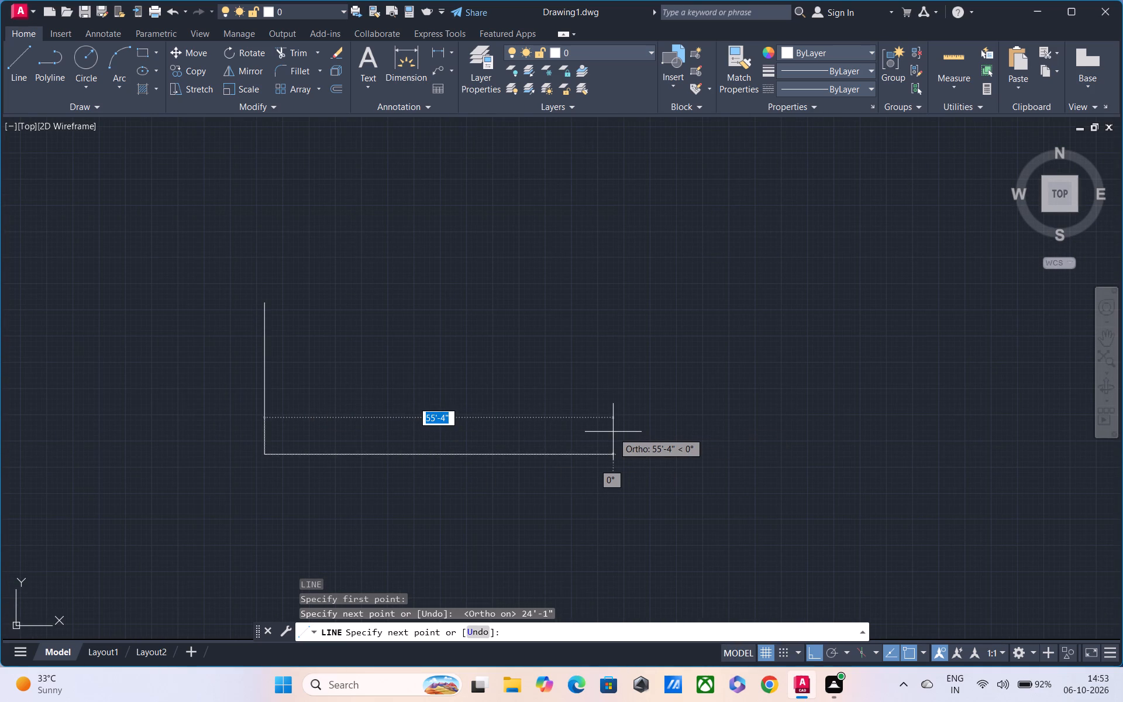
text(30')
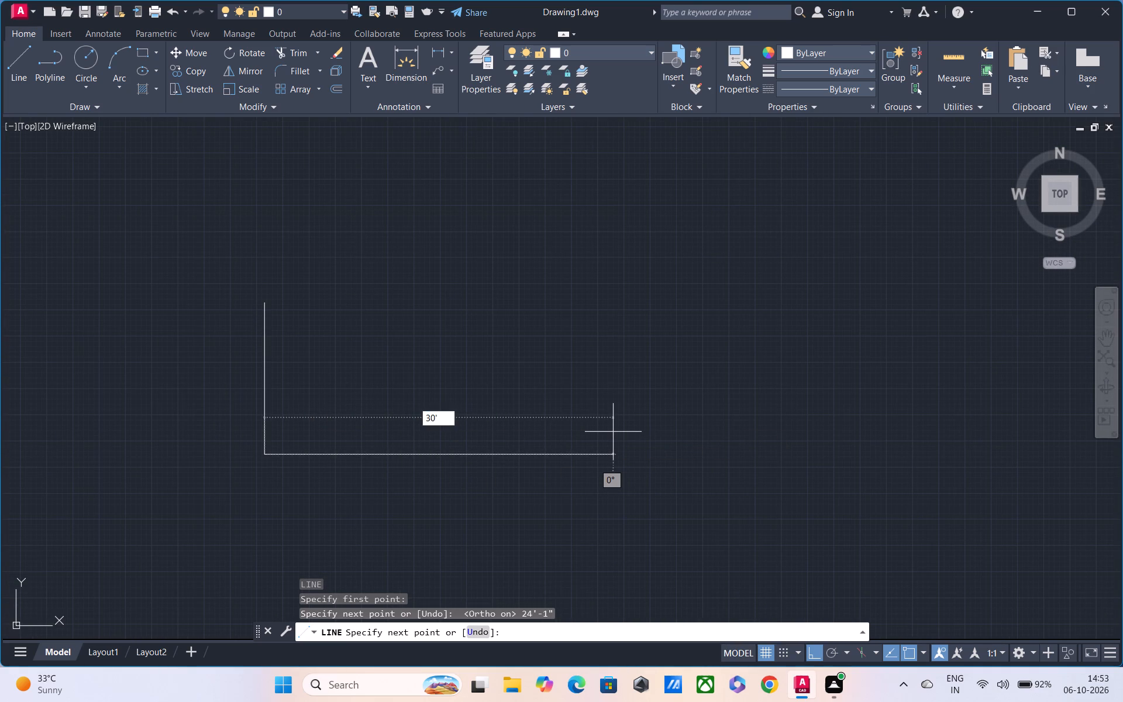
text(10.)
key(4)
key(shift+quotedbl)
key(Return)
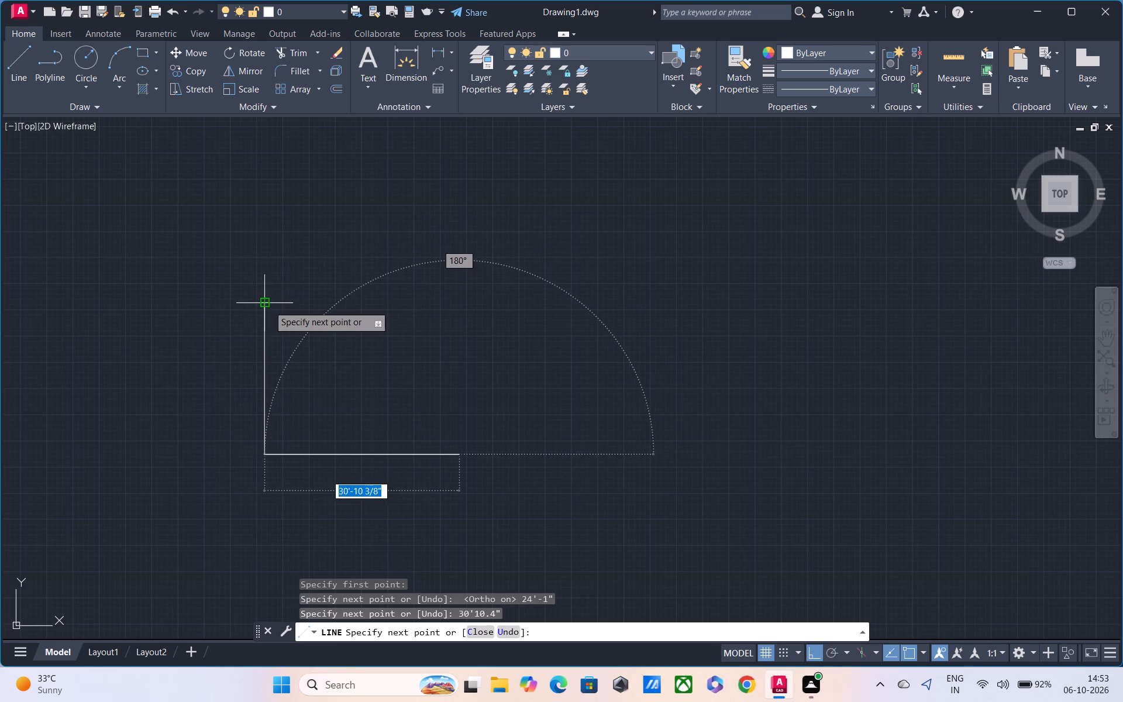
click(455, 301)
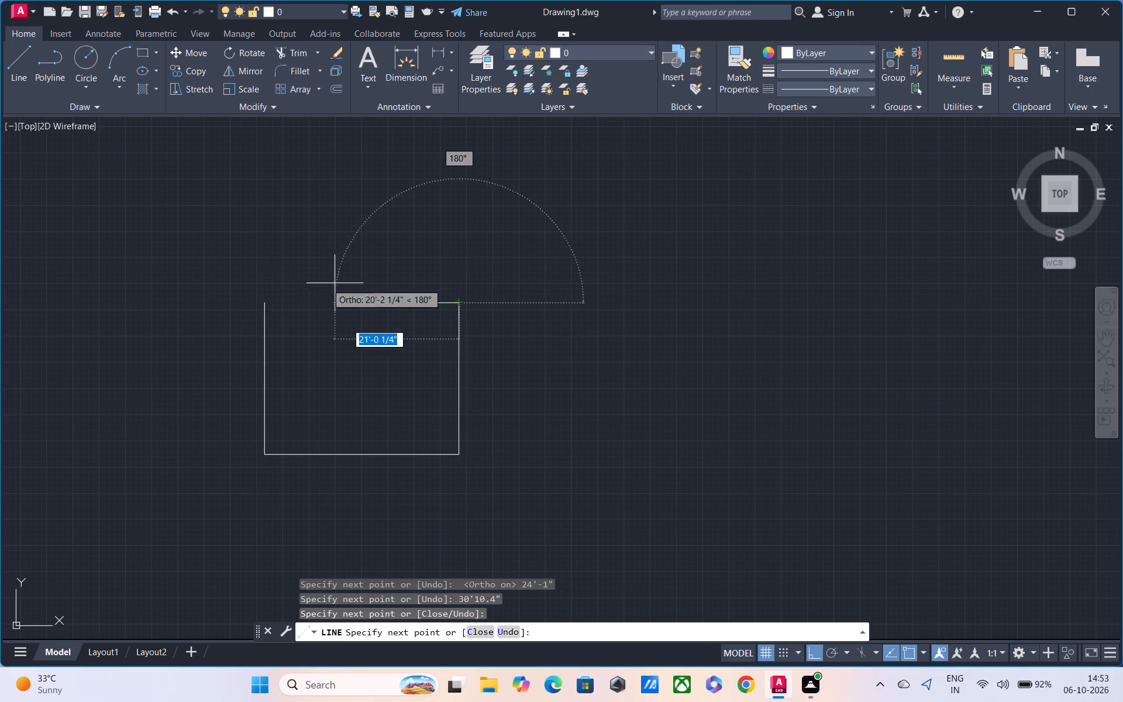
click(263, 304)
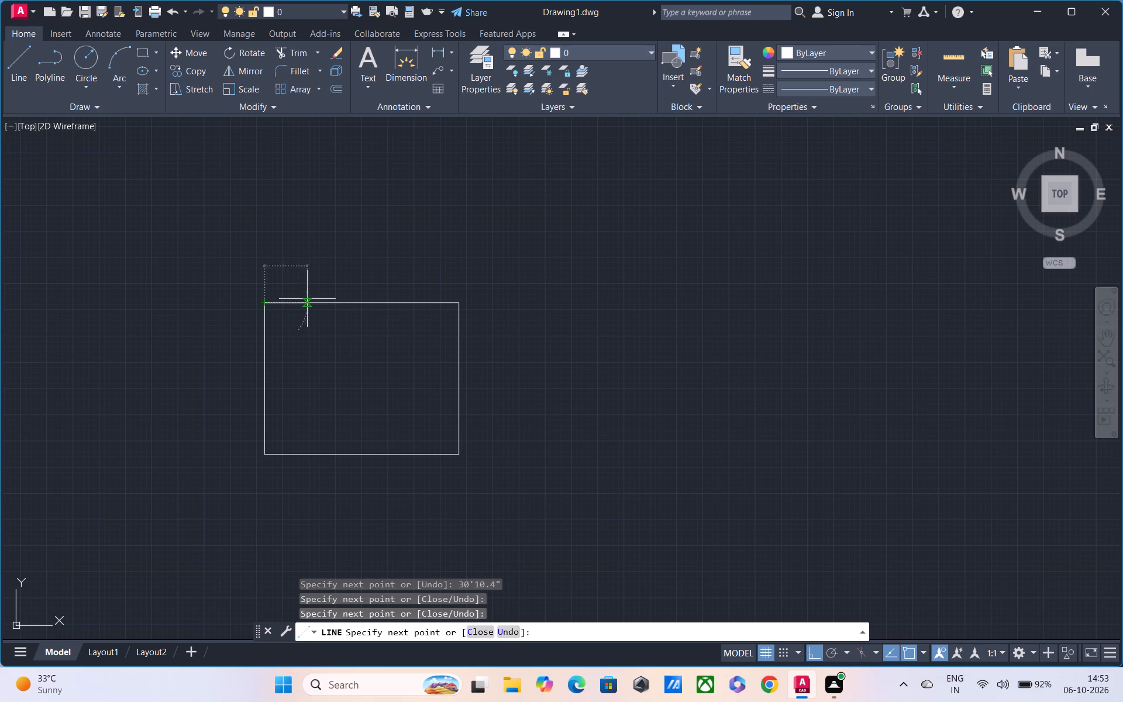
key(Escape)
Offset the left, top and right sides of the rectangle 9" inward to form the outer wall thickness.
scroll(270, 349, up, 2)
middle_drag(267, 357, 243, 378)
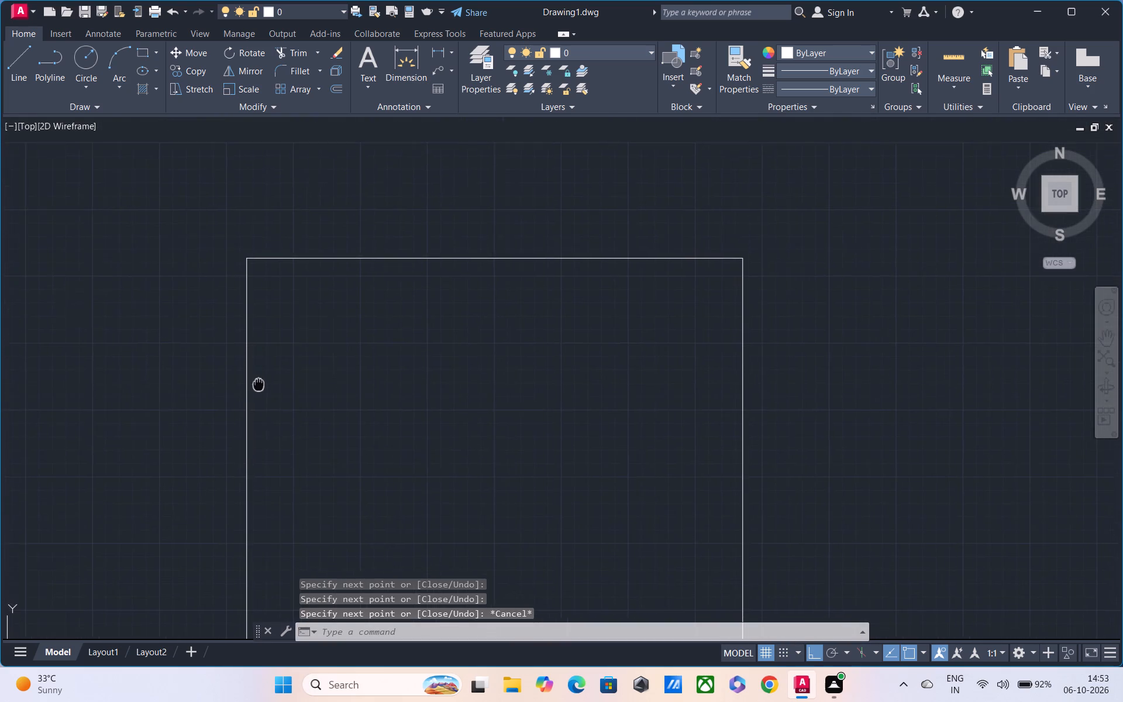
middle_drag(243, 378, 221, 338)
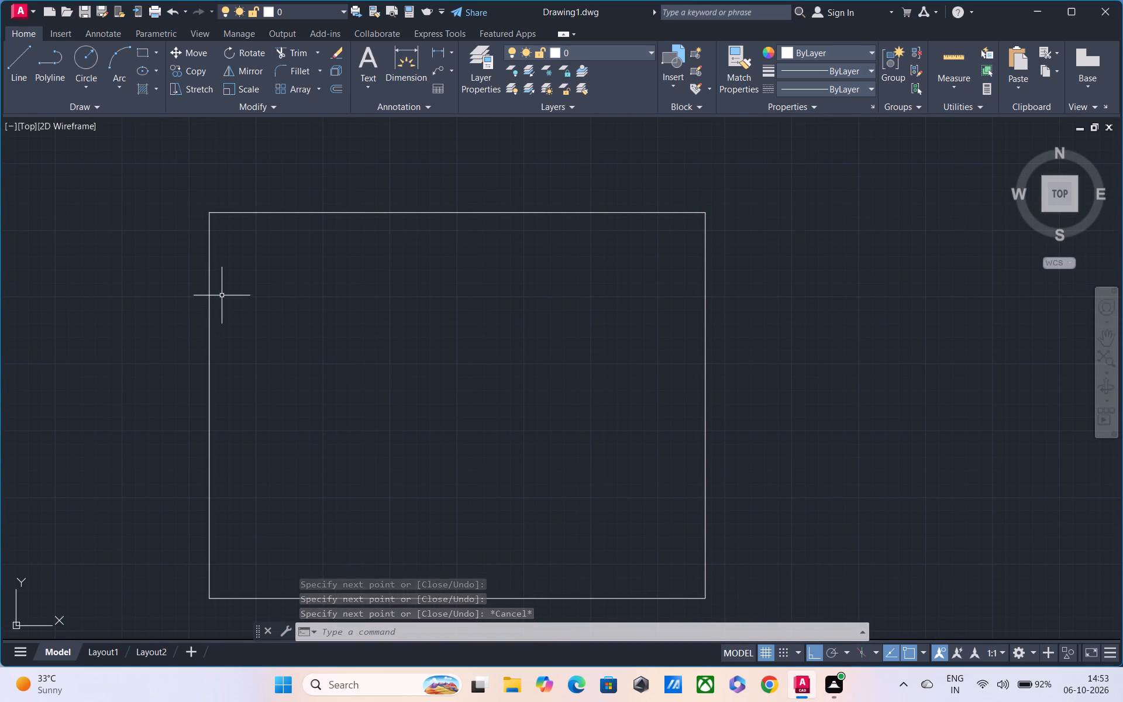
text(o)
key(space)
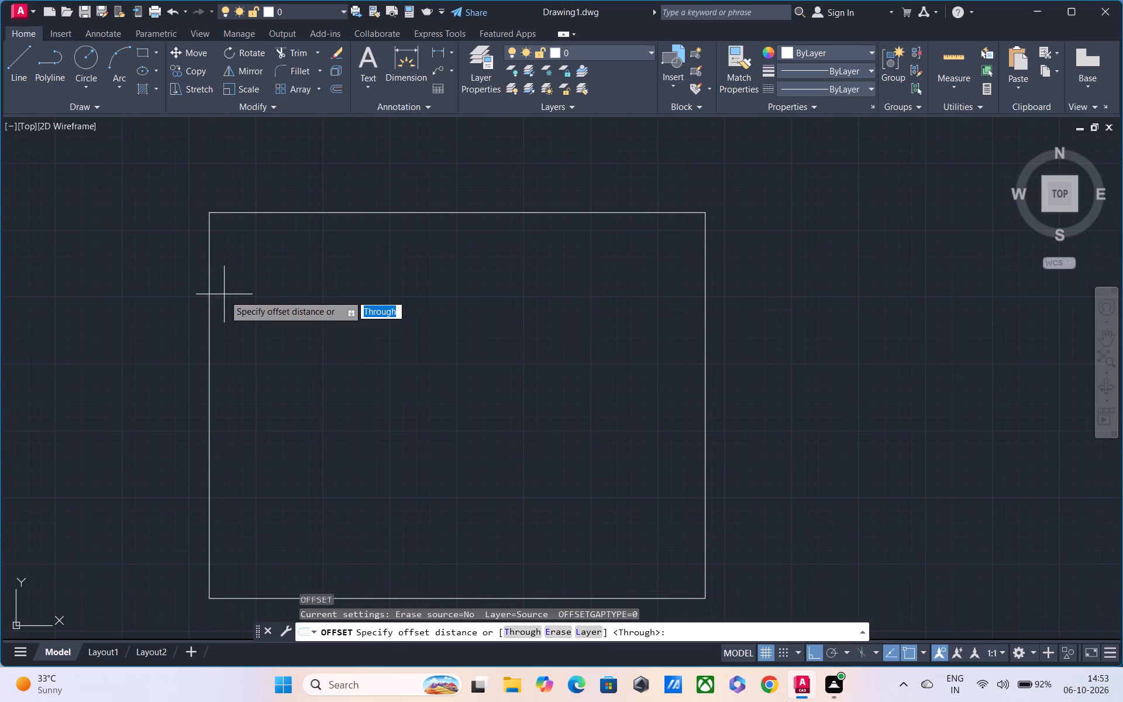
key(9)
key(shift+quotedbl)
key(Return)
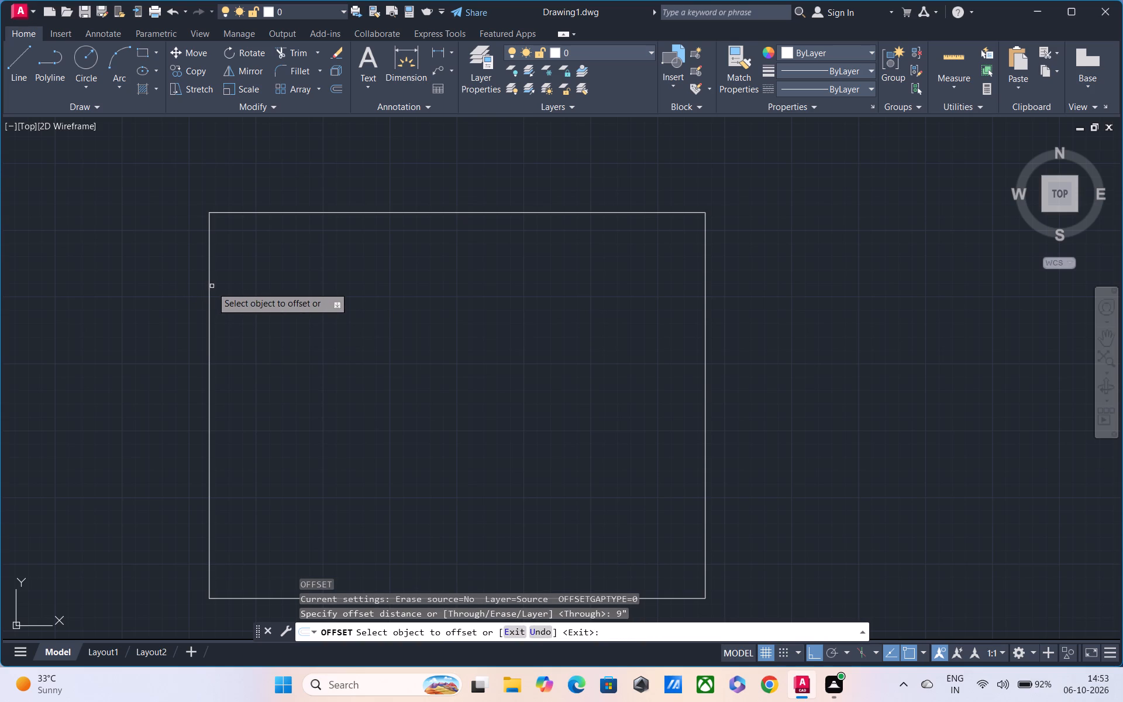
click(208, 290)
click(248, 298)
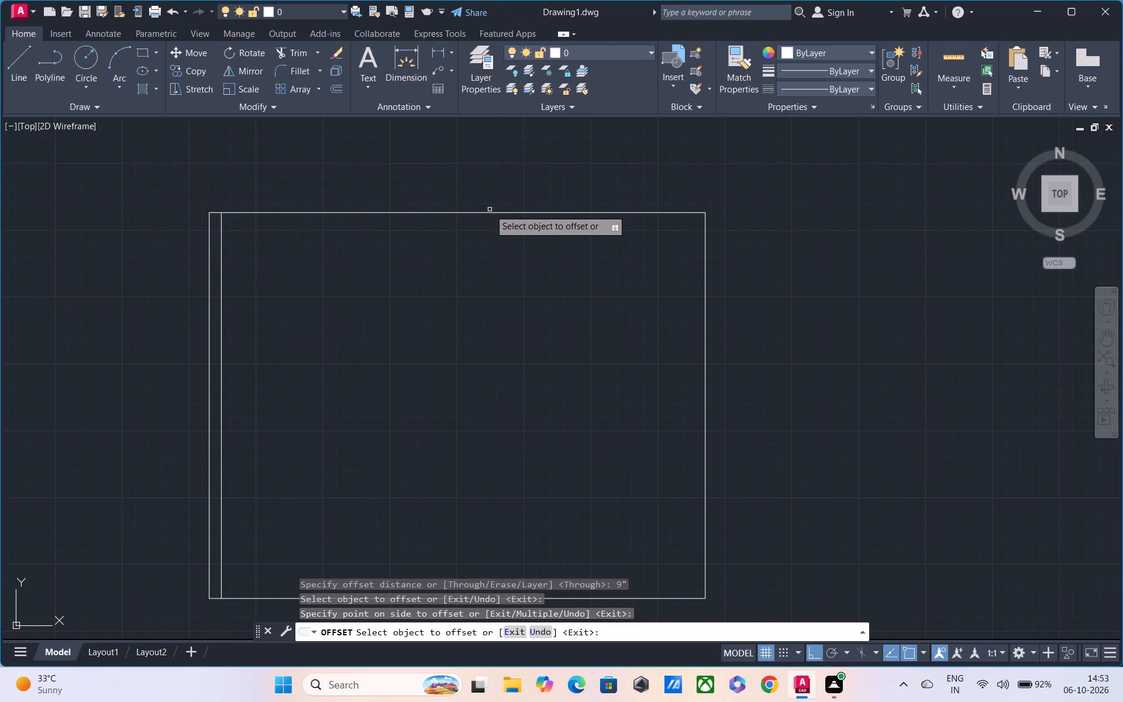
drag(490, 212, 491, 240)
click(493, 284)
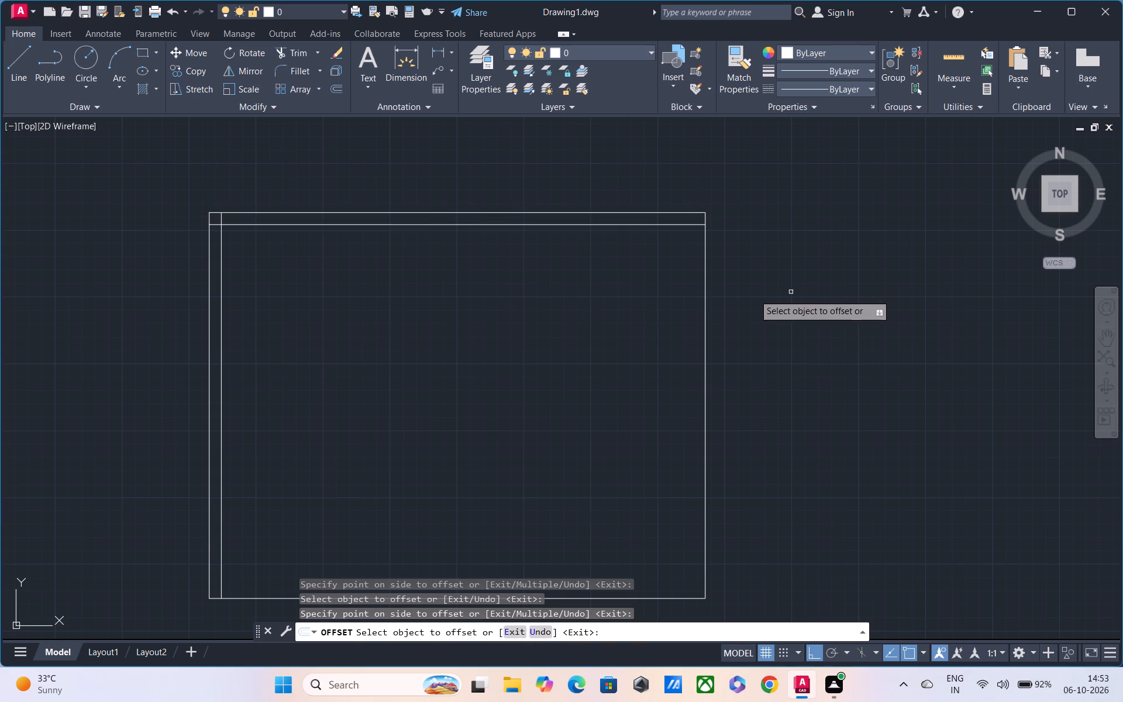
drag(704, 319, 650, 367)
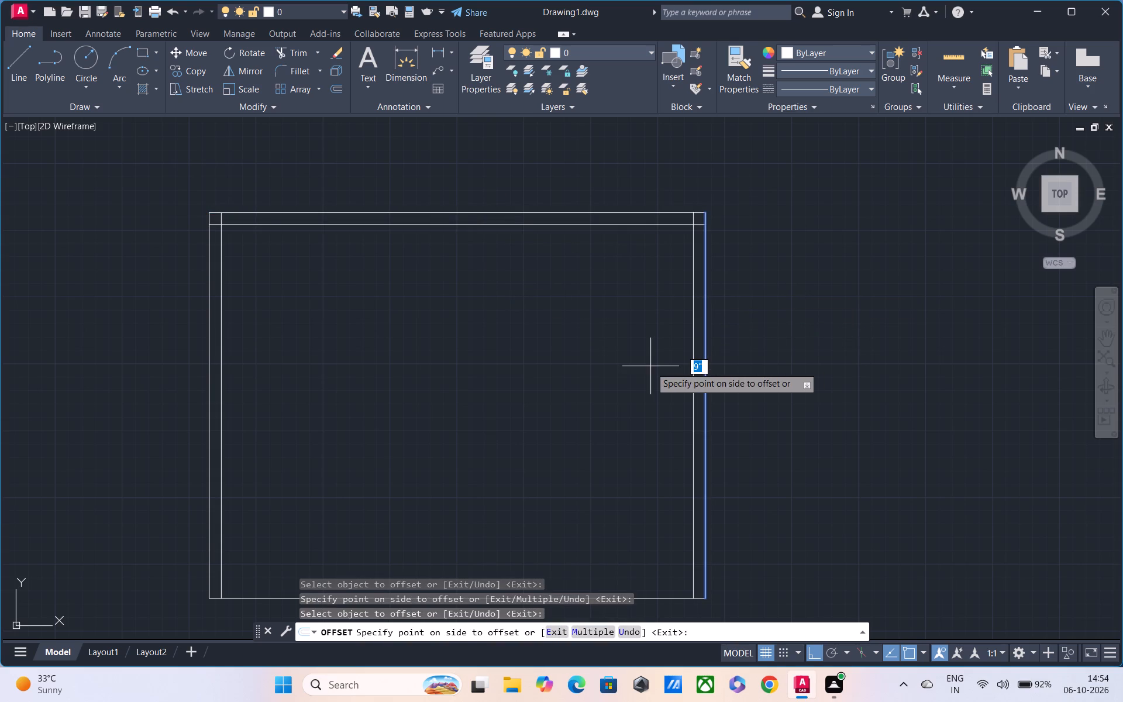
click(650, 367)
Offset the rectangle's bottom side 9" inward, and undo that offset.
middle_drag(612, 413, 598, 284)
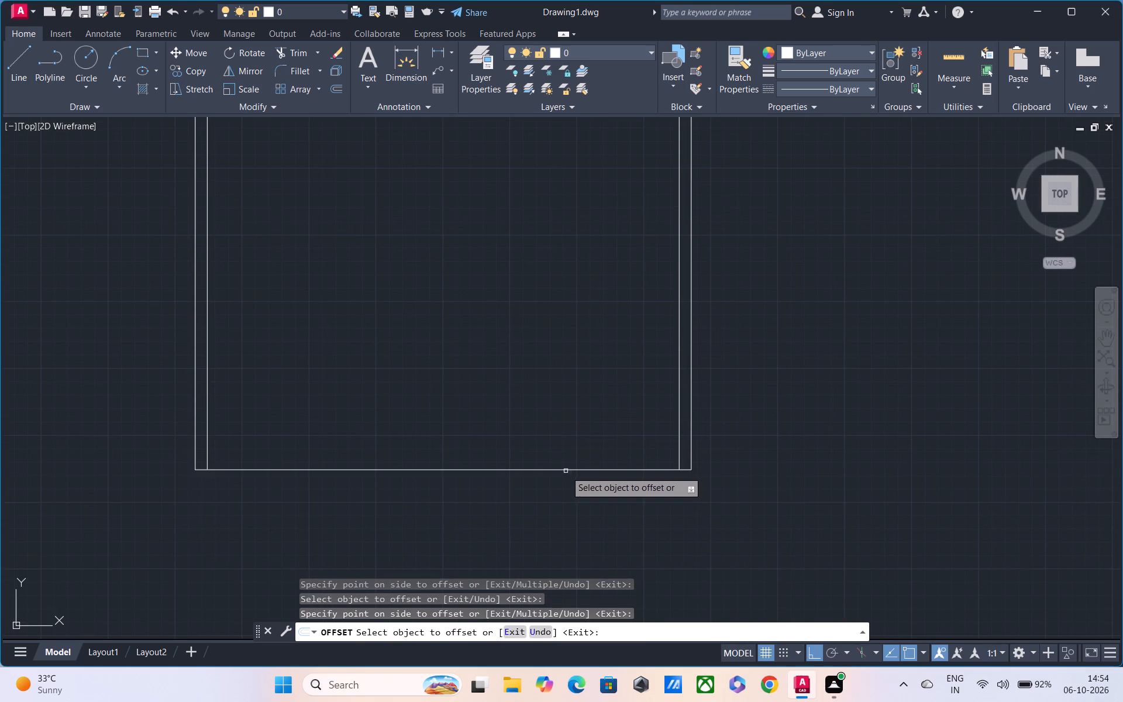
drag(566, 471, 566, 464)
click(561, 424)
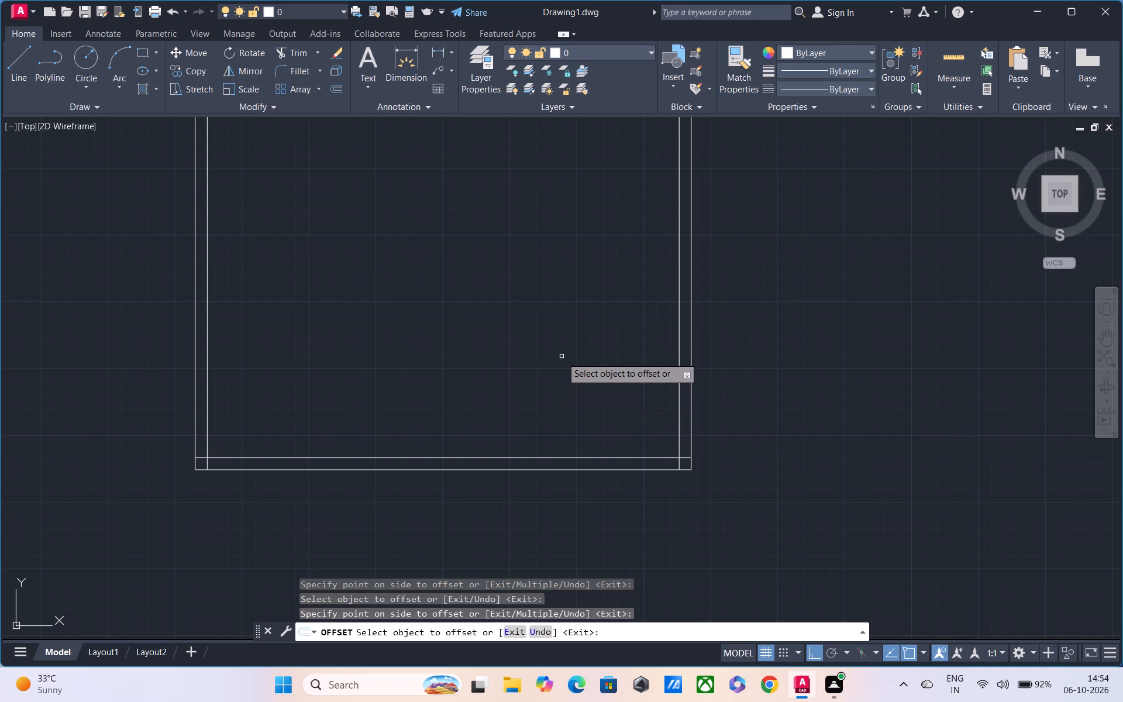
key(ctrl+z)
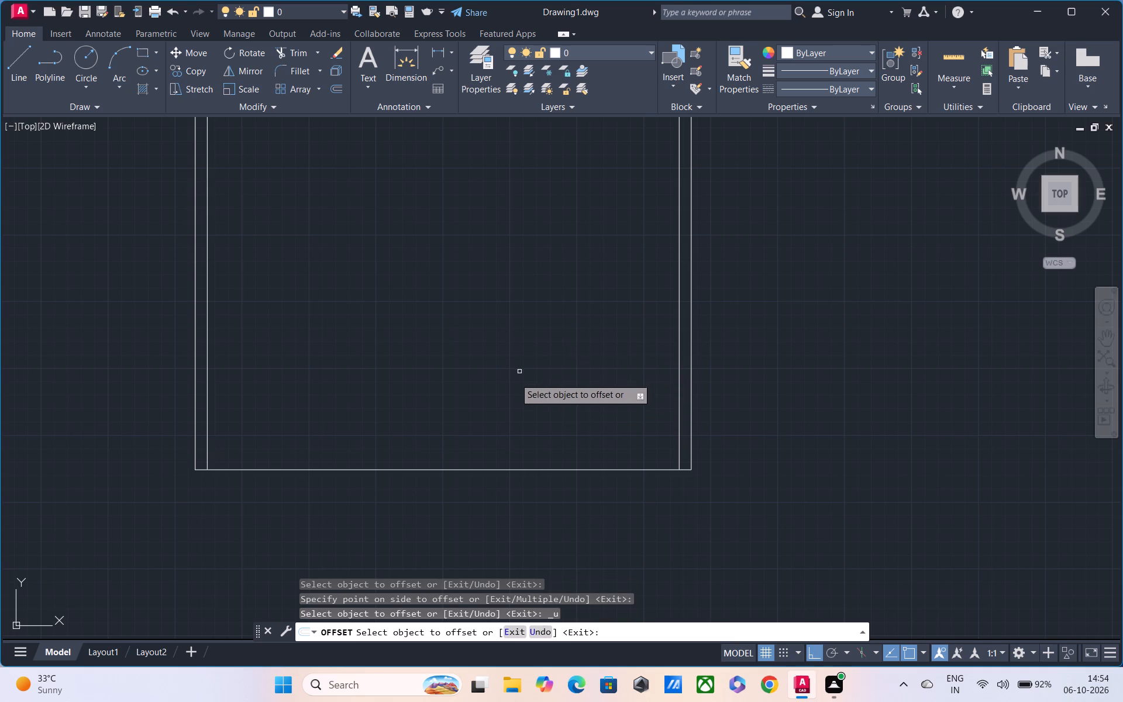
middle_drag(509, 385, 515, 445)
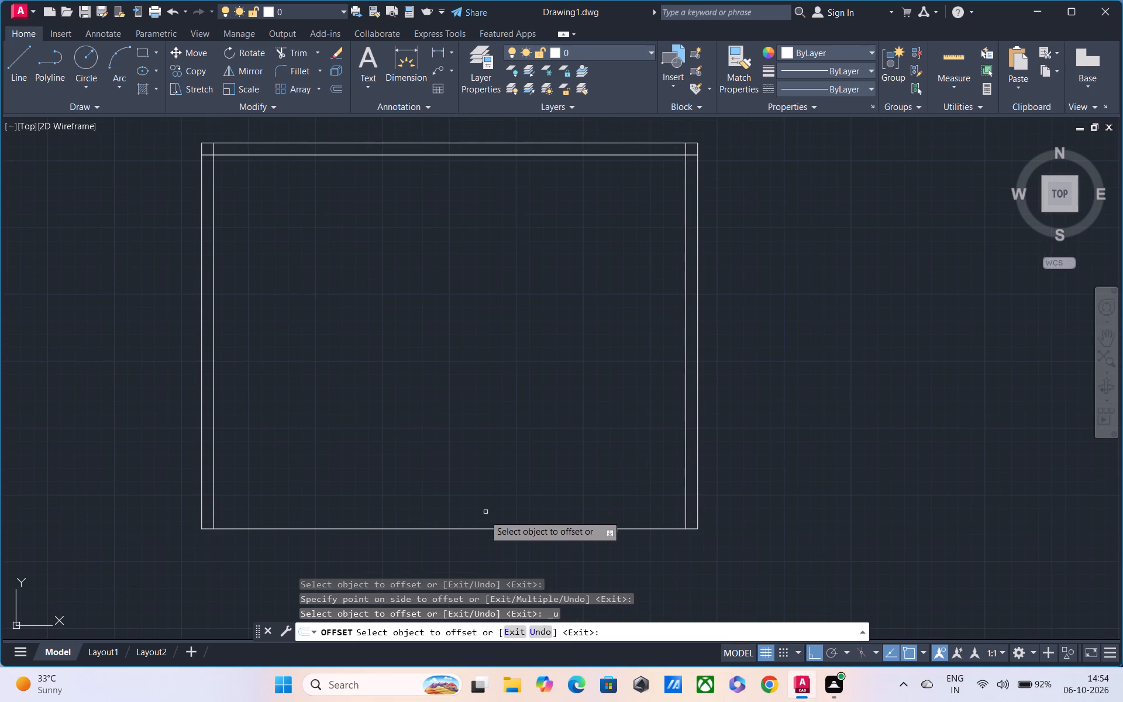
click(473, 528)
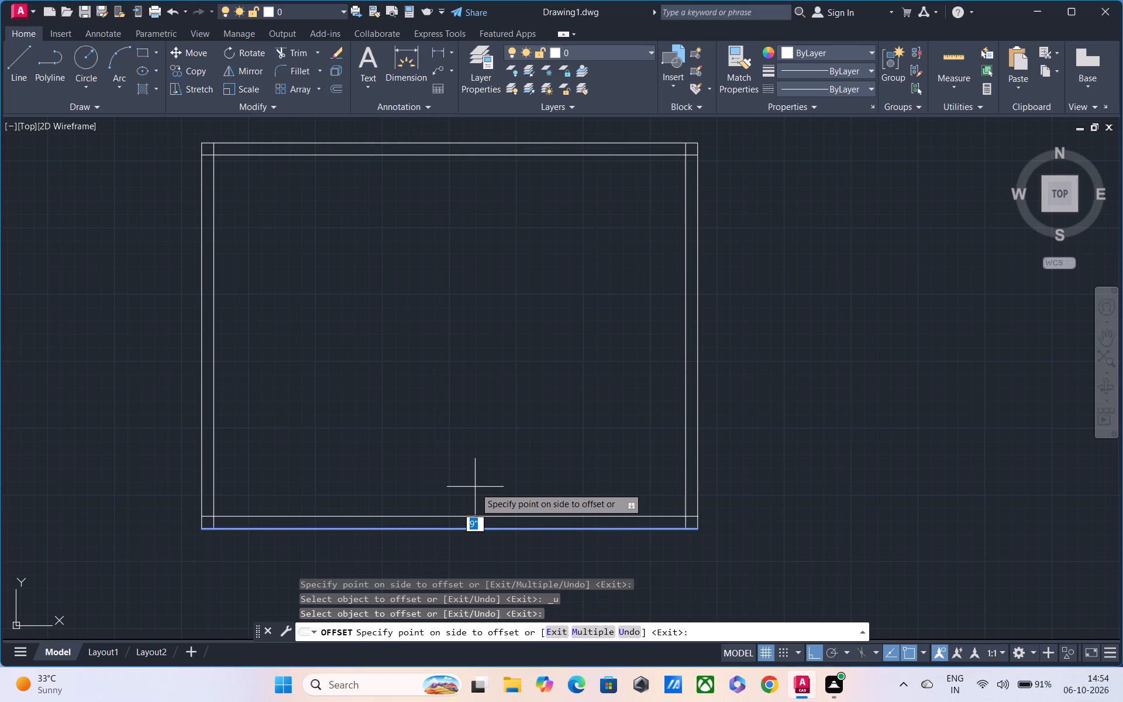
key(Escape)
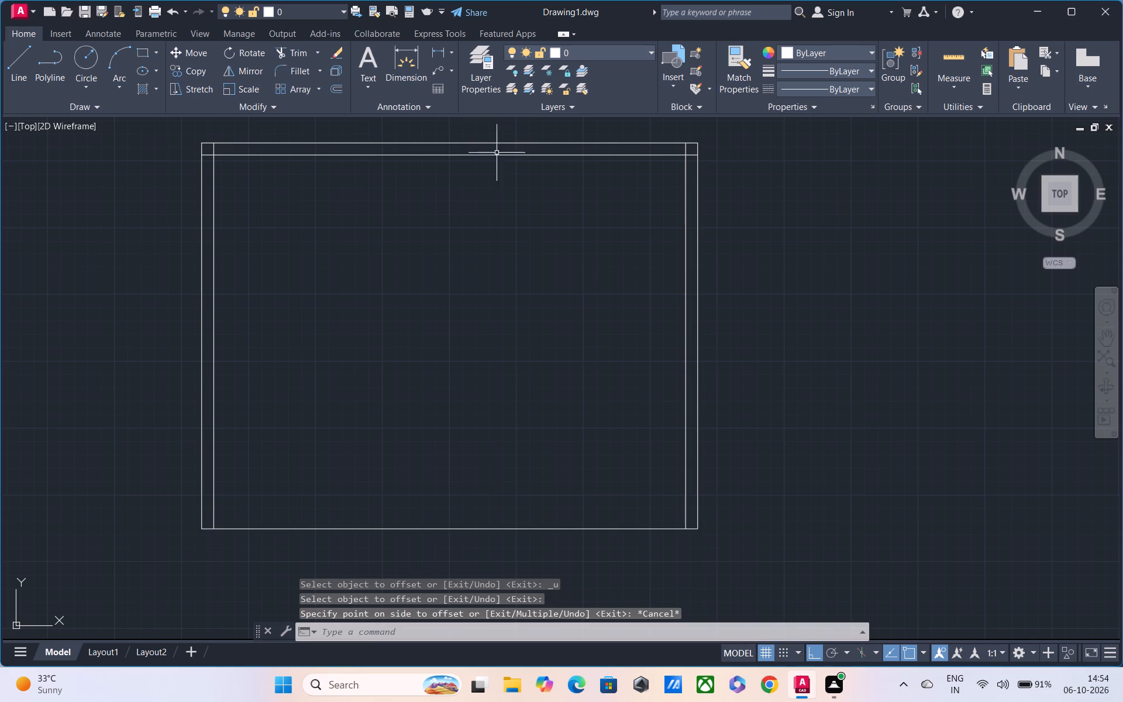
Offset the top wall's inner line 15'-1" downward to create a horizontal partition line across the plan.
key(space)
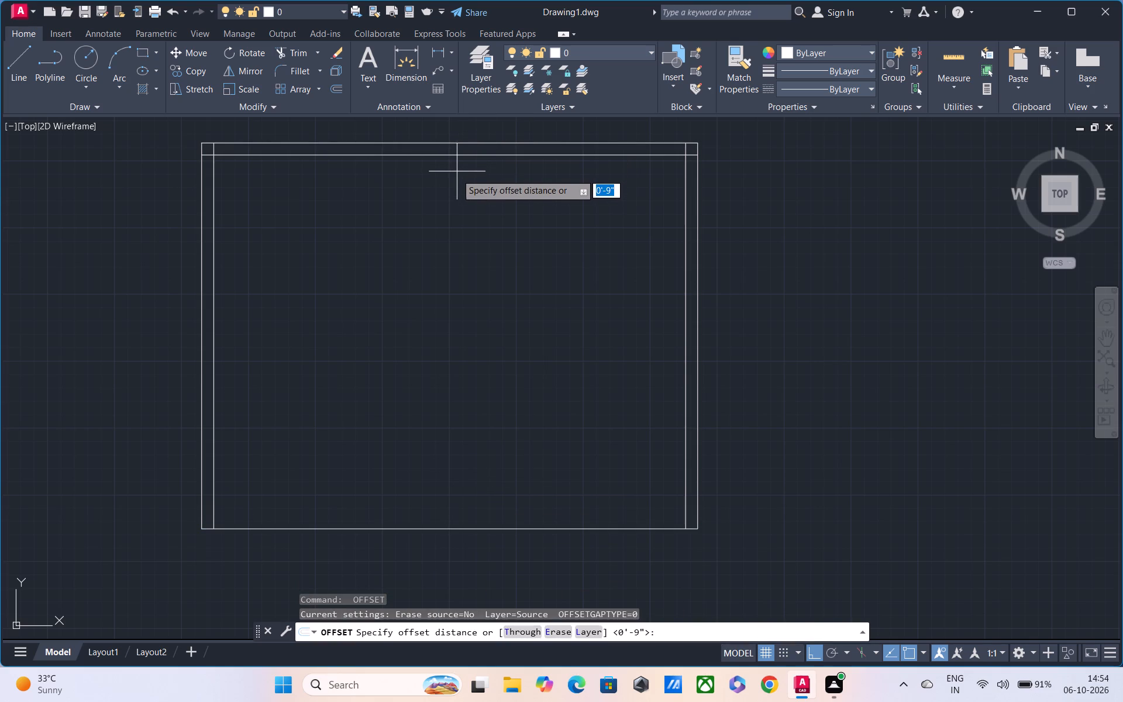
triple_click(457, 176)
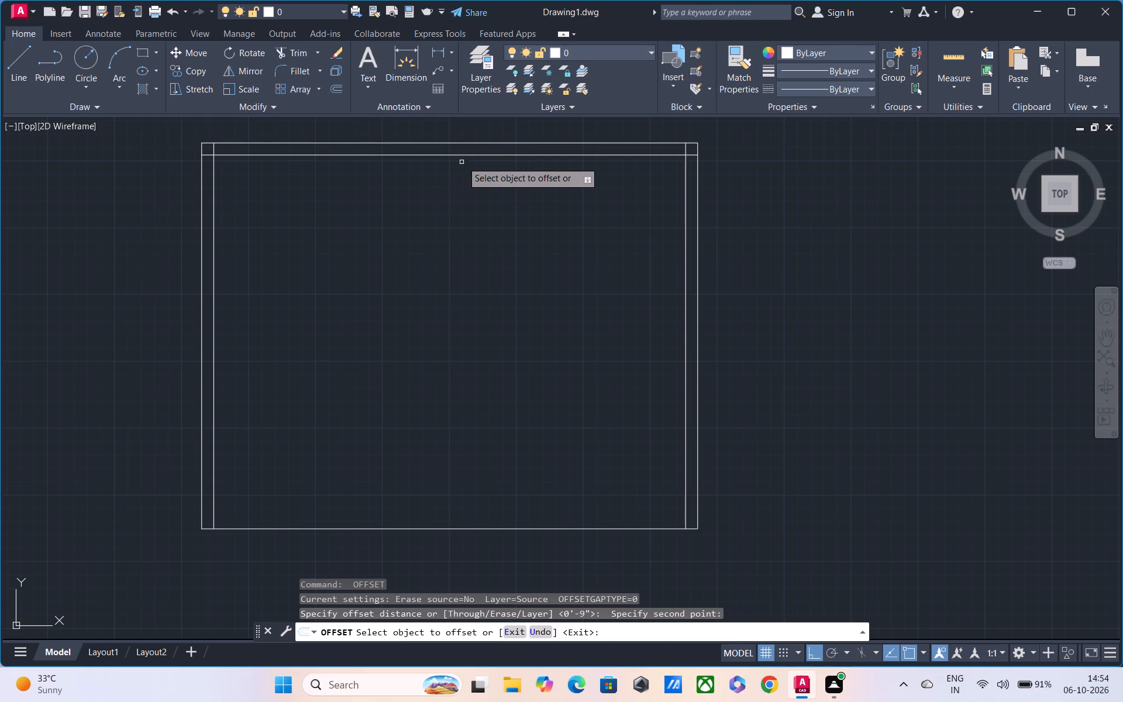
click(464, 154)
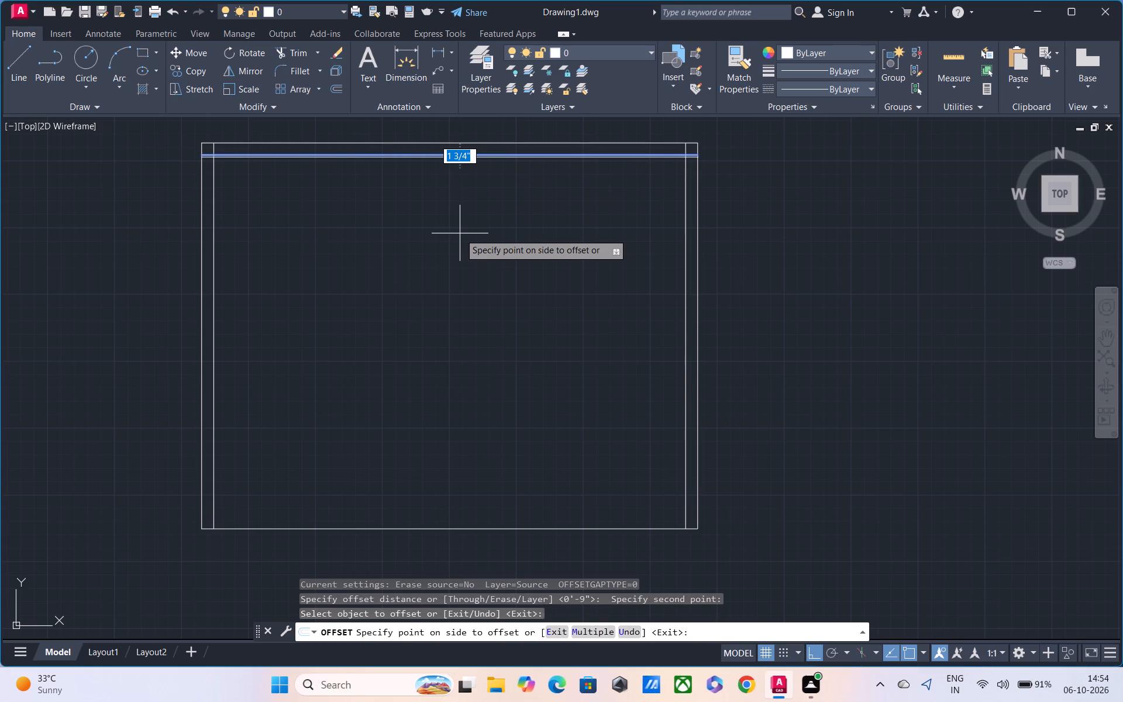
text(15)
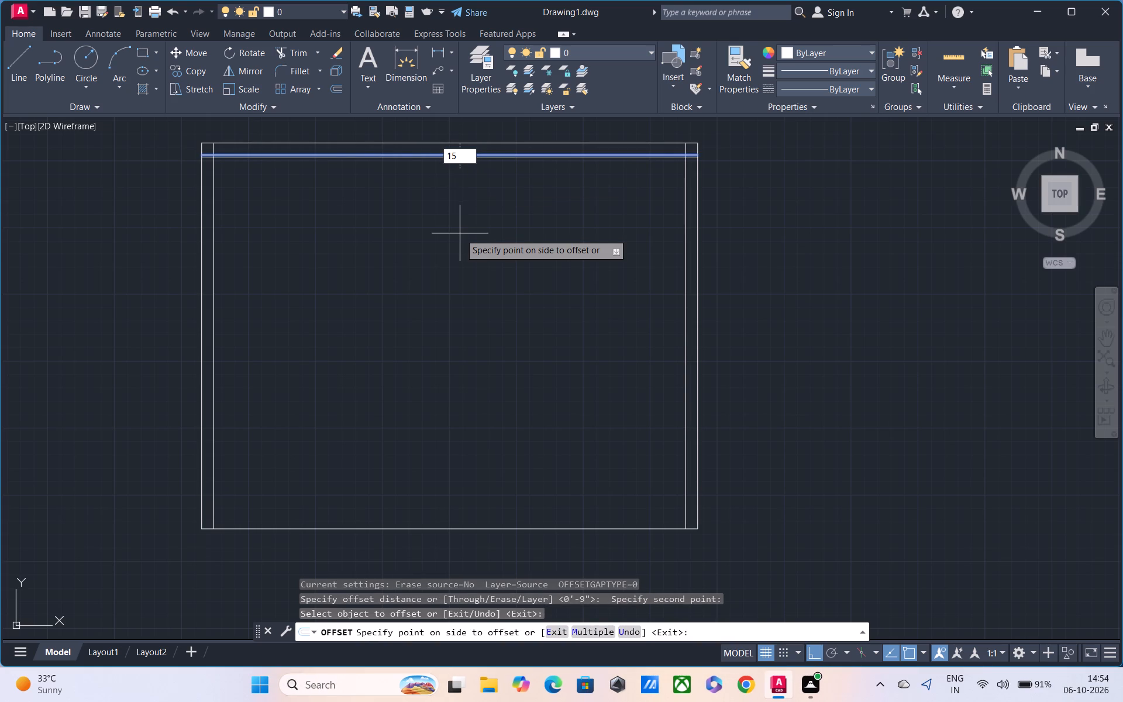
key(apostrophe)
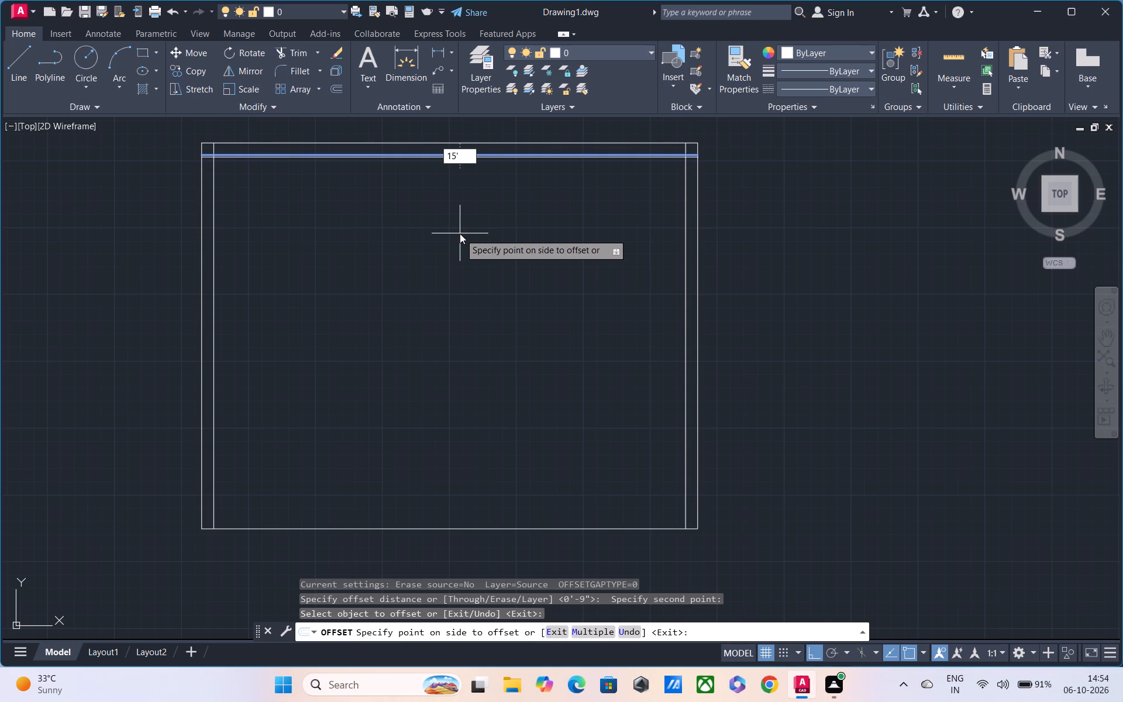
key(0)
text(1")
key(Return)
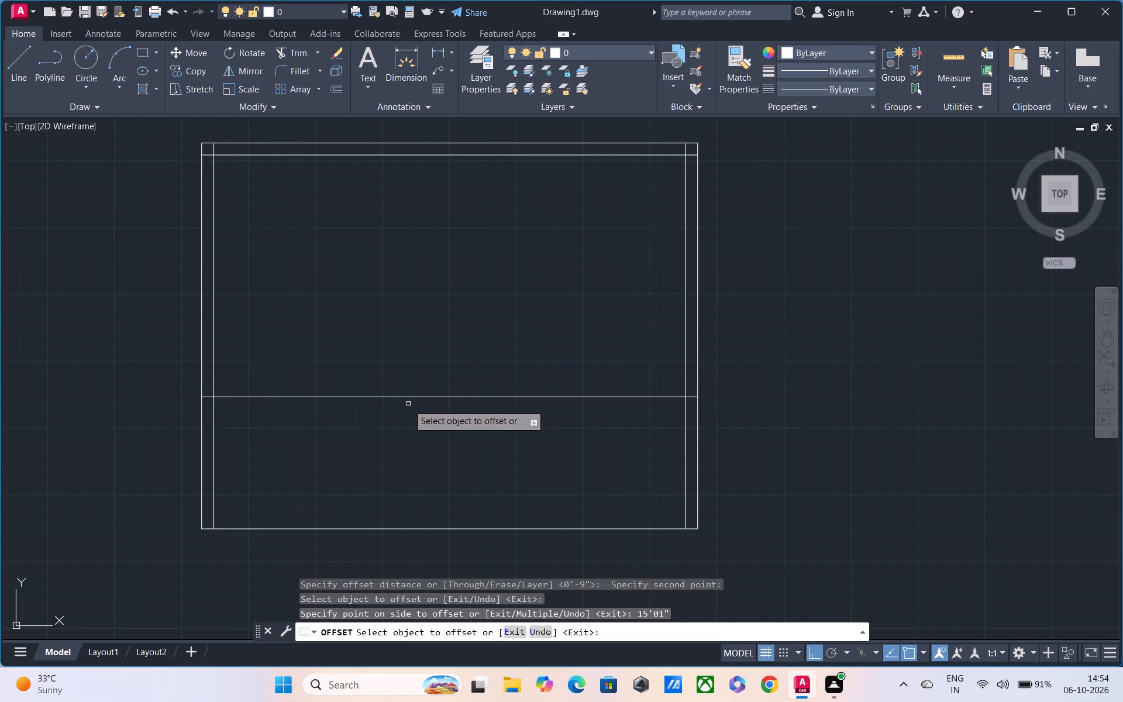
middle_drag(402, 372, 373, 431)
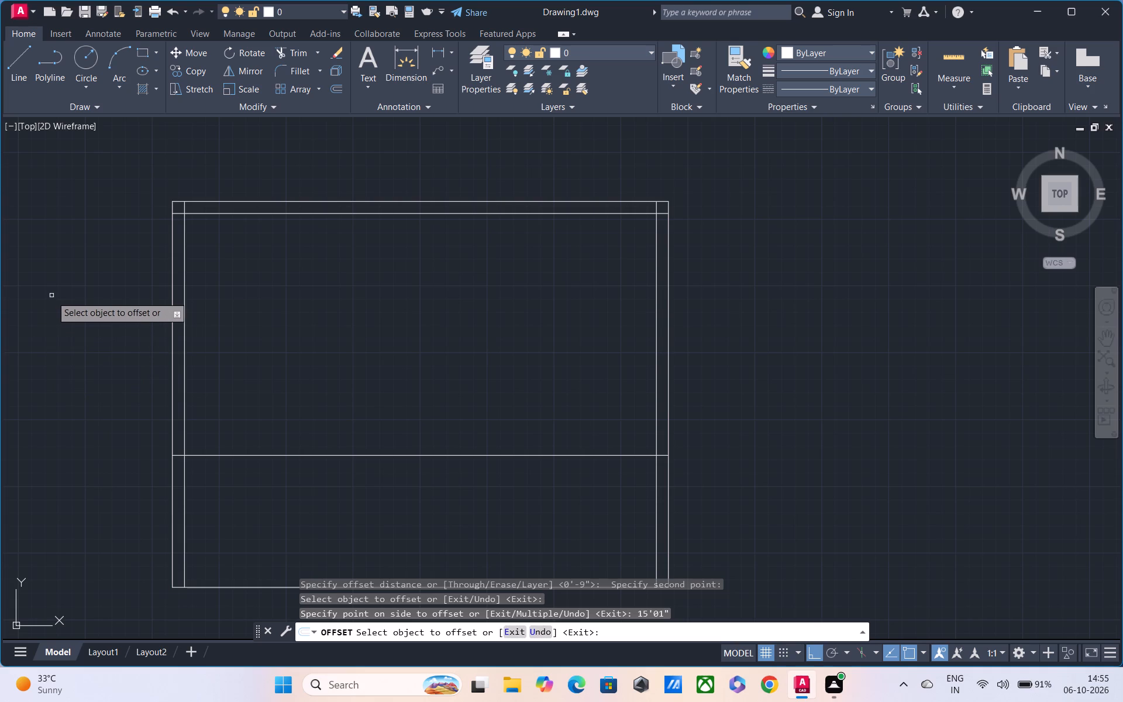
scroll(58, 304, down, 1)
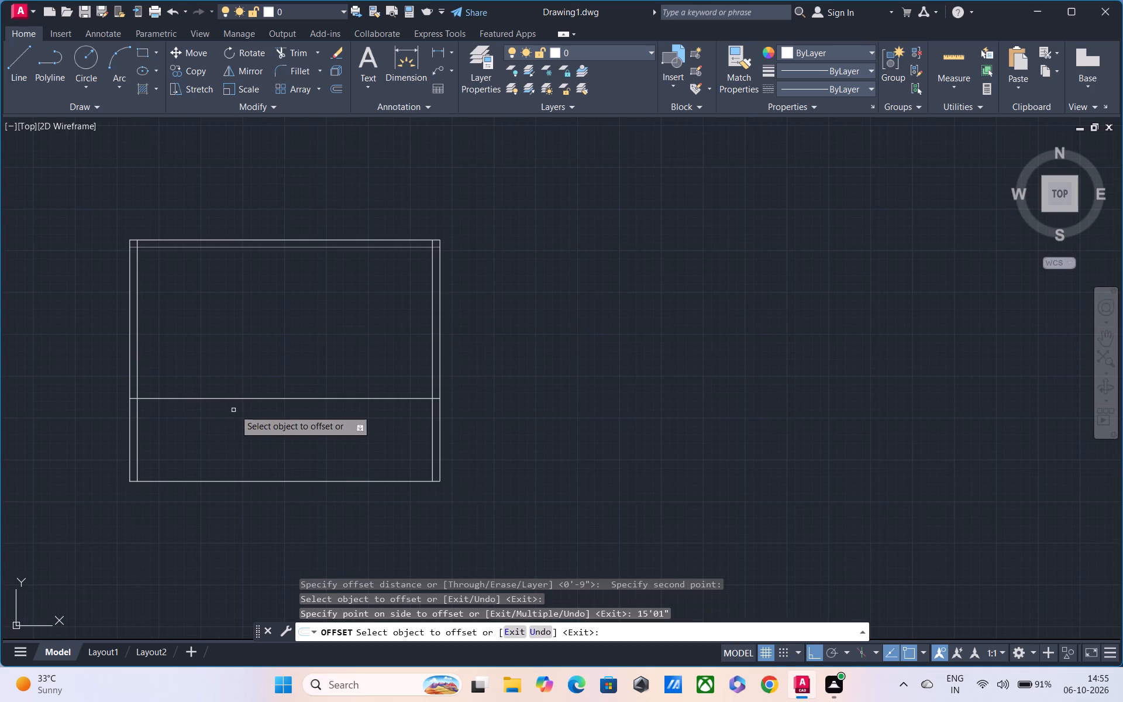
middle_drag(228, 421, 233, 421)
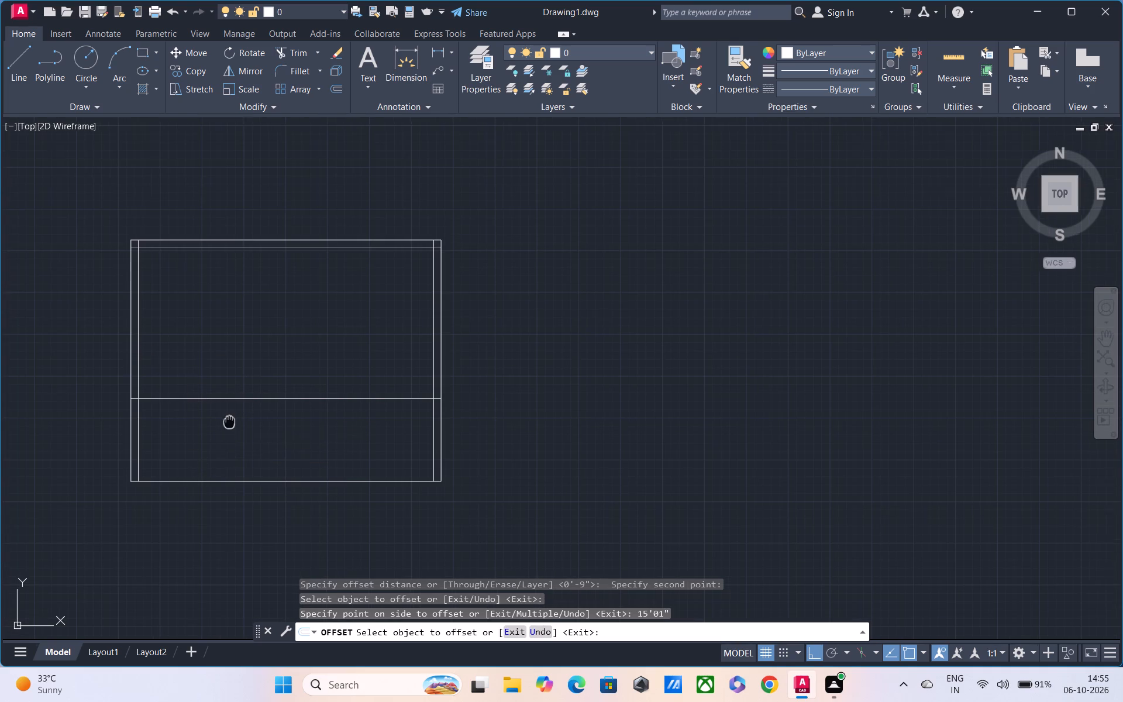
middle_drag(233, 421, 444, 442)
scroll(445, 441, up, 2)
scroll(453, 428, down, 1)
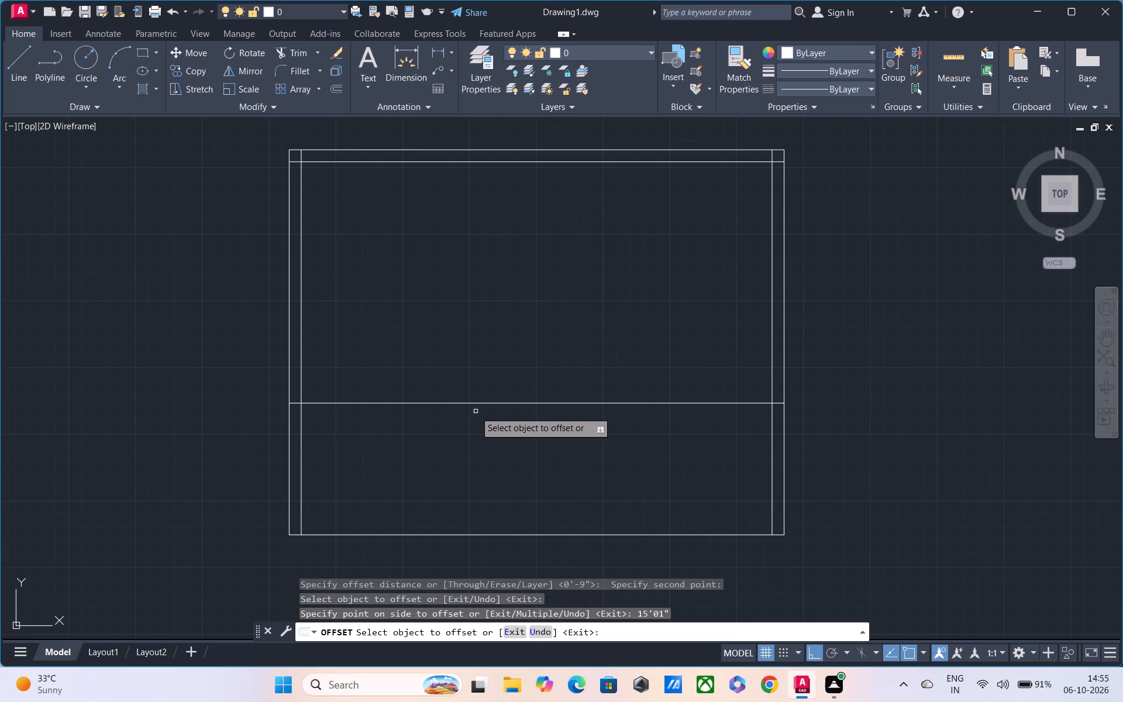
key(Escape)
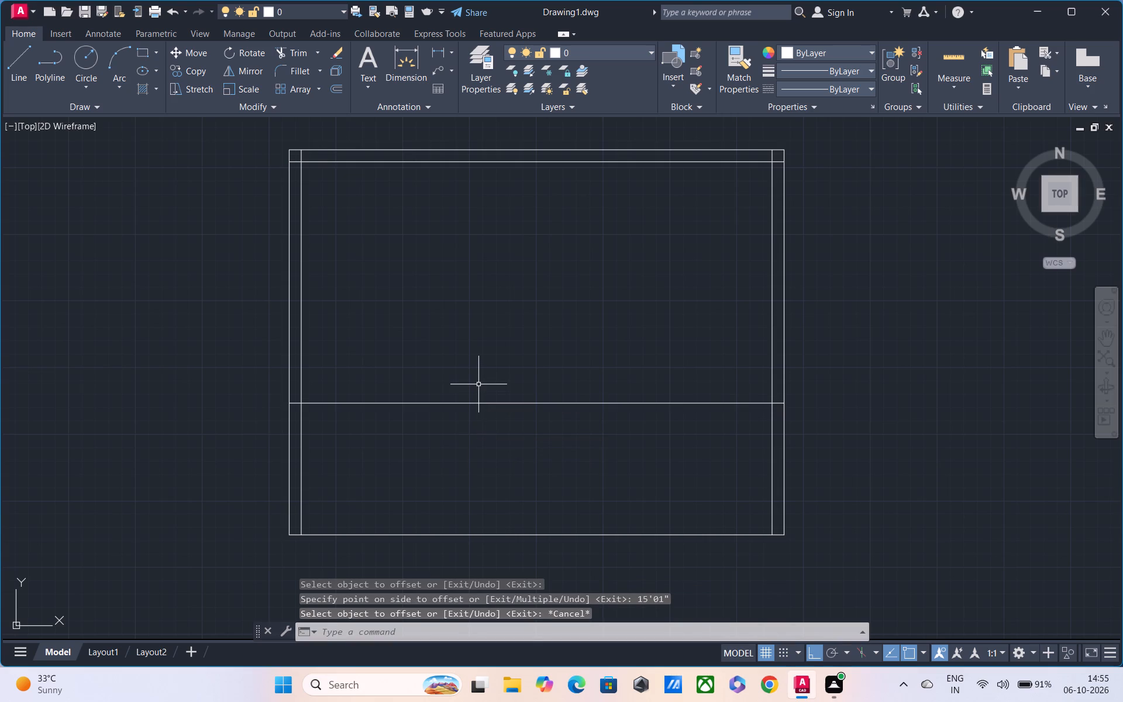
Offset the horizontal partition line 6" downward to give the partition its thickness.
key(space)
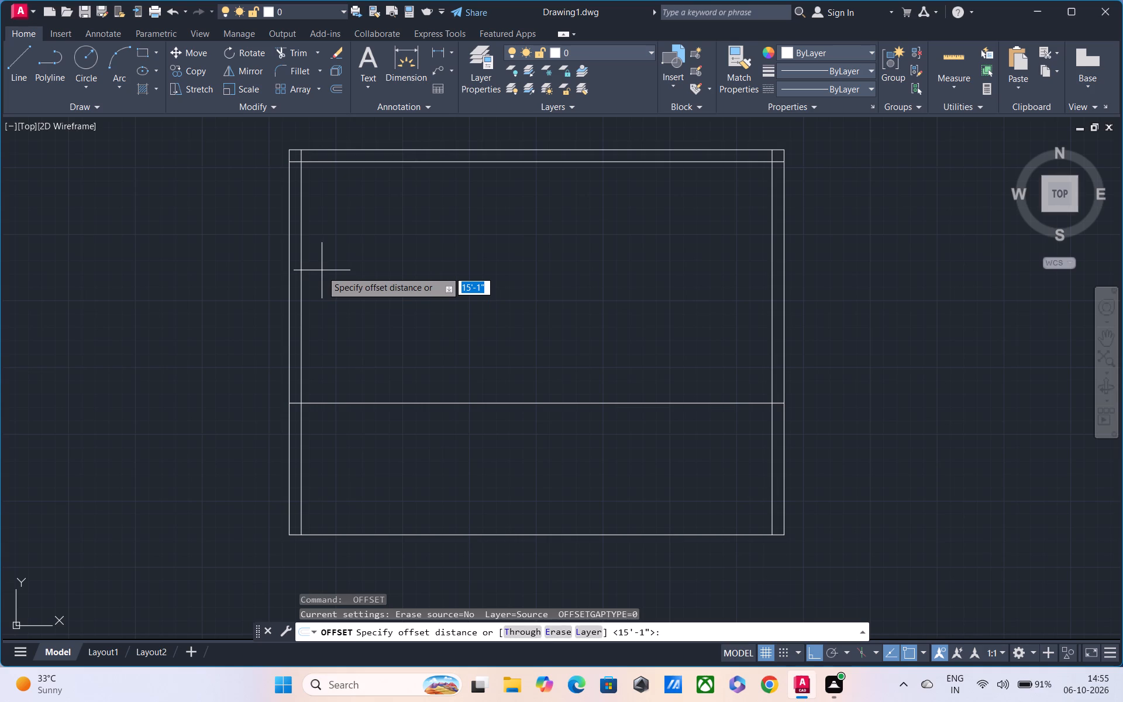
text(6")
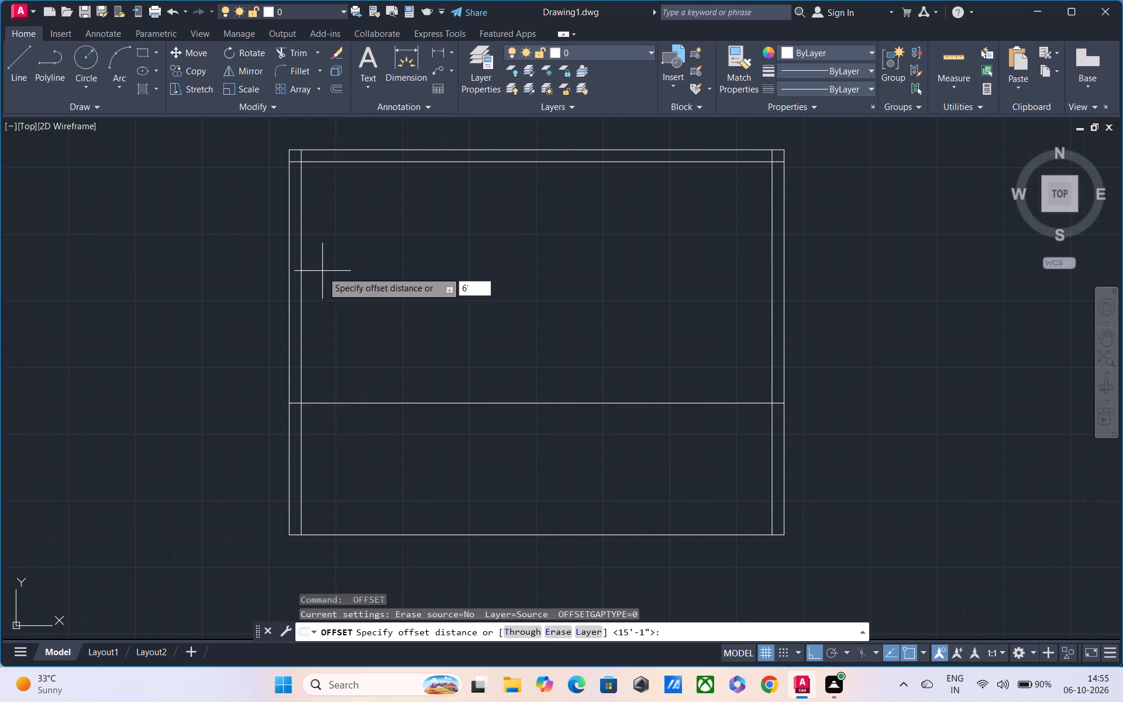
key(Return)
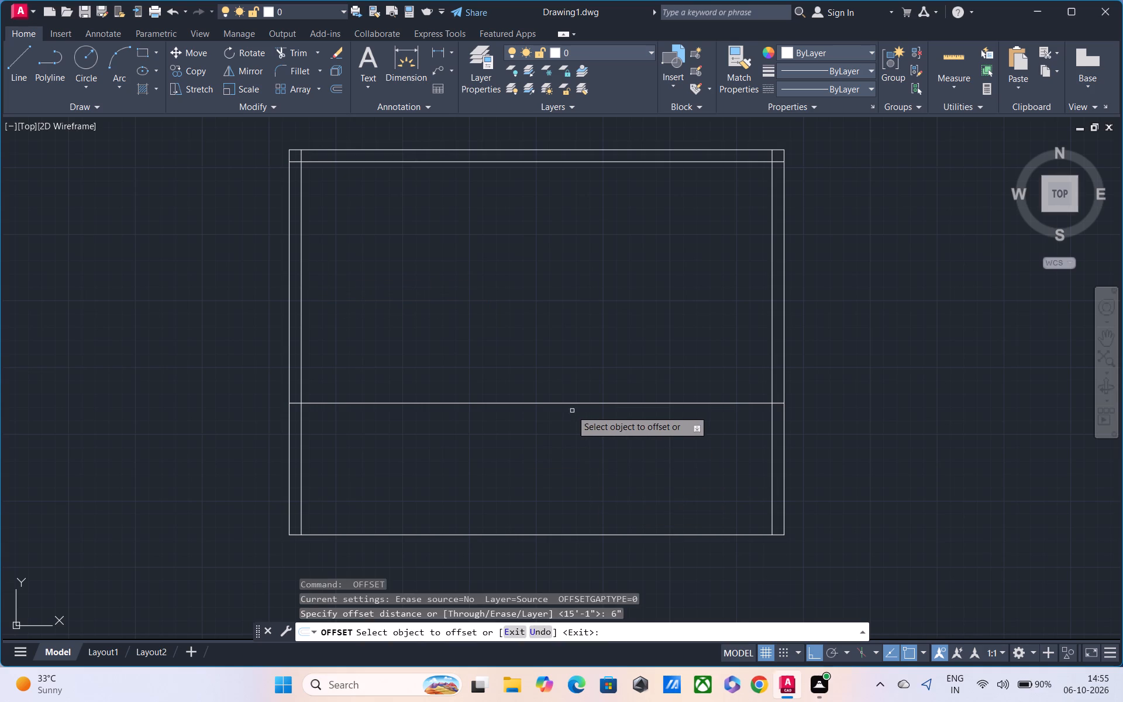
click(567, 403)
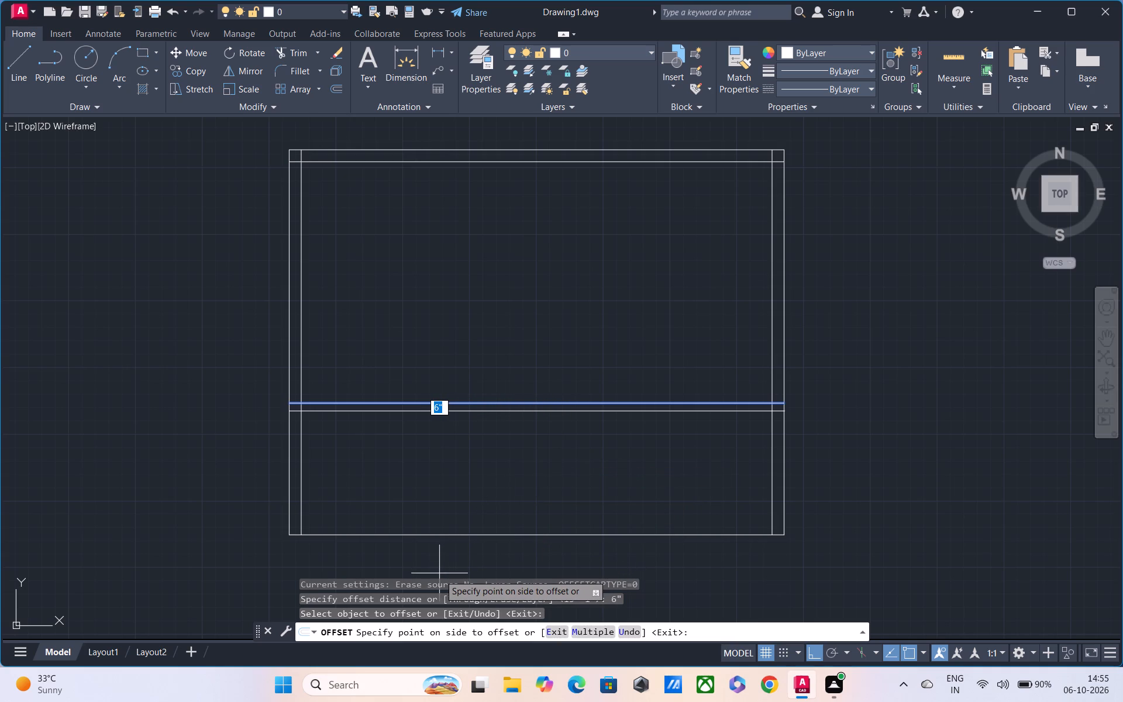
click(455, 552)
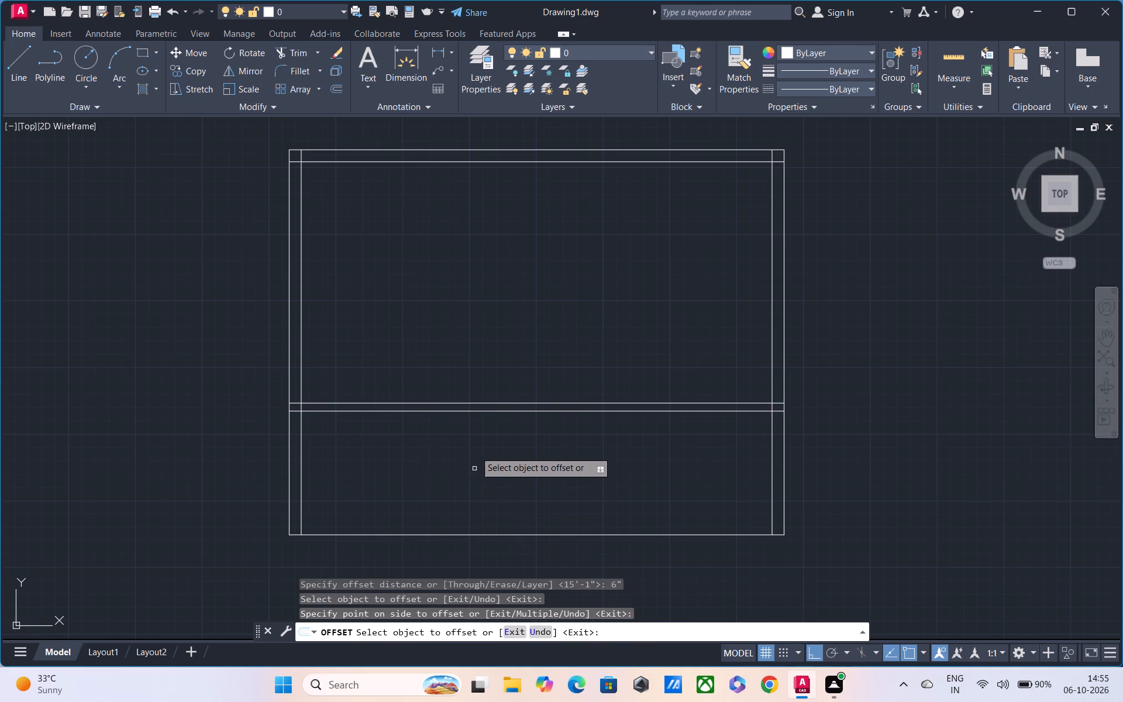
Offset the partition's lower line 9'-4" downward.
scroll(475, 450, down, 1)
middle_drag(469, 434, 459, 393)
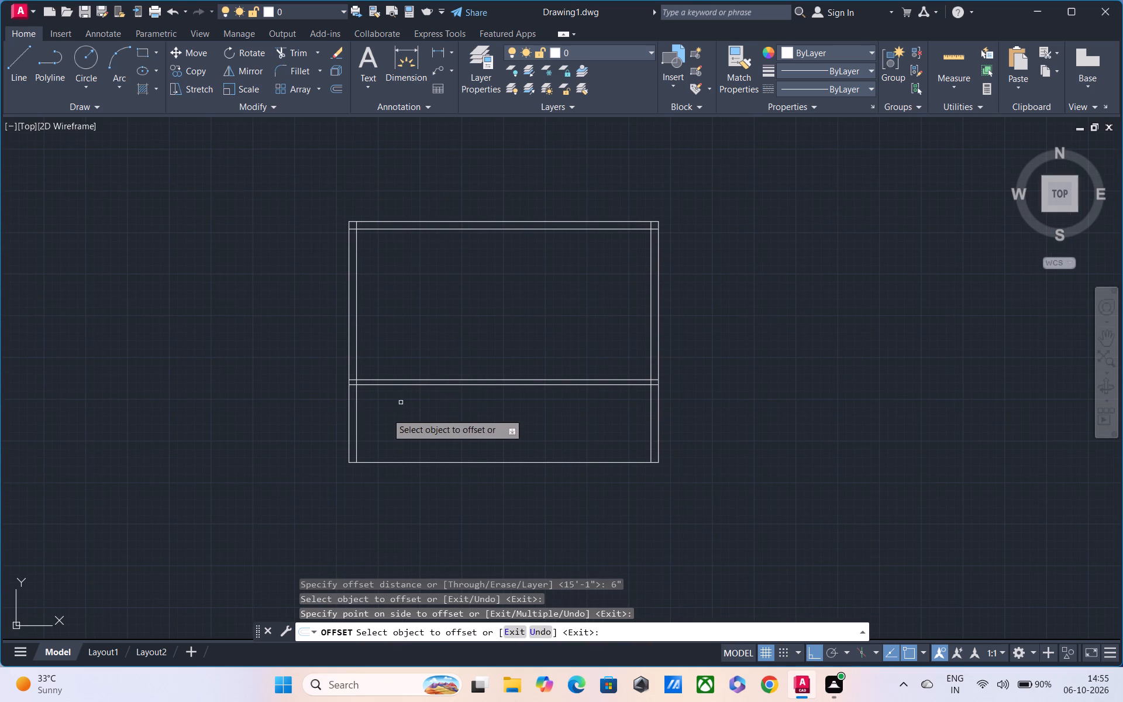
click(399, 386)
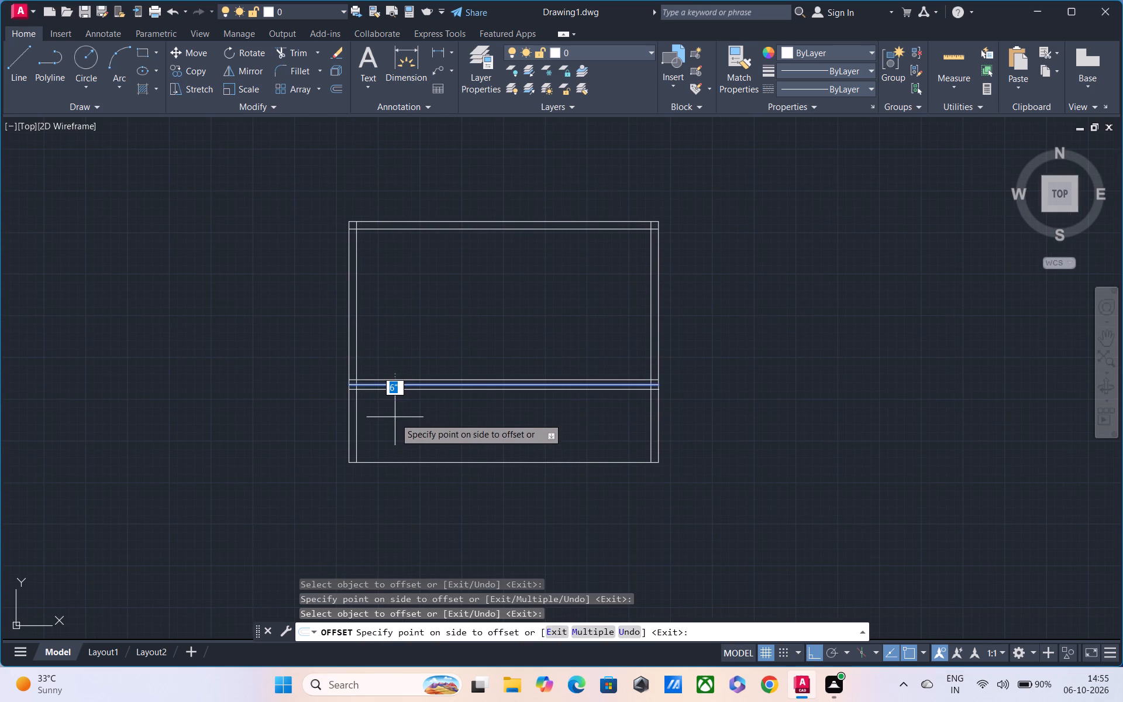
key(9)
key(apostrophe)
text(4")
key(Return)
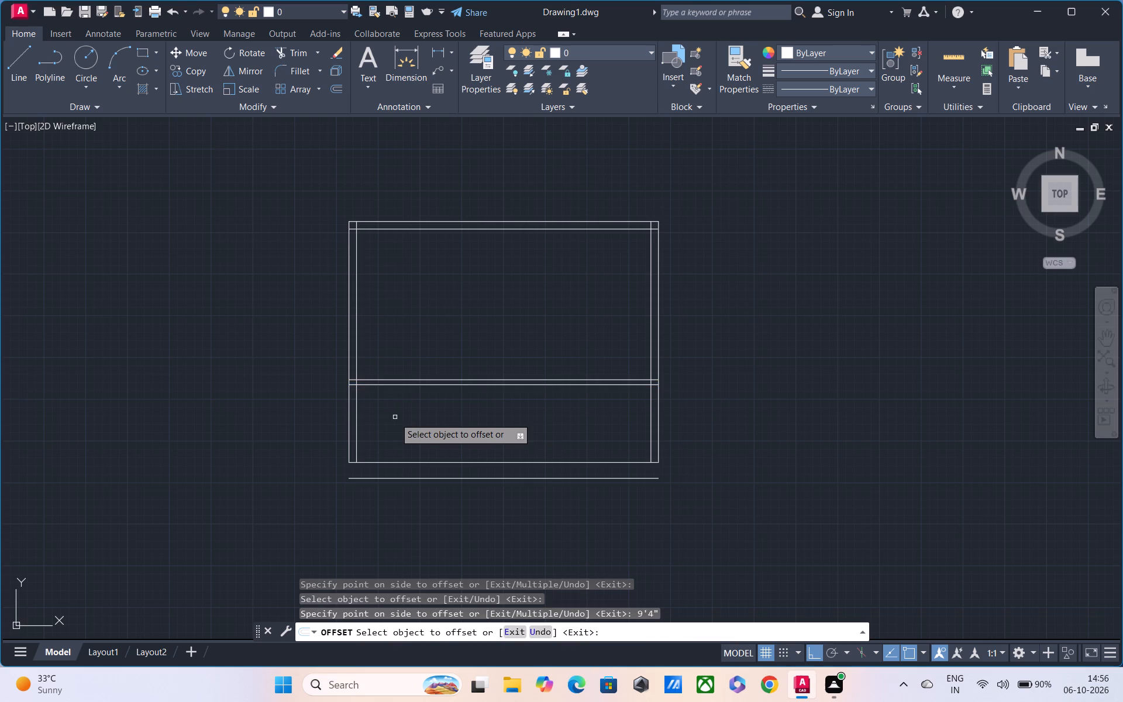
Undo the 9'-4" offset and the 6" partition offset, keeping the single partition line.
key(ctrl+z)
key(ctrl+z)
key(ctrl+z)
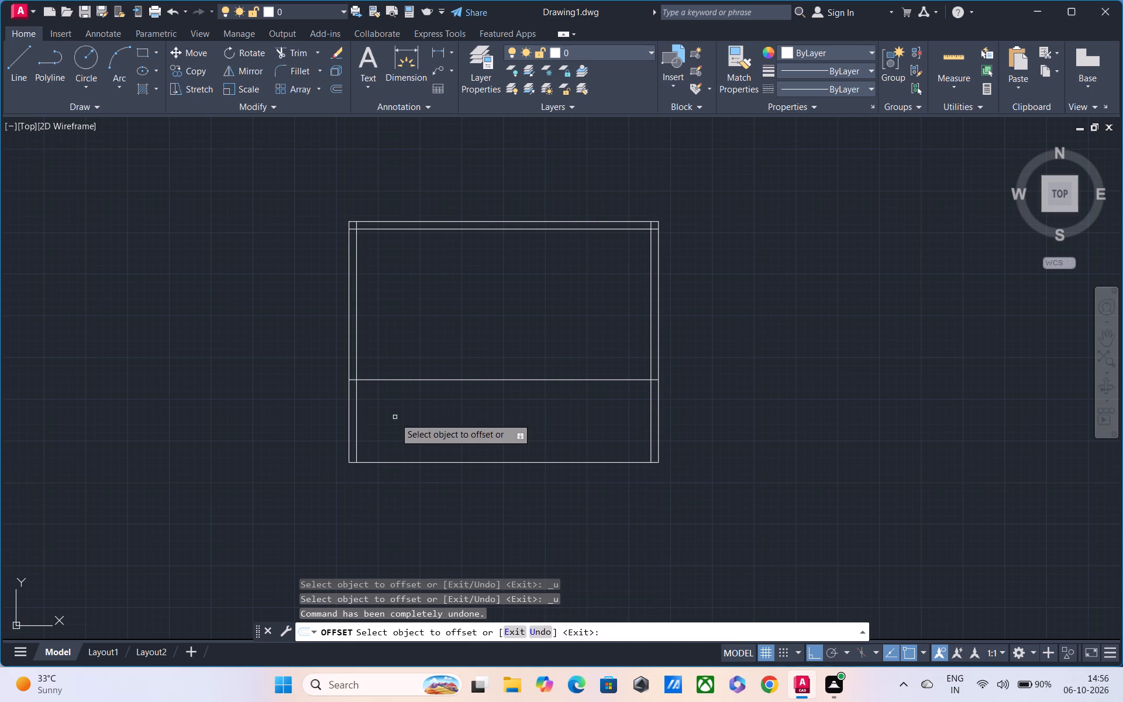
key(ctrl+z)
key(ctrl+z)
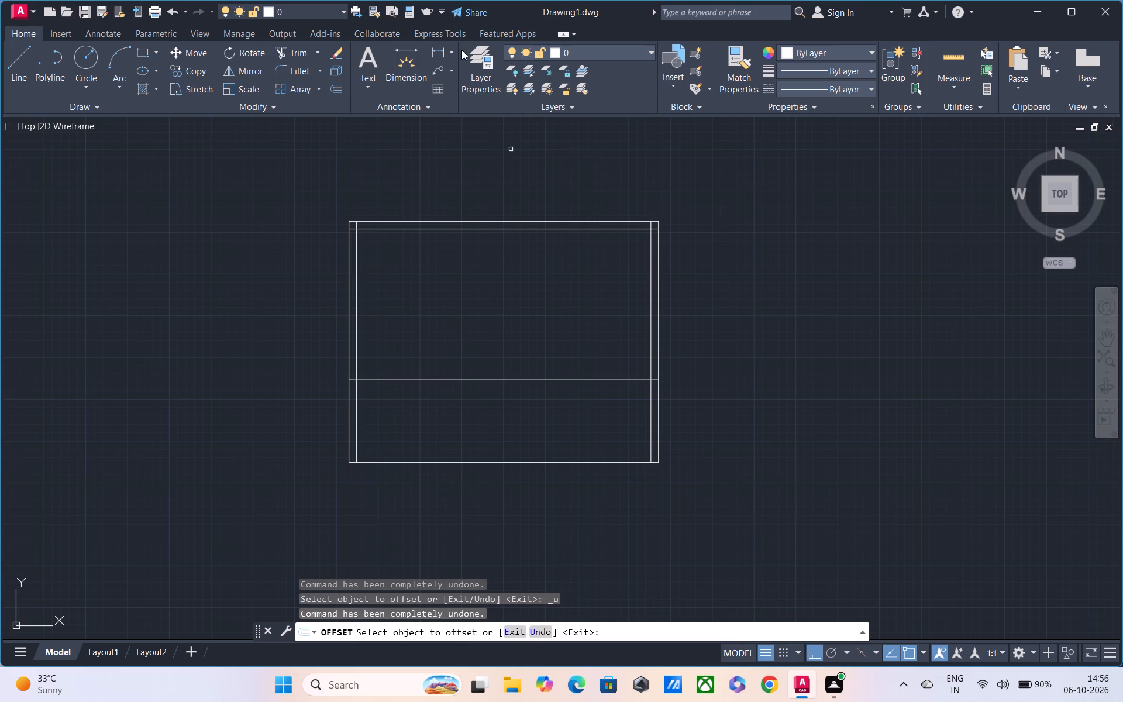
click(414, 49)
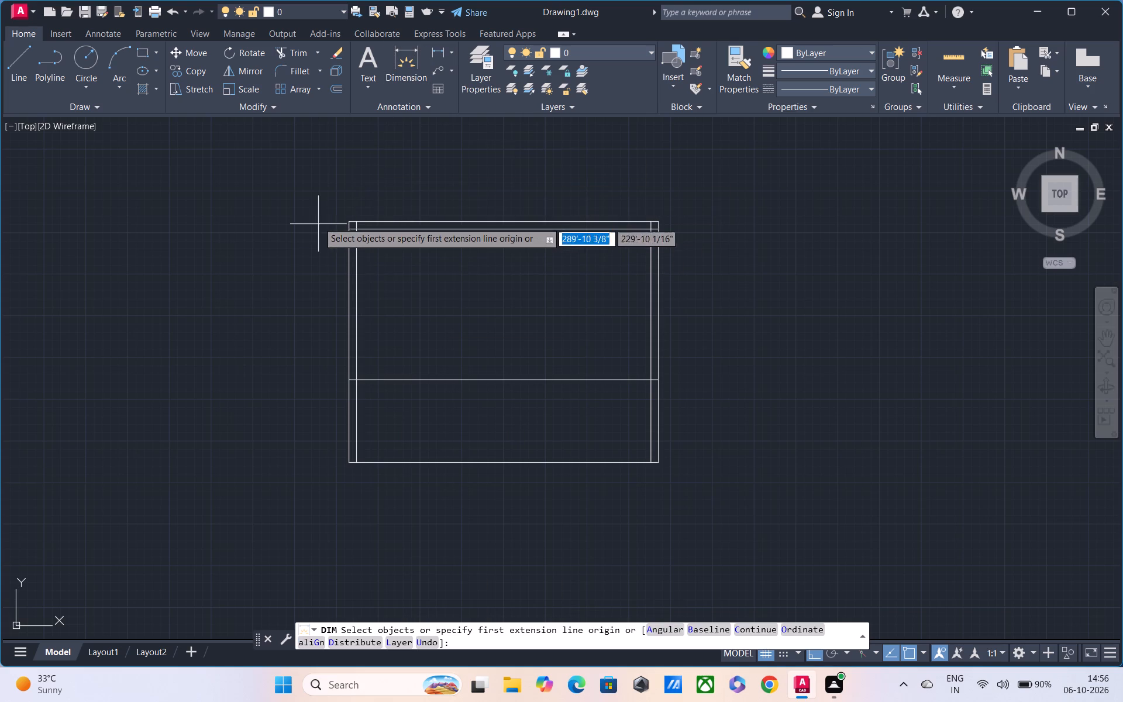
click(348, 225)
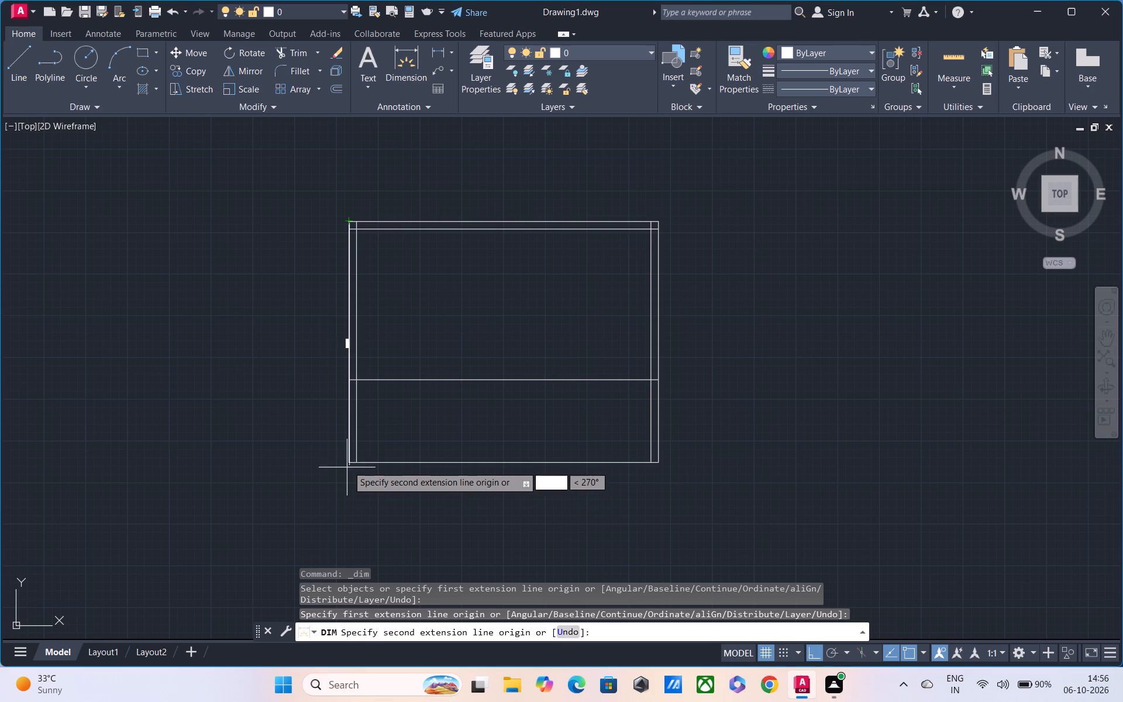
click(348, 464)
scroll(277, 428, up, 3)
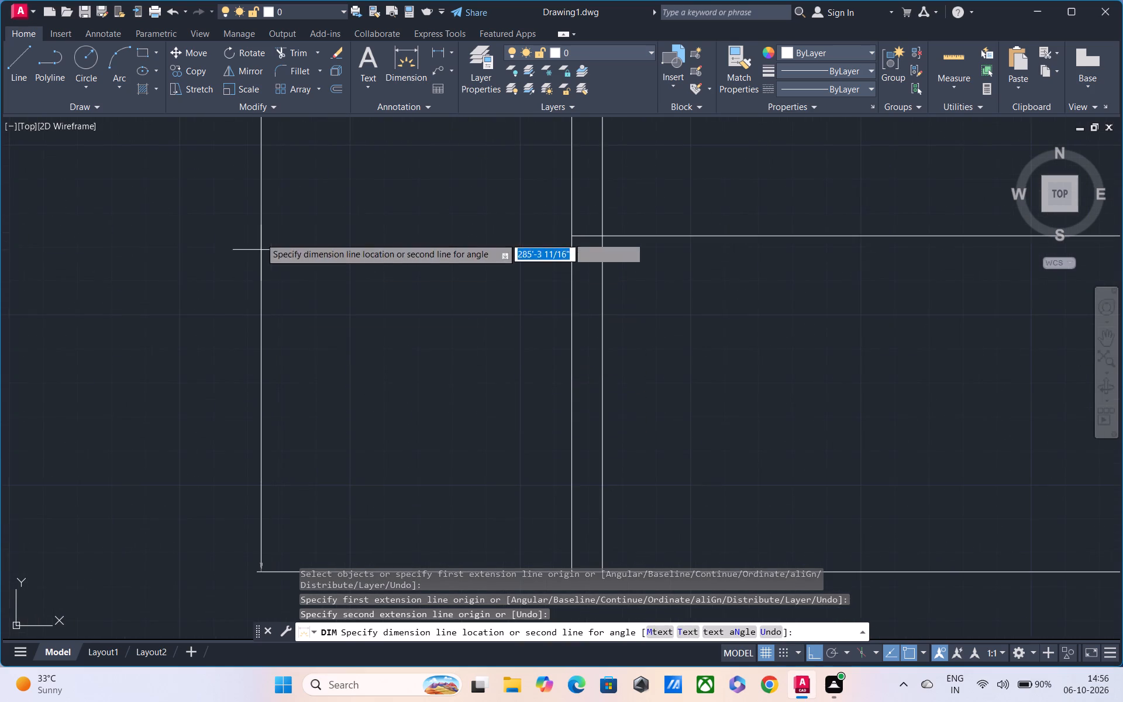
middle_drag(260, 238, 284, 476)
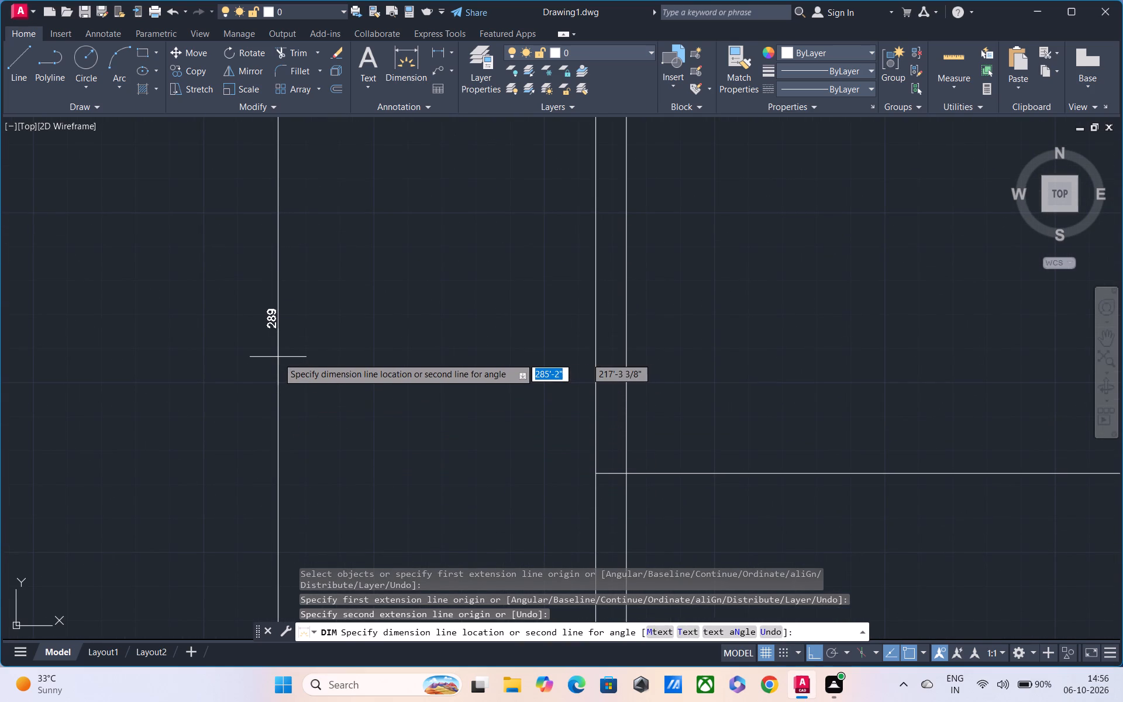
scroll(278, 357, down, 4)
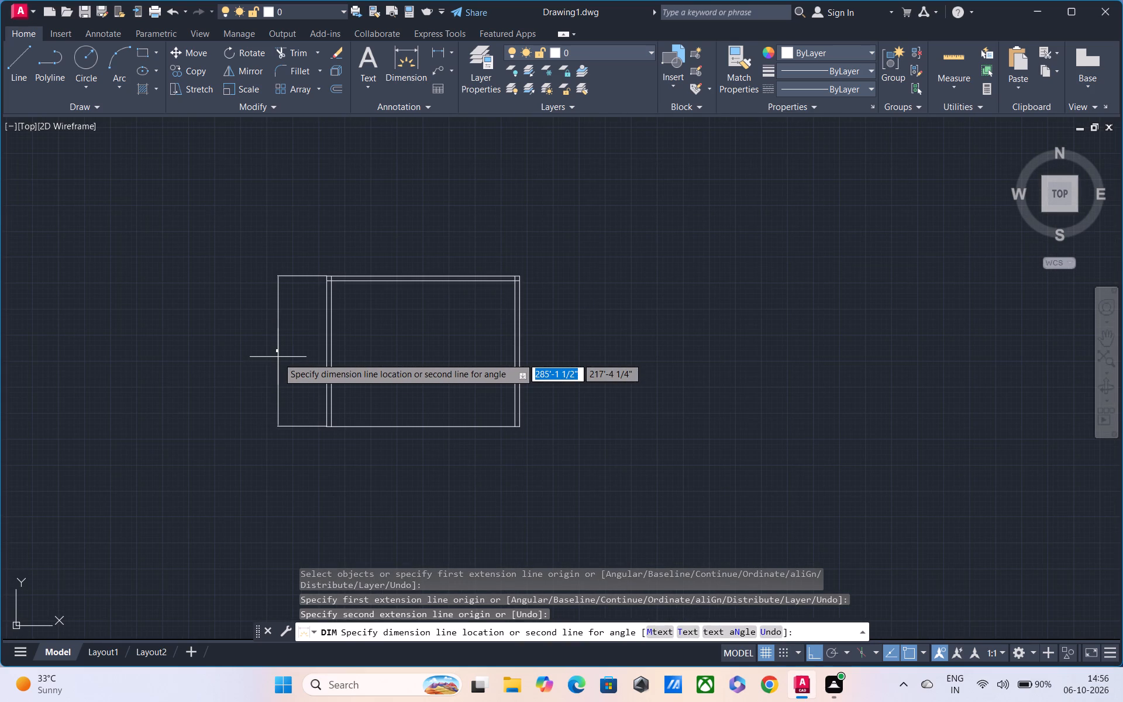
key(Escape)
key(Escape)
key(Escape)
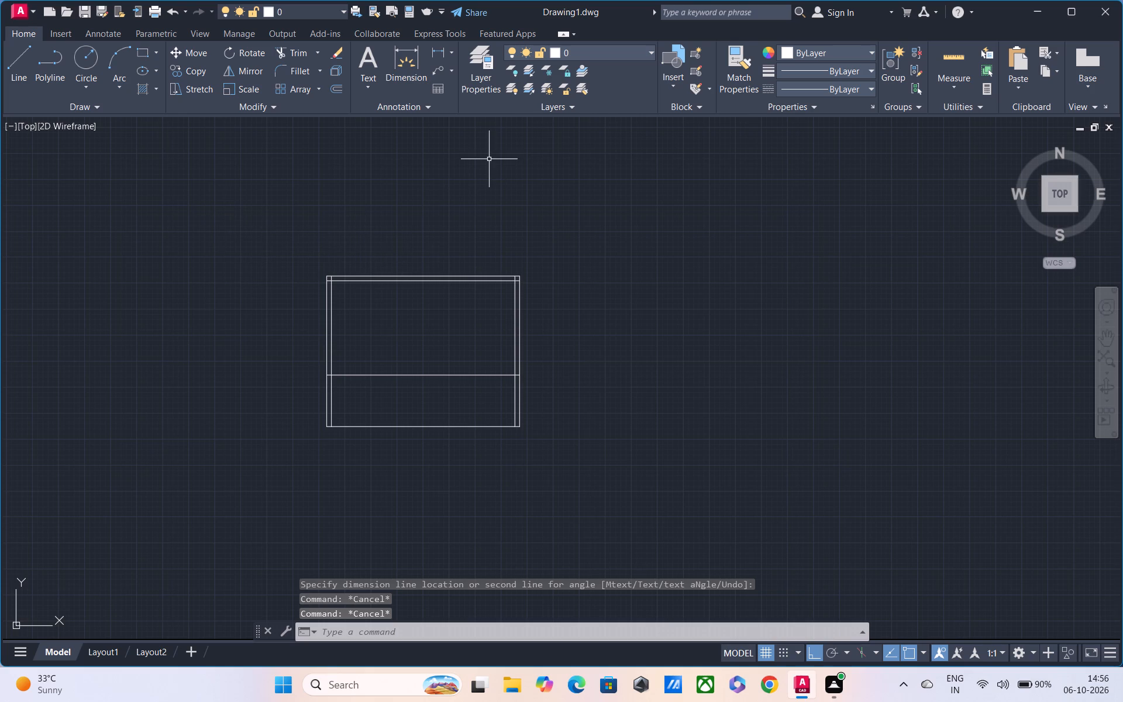
Measure the outline's overall width along the bottom edge and its overall height along the left wall.
click(952, 85)
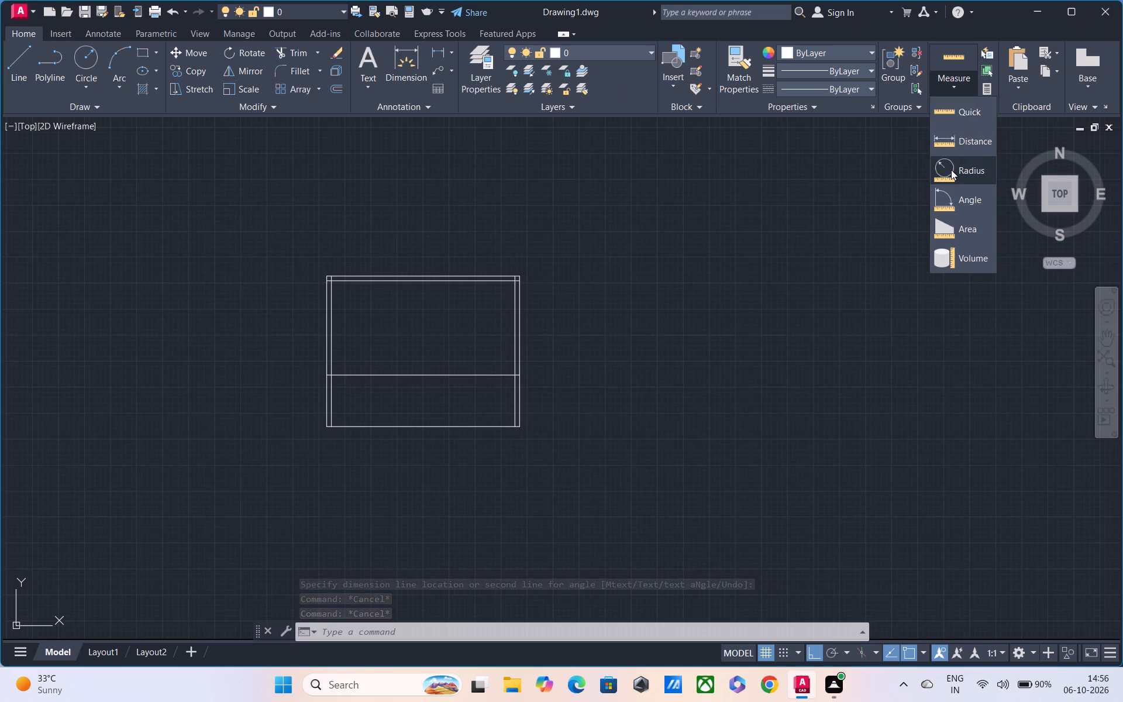
click(956, 137)
scroll(287, 433, up, 1)
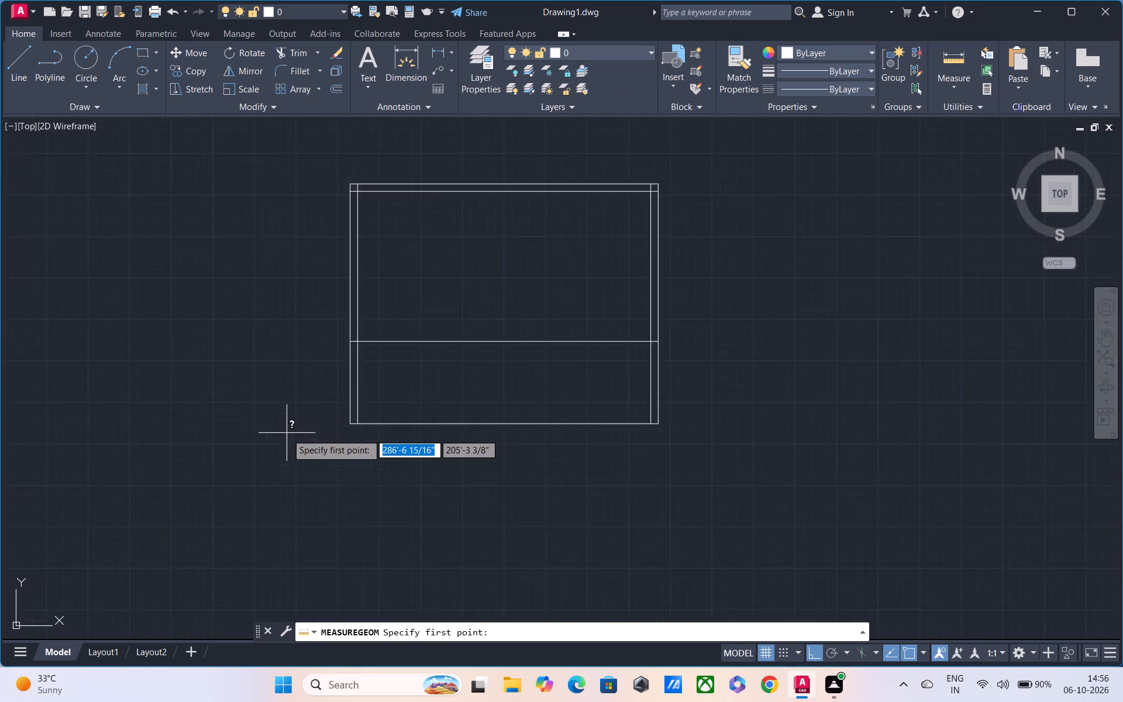
scroll(287, 433, up, 1)
click(384, 421)
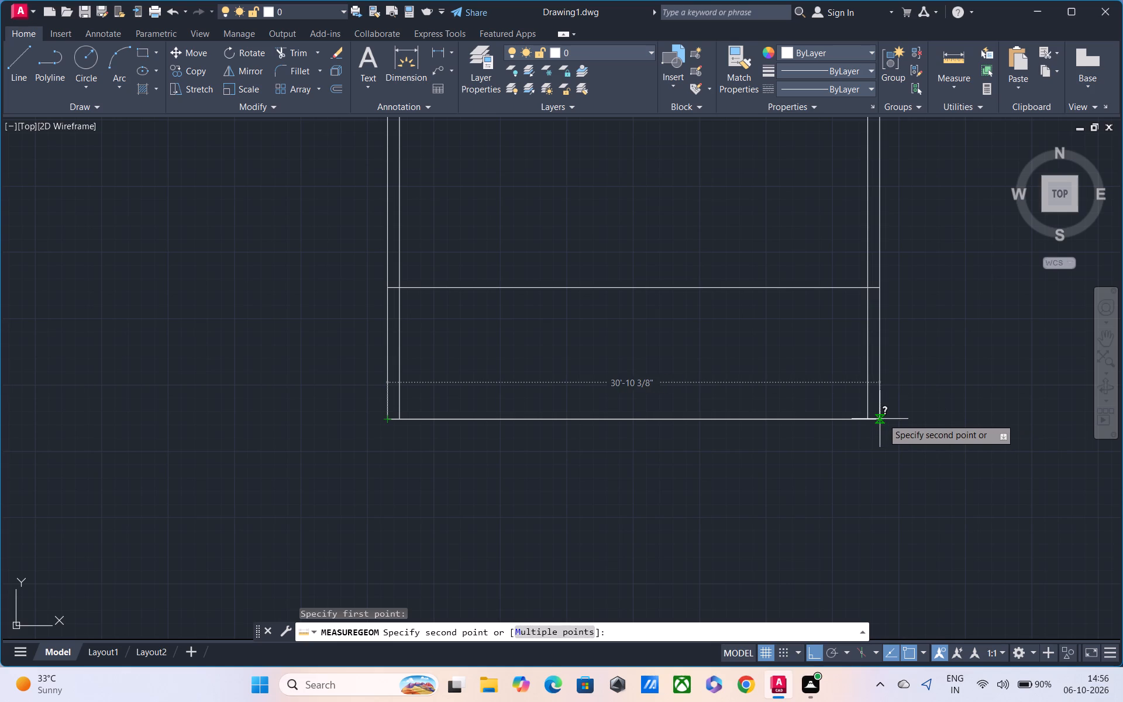
scroll(881, 418, up, 3)
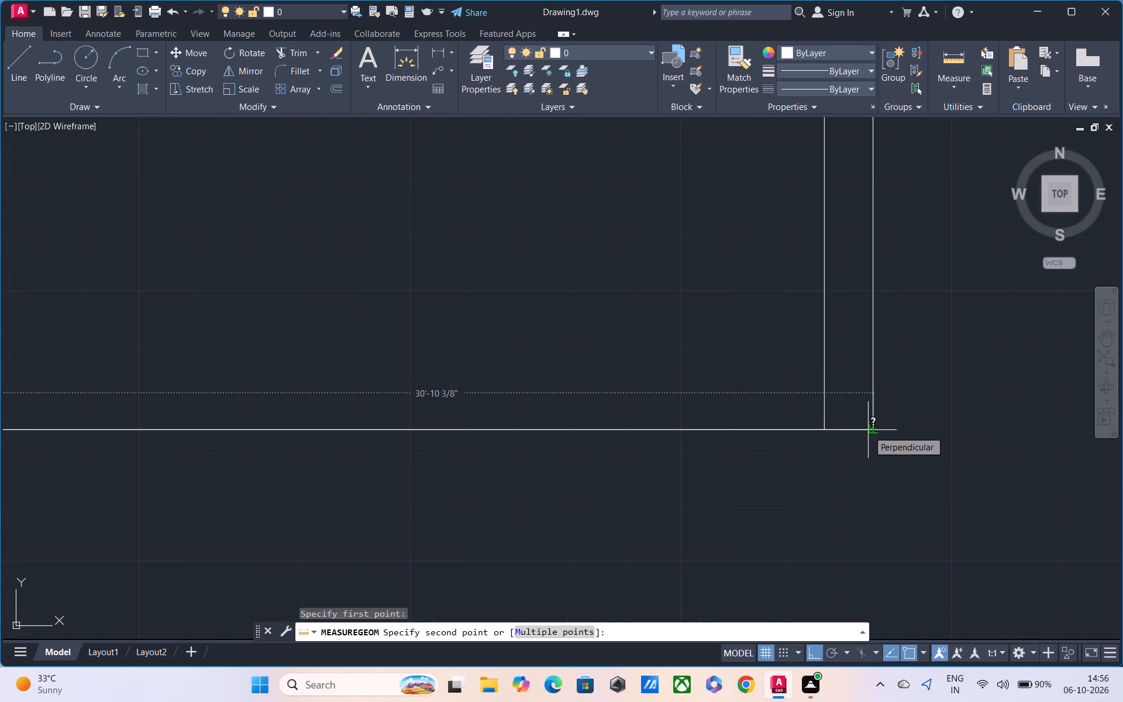
scroll(868, 431, up, 2)
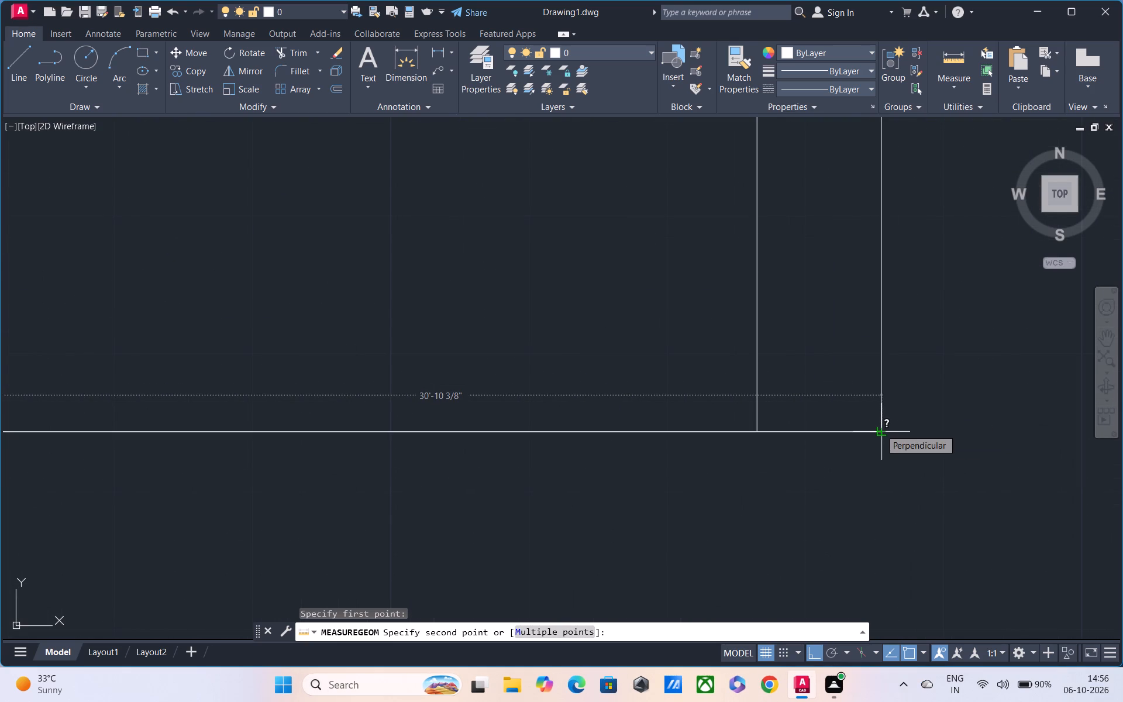
scroll(880, 429, down, 2)
scroll(708, 438, down, 3)
scroll(581, 425, down, 2)
middle_drag(581, 425, 596, 446)
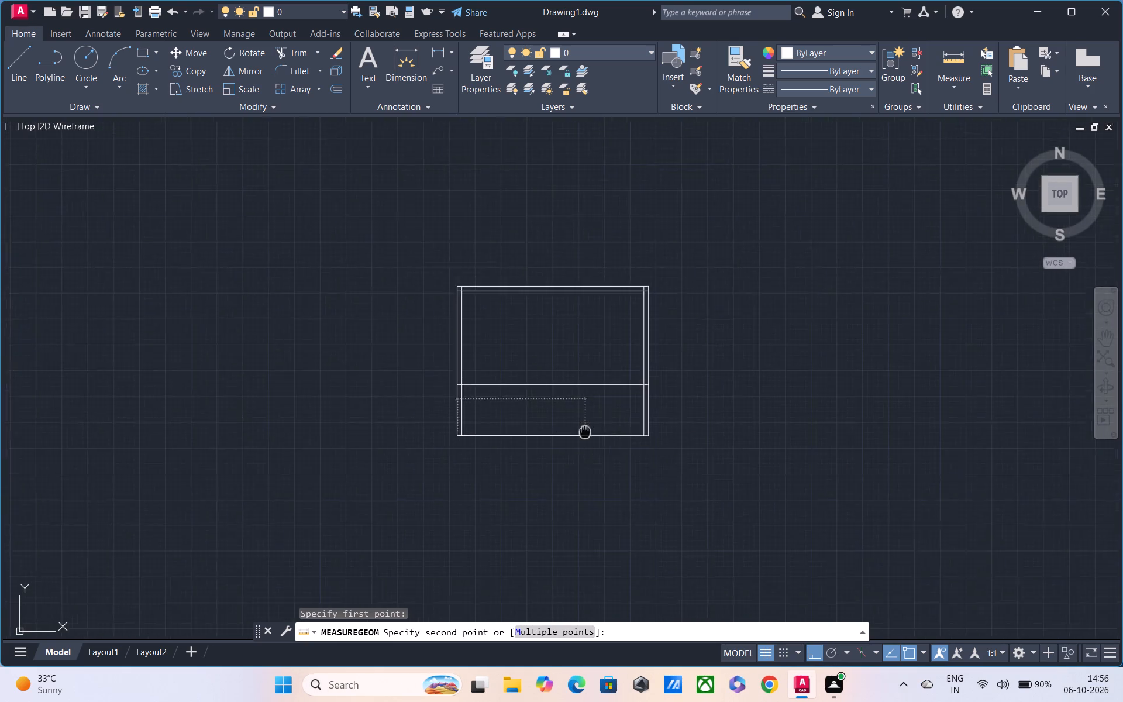
middle_drag(596, 446, 609, 461)
scroll(609, 461, up, 1)
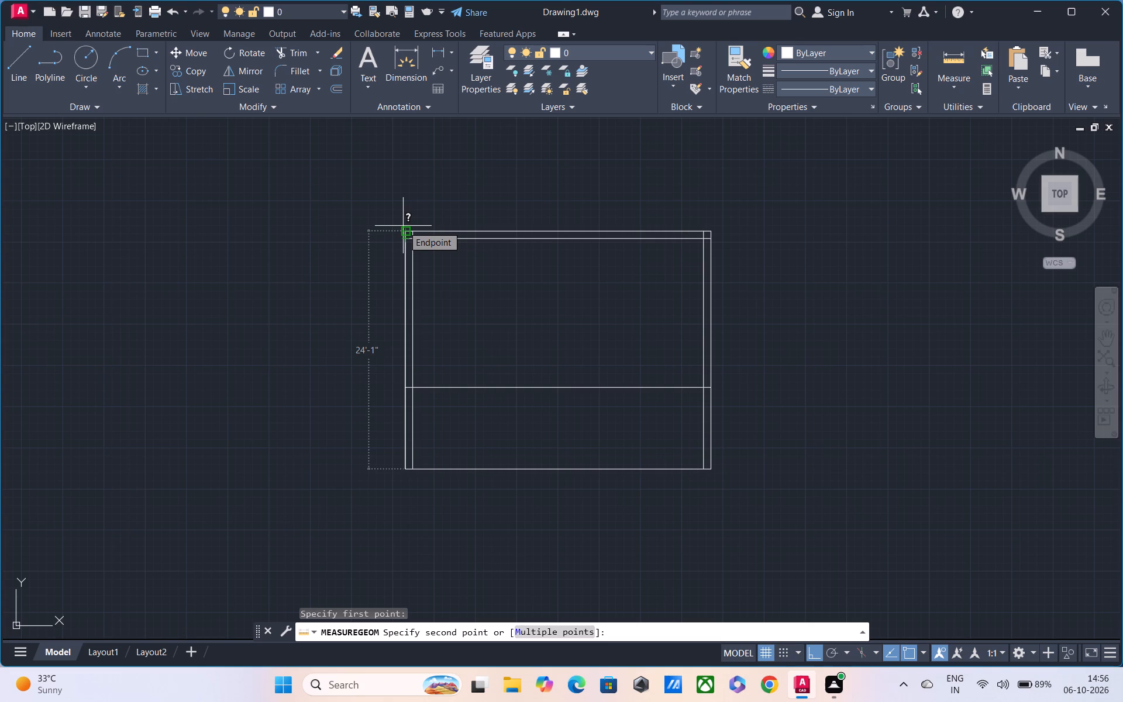
key(Escape)
key(Escape)
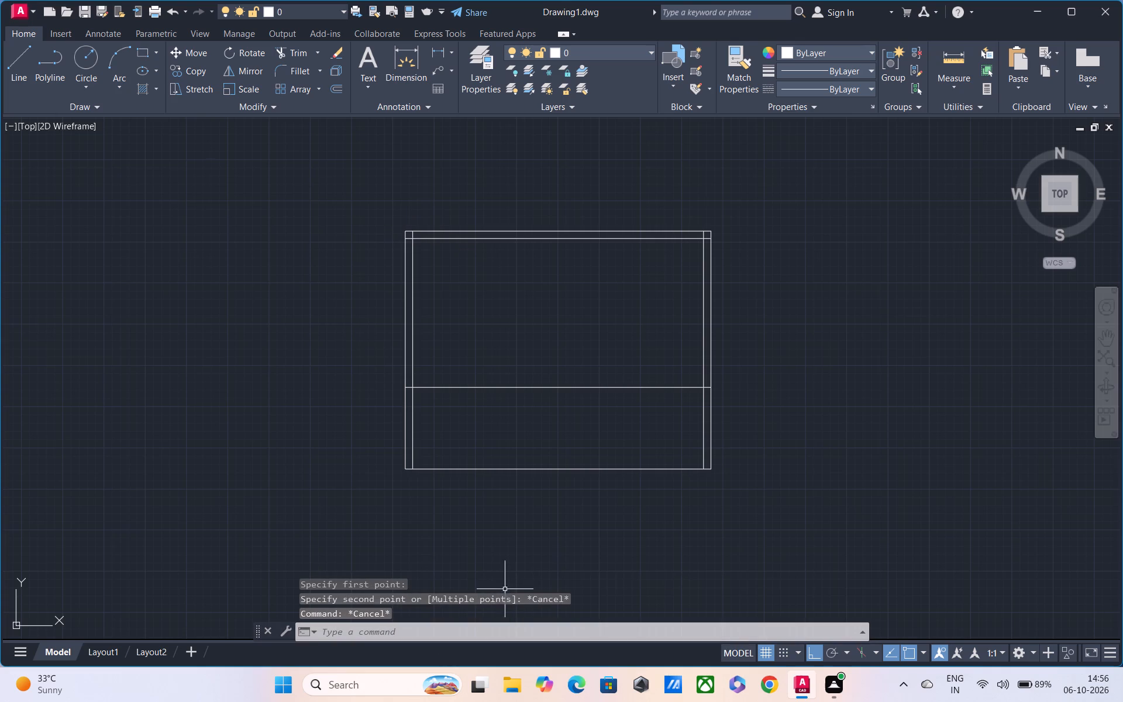
Undo back through the earlier offset to remove the horizontal partition line, keeping only the outer walls.
key(ctrl+z)
key(ctrl+z)
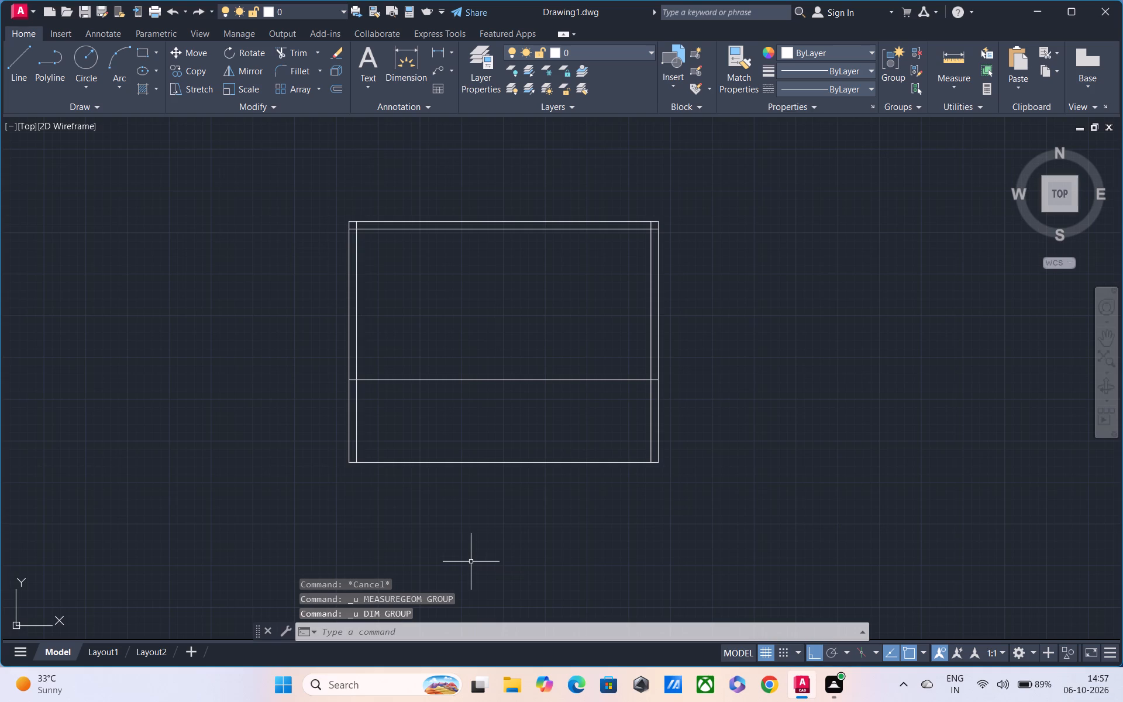
key(ctrl+z)
key(ctrl+z)
Offset the left wall's inner line 6'-3" into the plan to create a vertical partition line.
middle_drag(395, 481, 393, 559)
scroll(395, 483, down, 1)
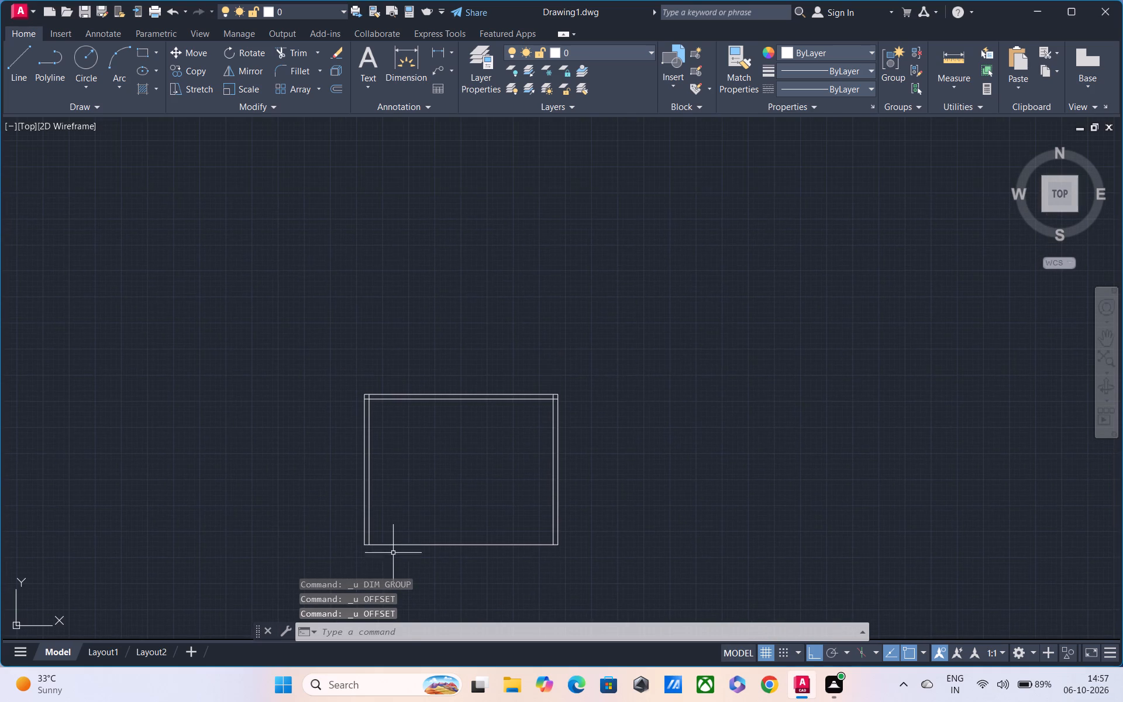
key(space)
text(o)
key(space)
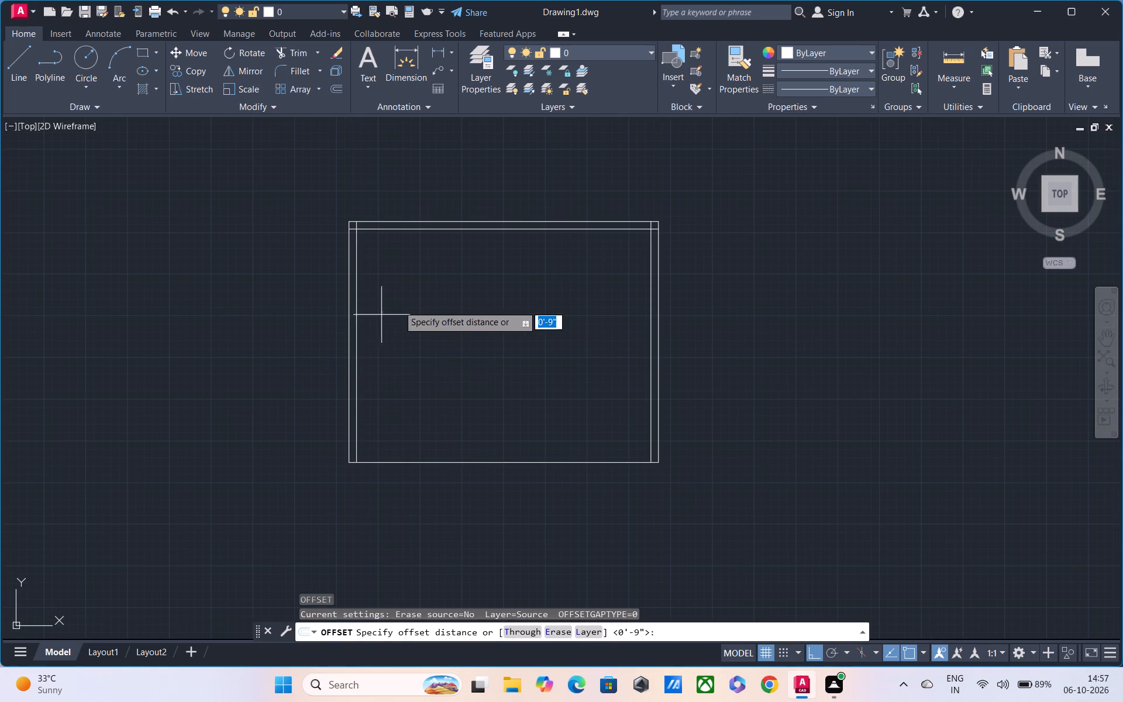
middle_drag(412, 290, 416, 428)
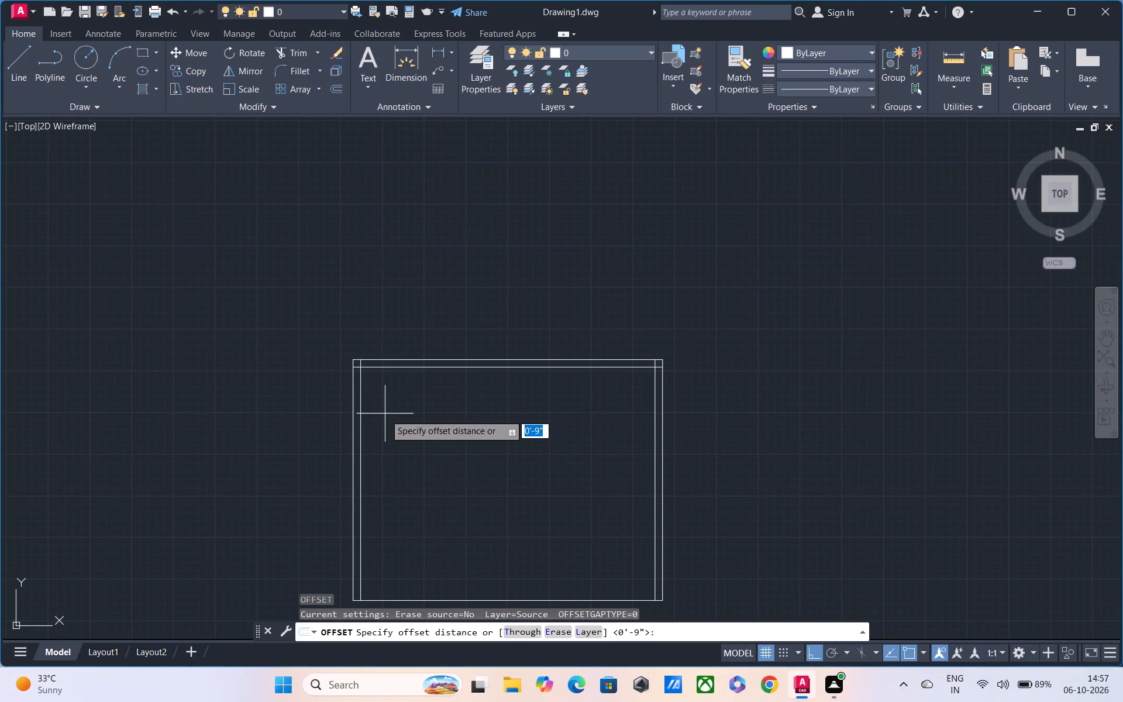
scroll(385, 414, up, 1)
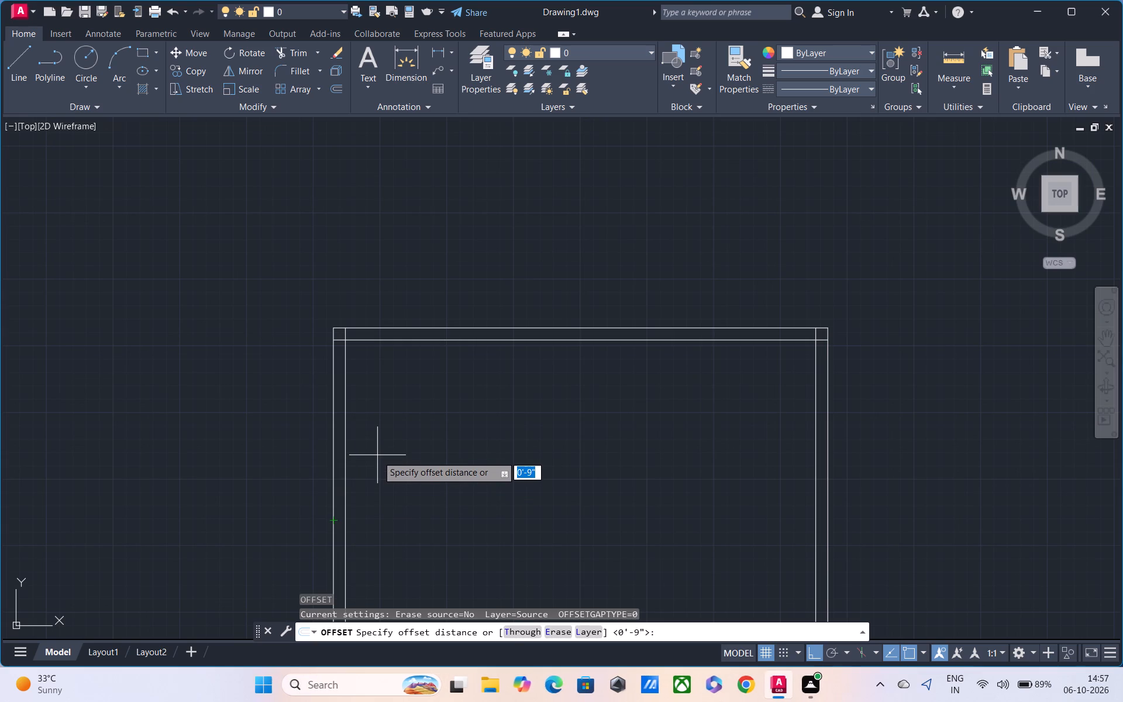
text(6'3")
key(Return)
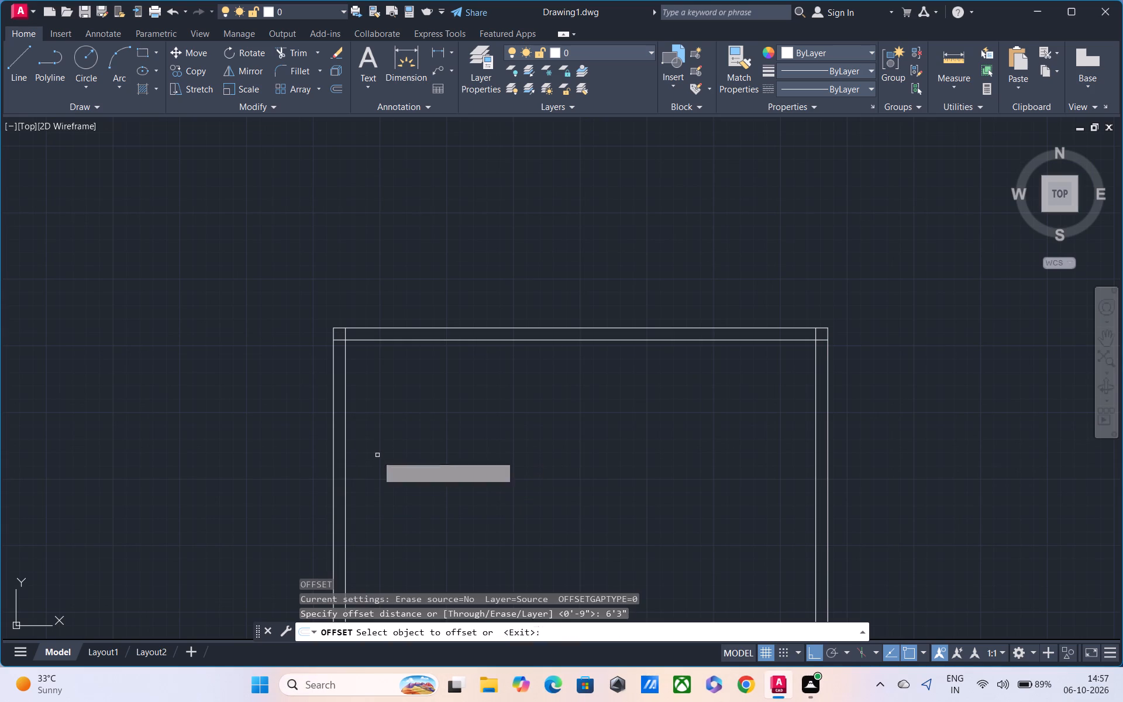
click(347, 417)
click(436, 421)
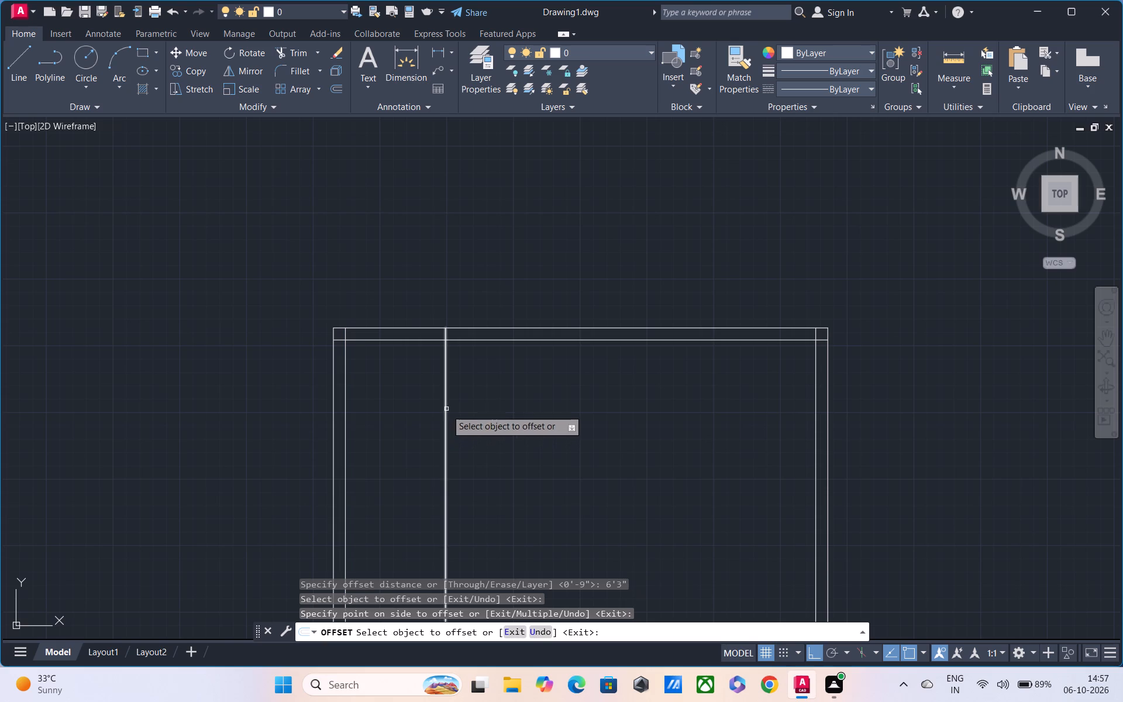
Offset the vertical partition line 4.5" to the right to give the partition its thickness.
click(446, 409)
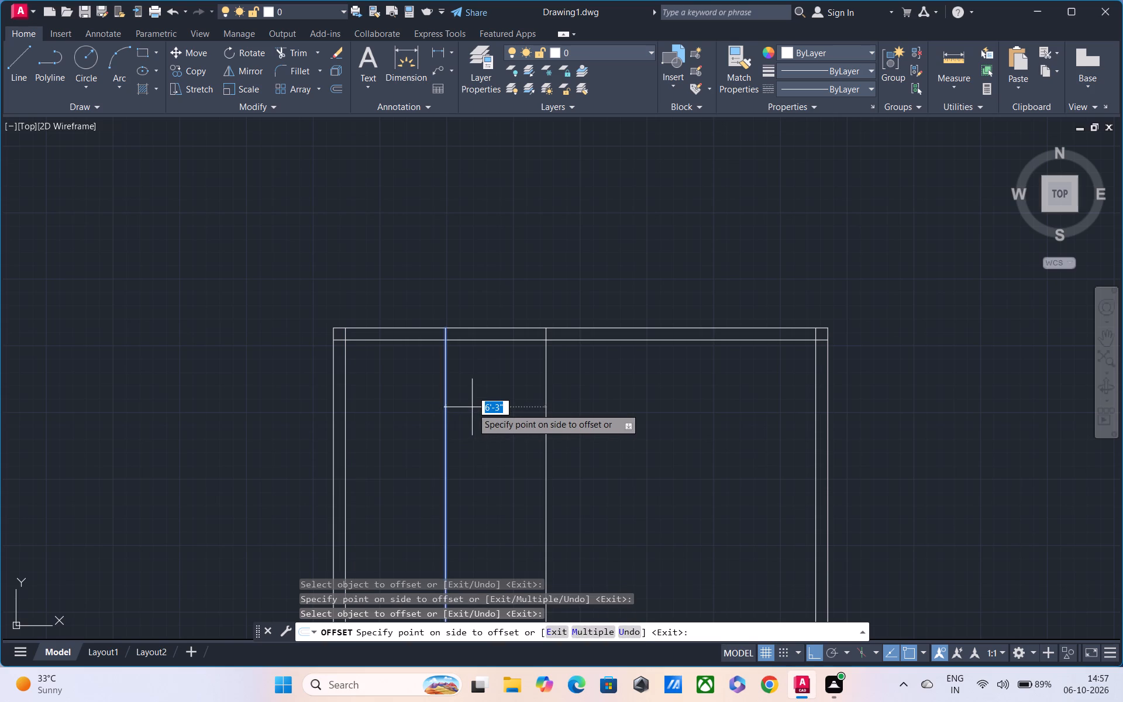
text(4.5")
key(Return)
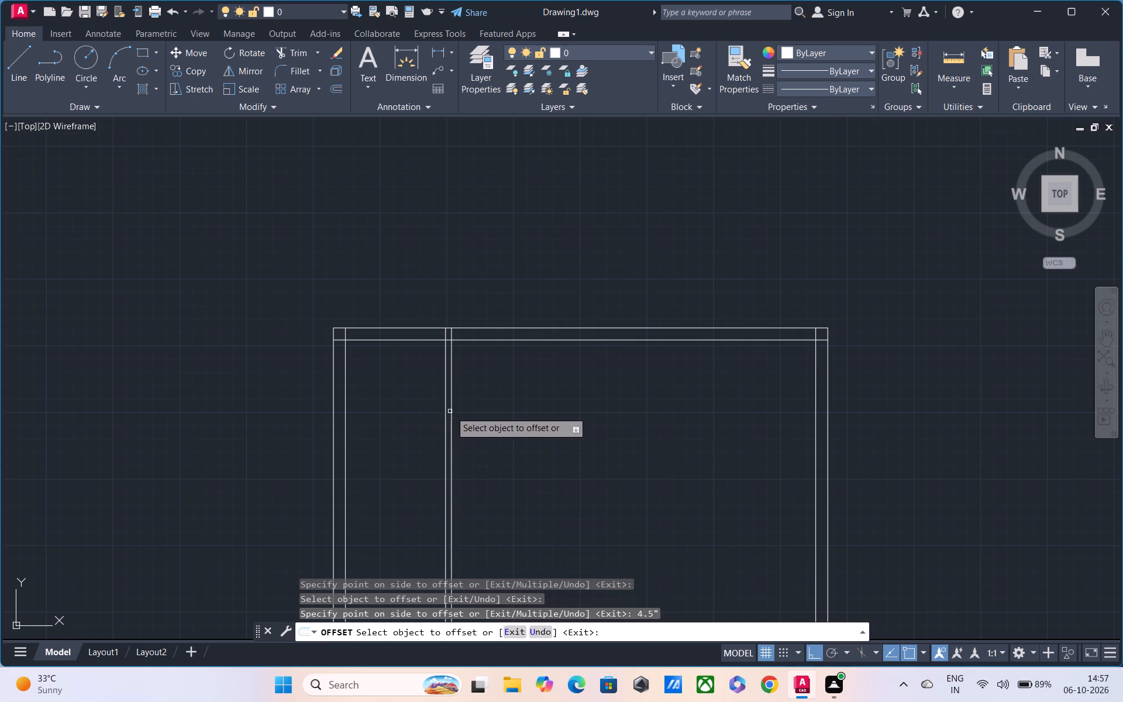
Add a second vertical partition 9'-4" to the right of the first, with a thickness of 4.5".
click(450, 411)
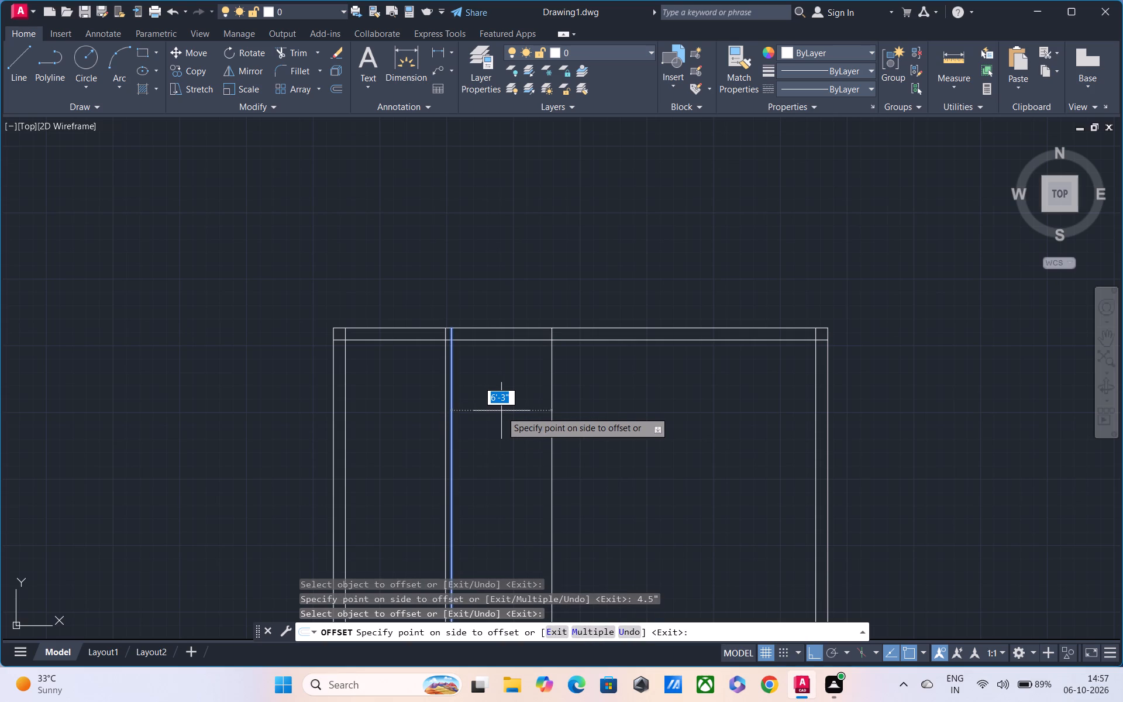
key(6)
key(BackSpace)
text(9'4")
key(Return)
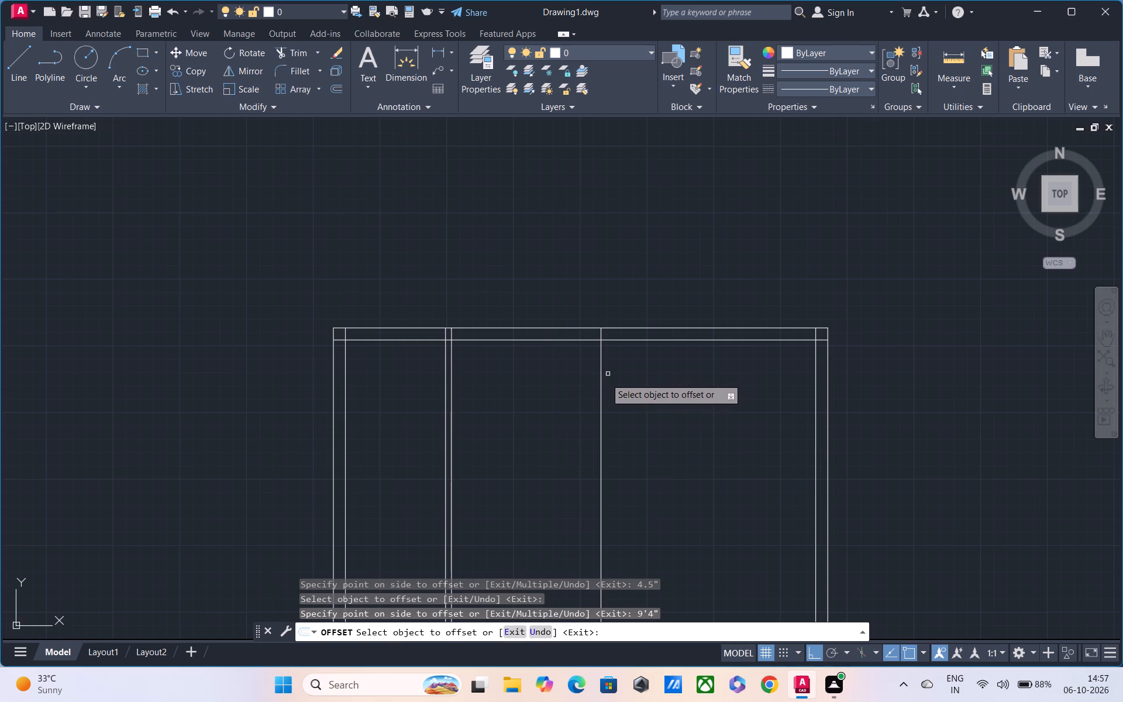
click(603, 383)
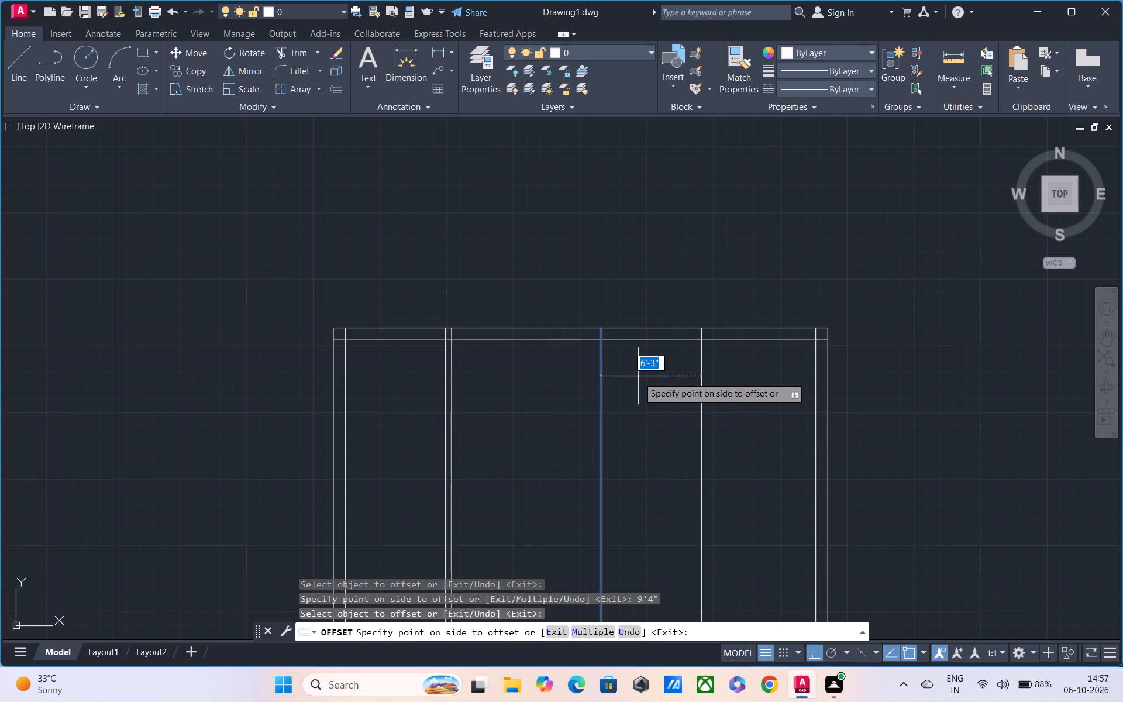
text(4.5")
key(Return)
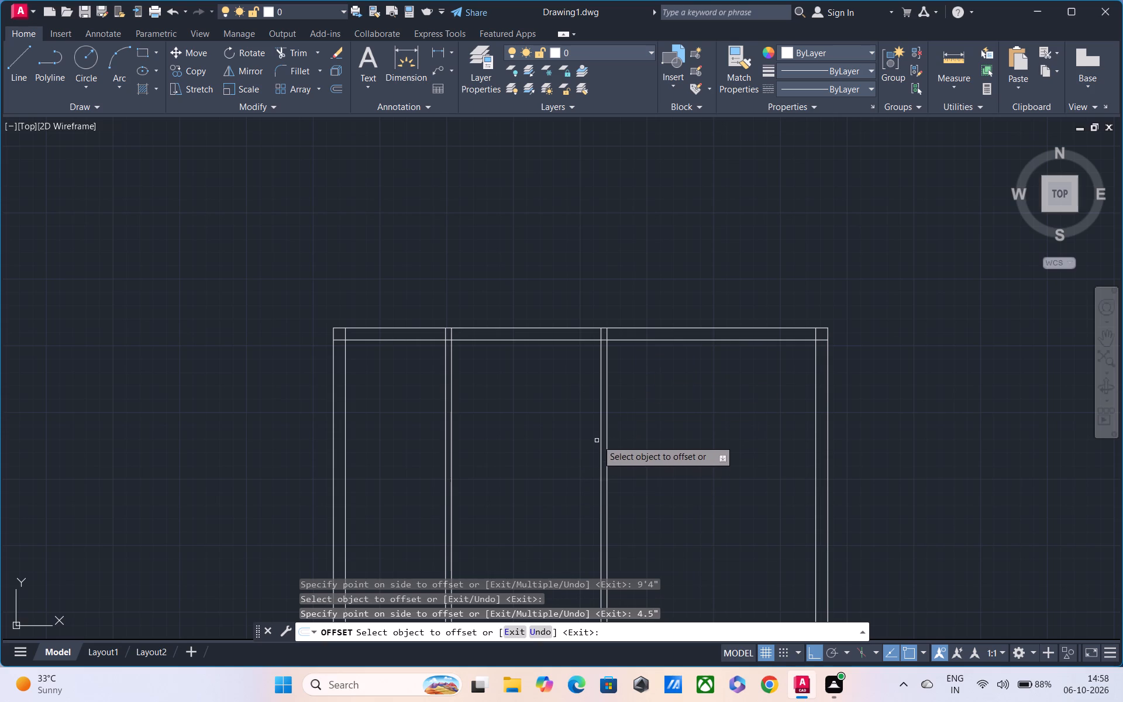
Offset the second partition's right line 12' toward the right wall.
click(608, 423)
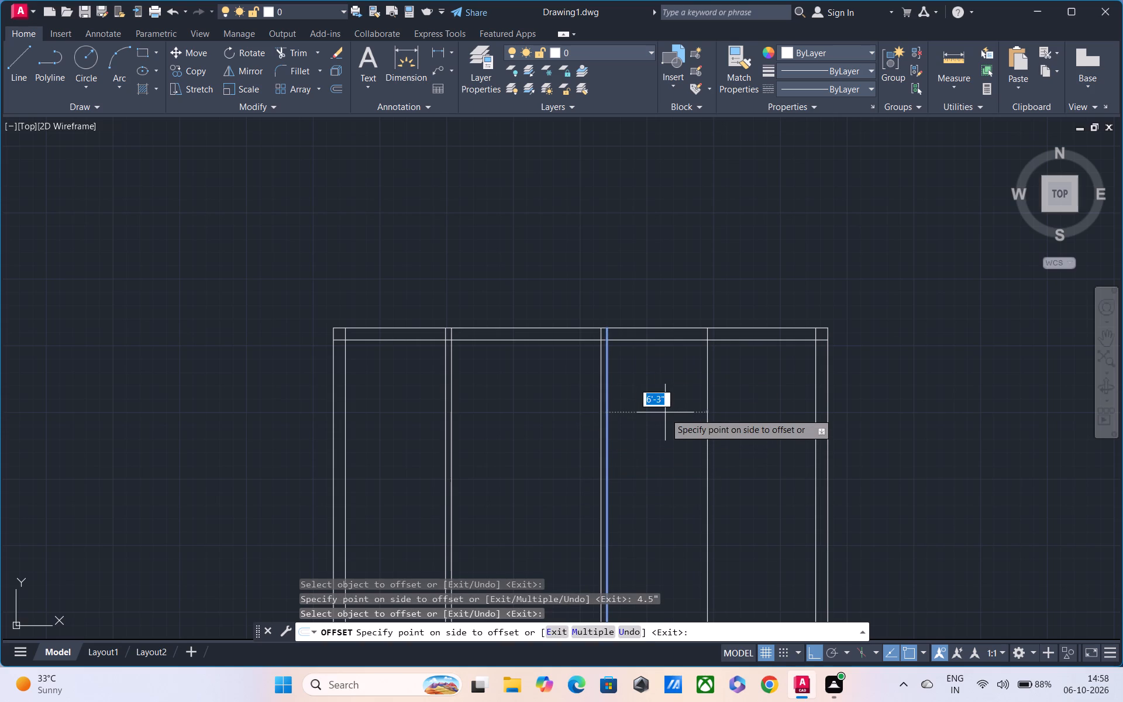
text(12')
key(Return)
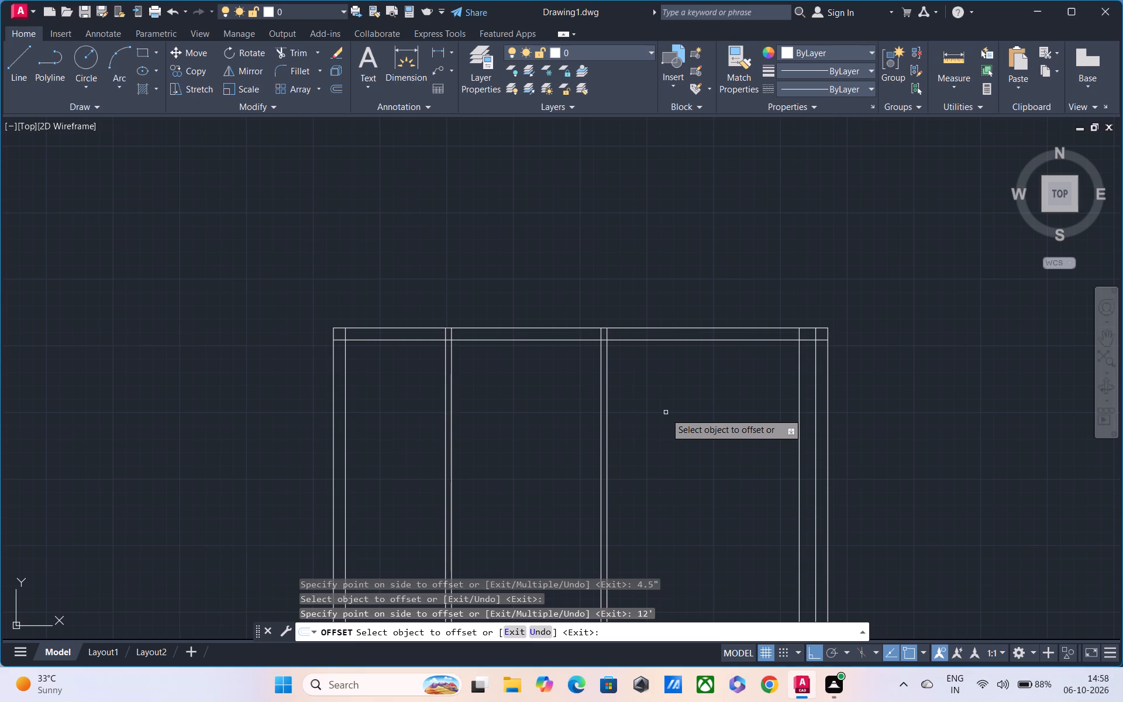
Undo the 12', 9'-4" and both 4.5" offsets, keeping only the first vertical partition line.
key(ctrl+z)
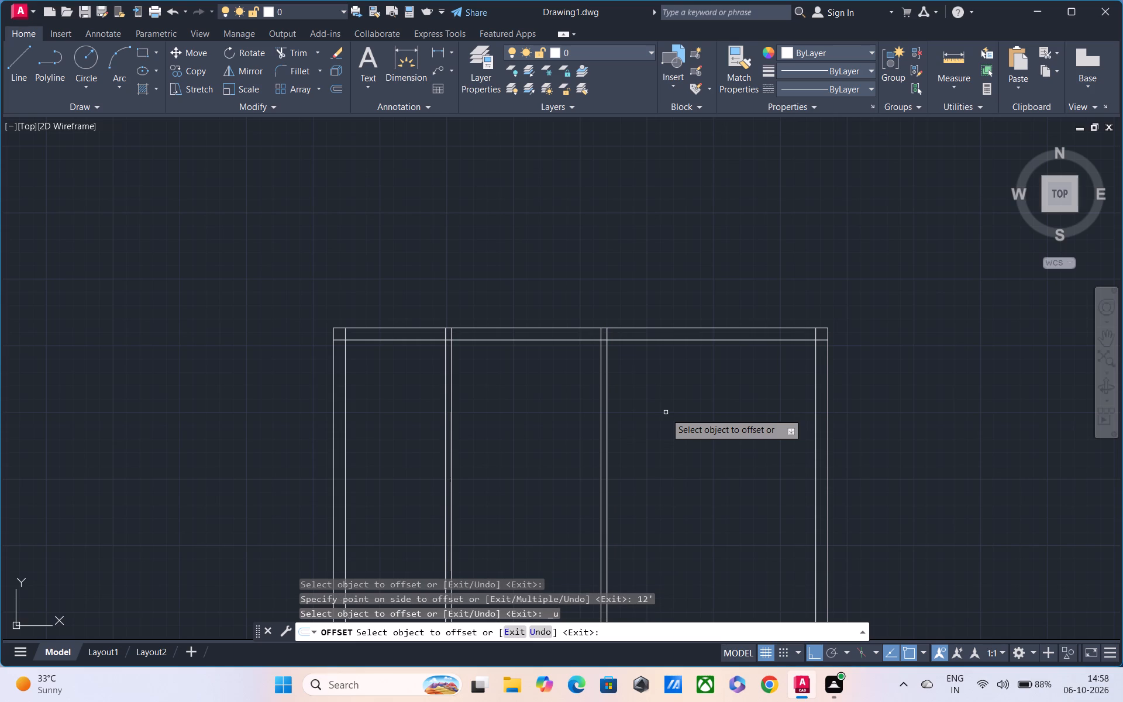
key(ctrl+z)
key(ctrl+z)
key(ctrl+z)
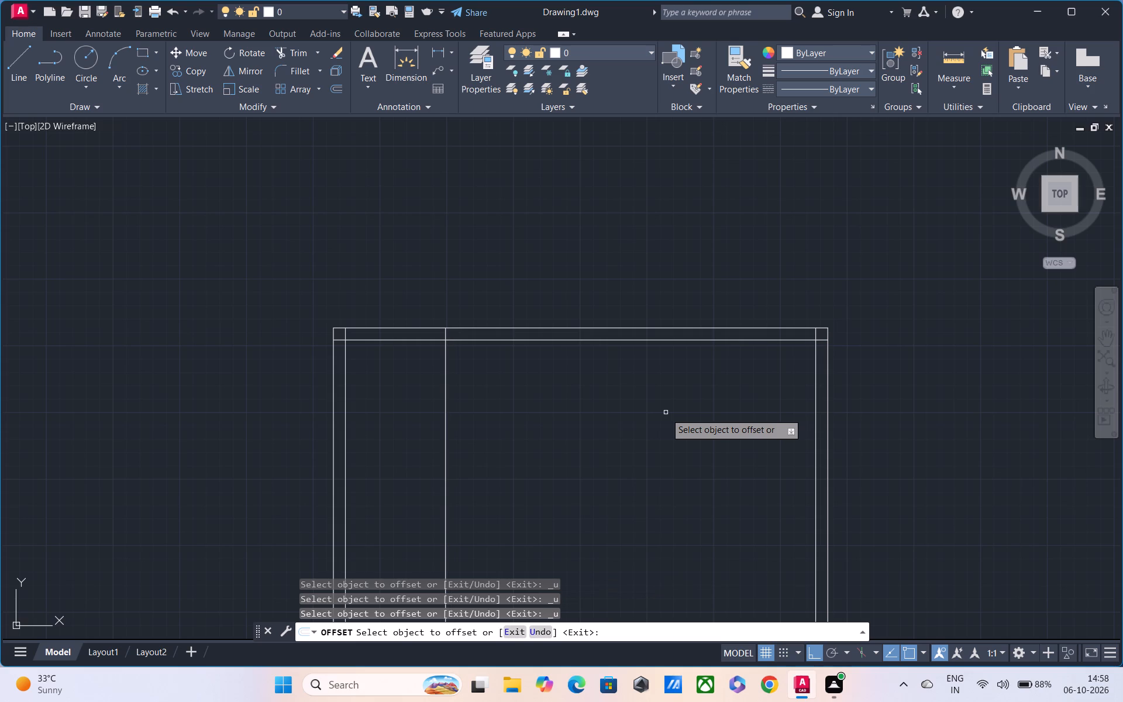
Offset the vertical partition line 6" to the right to give the partition its thickness.
click(444, 441)
text(6")
key(Return)
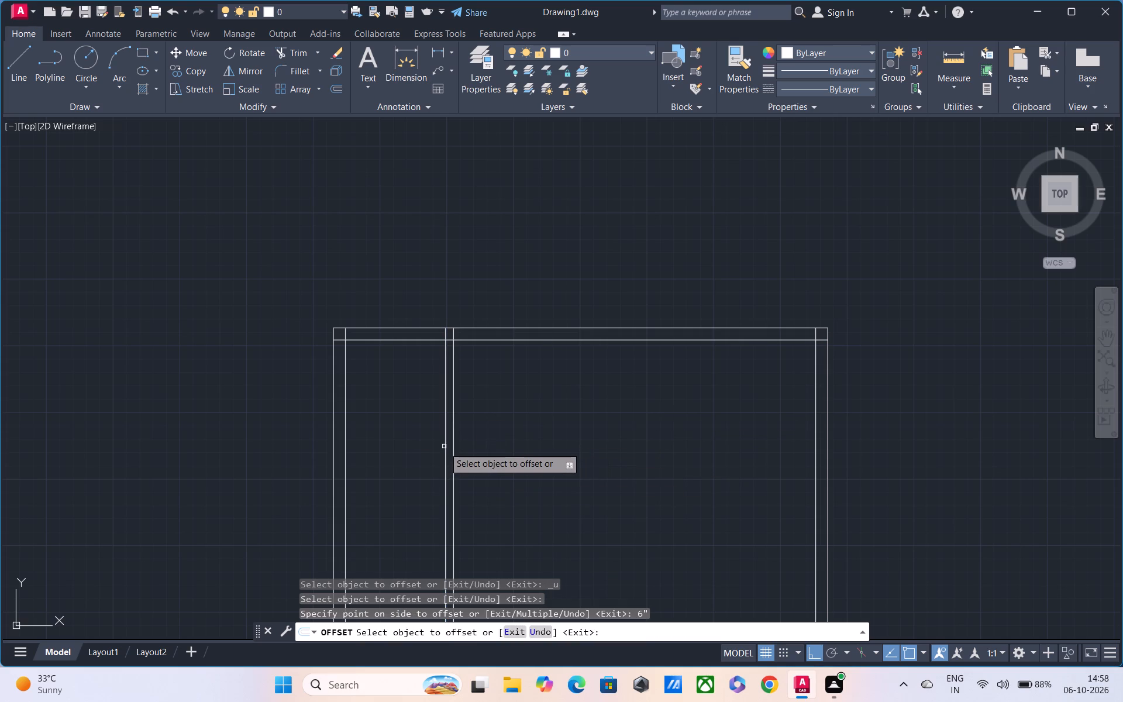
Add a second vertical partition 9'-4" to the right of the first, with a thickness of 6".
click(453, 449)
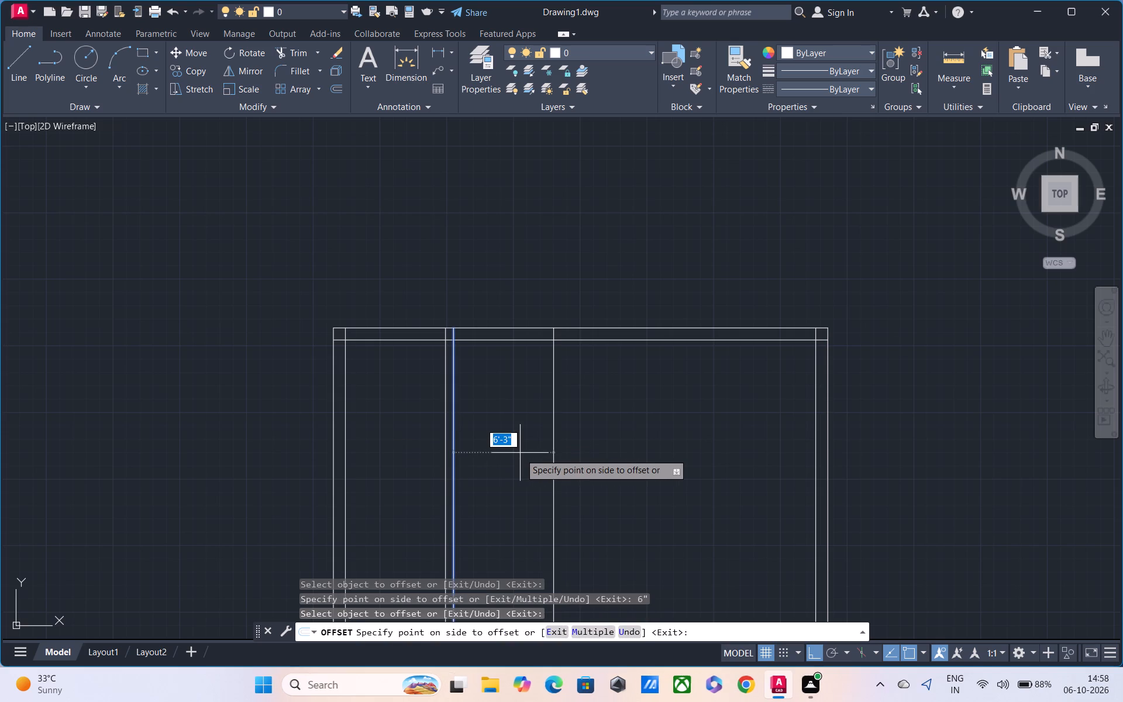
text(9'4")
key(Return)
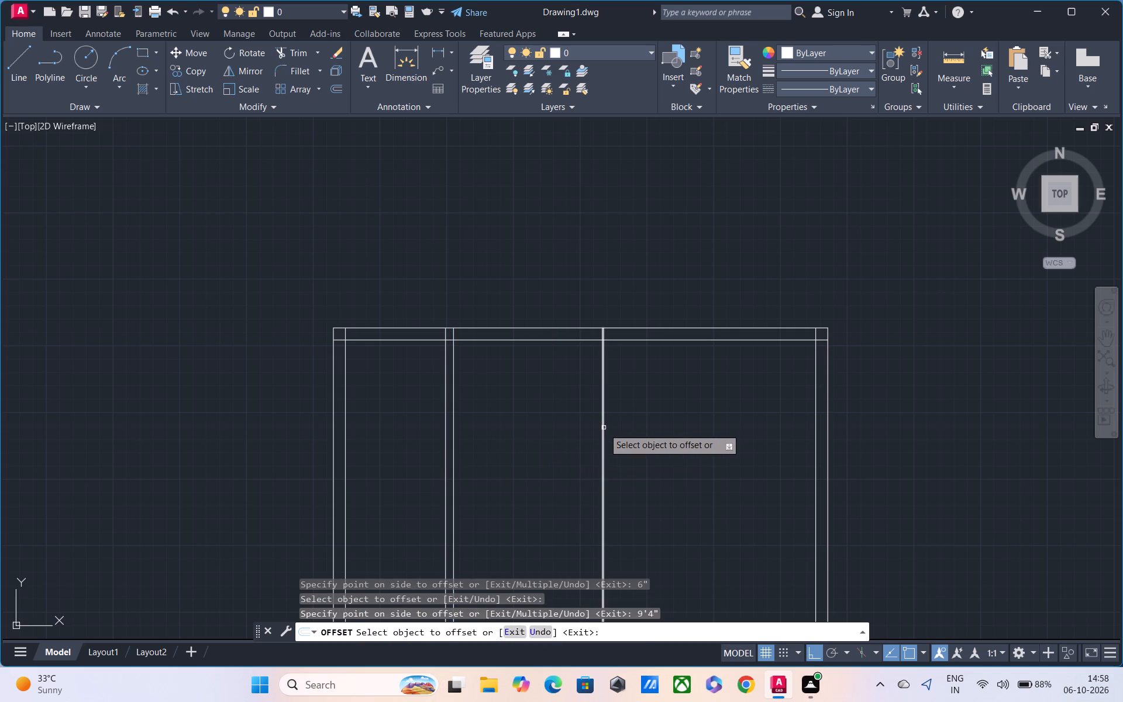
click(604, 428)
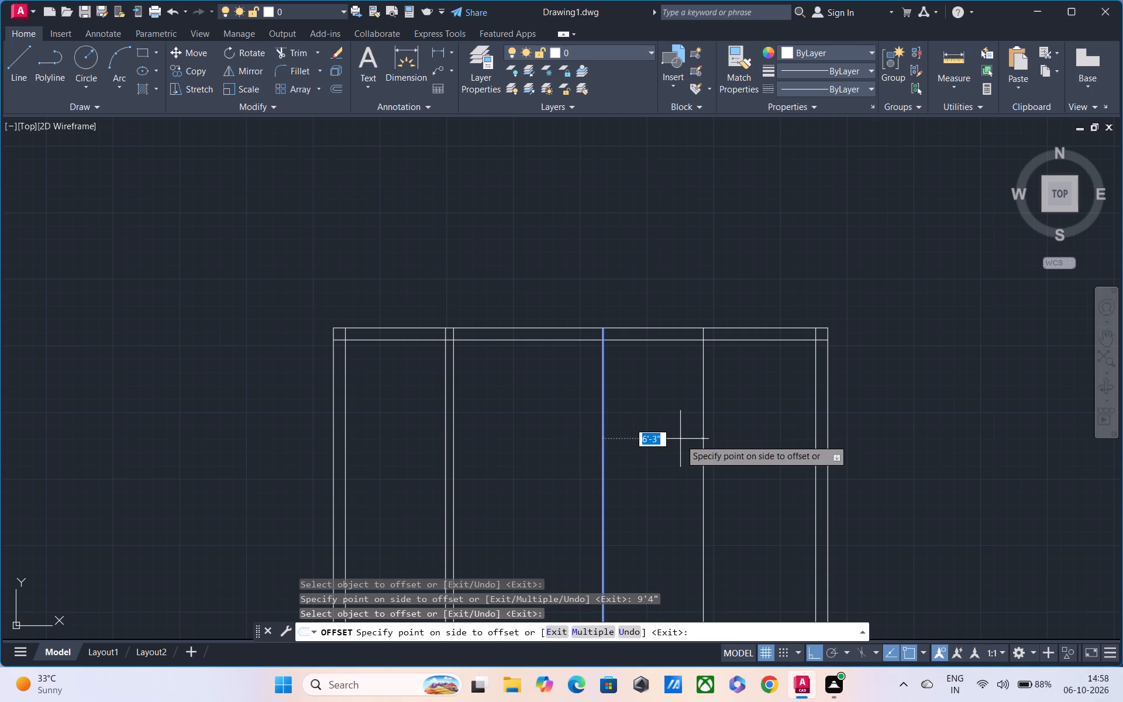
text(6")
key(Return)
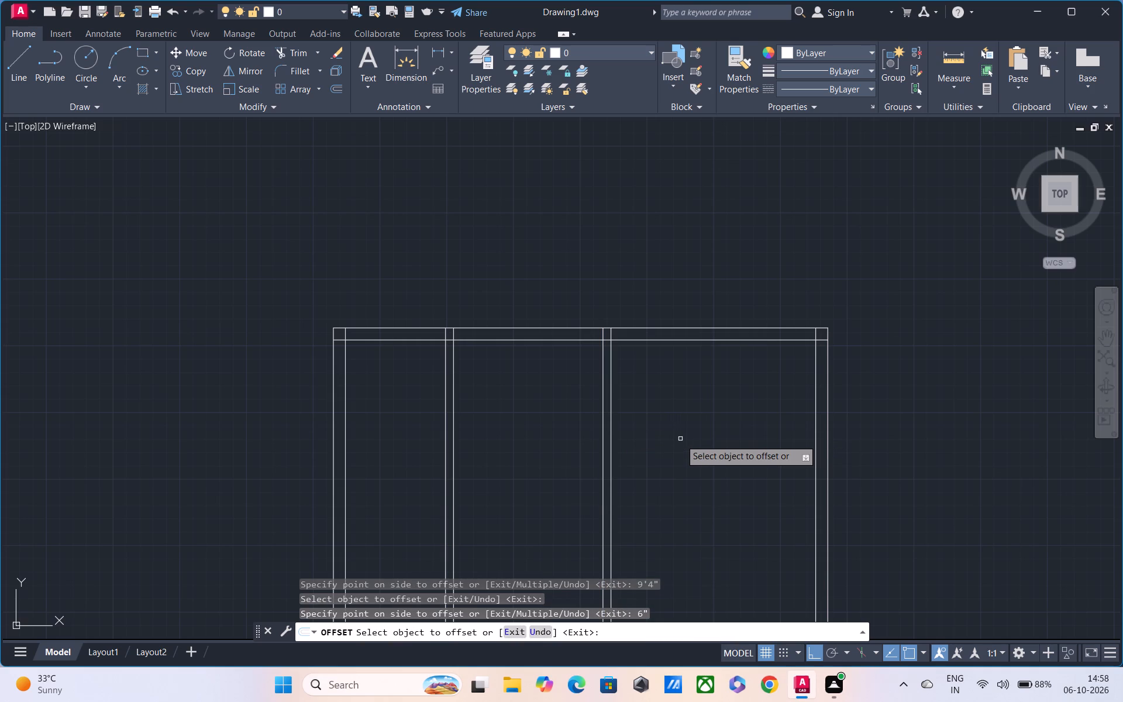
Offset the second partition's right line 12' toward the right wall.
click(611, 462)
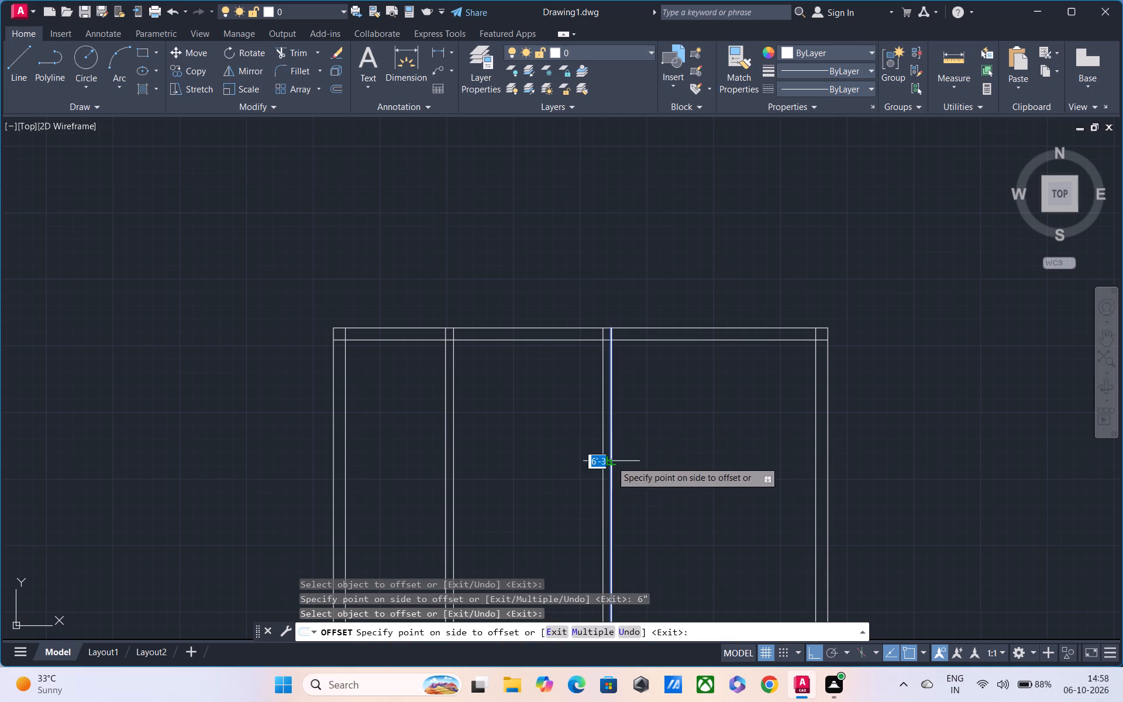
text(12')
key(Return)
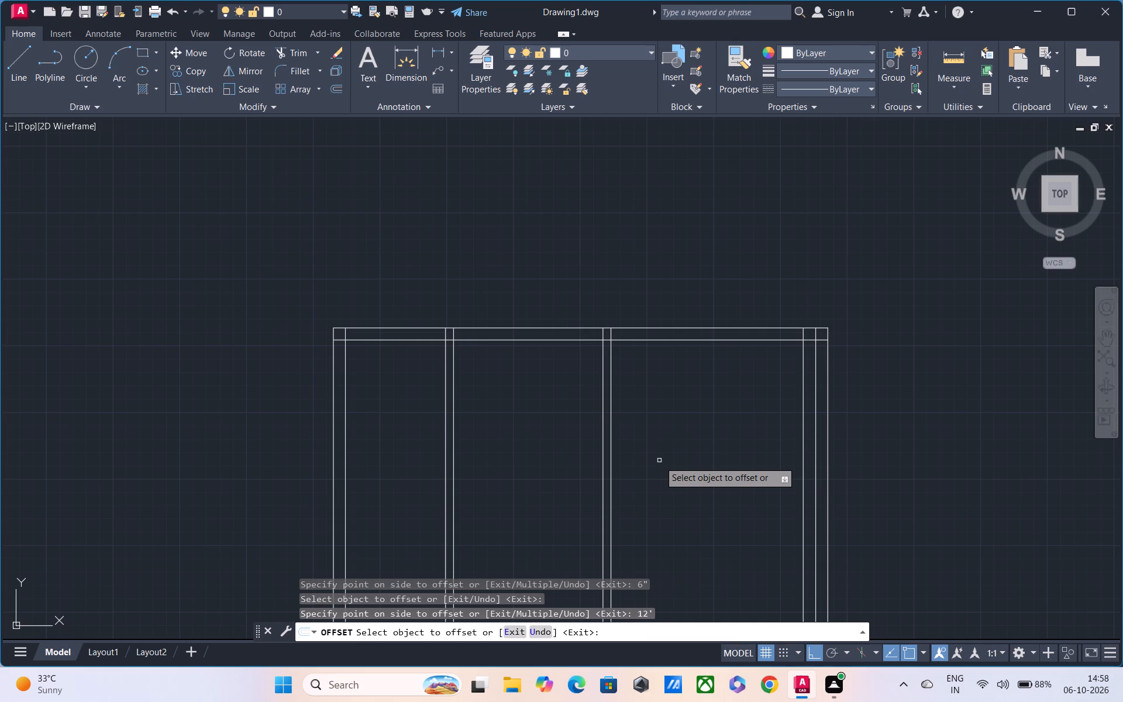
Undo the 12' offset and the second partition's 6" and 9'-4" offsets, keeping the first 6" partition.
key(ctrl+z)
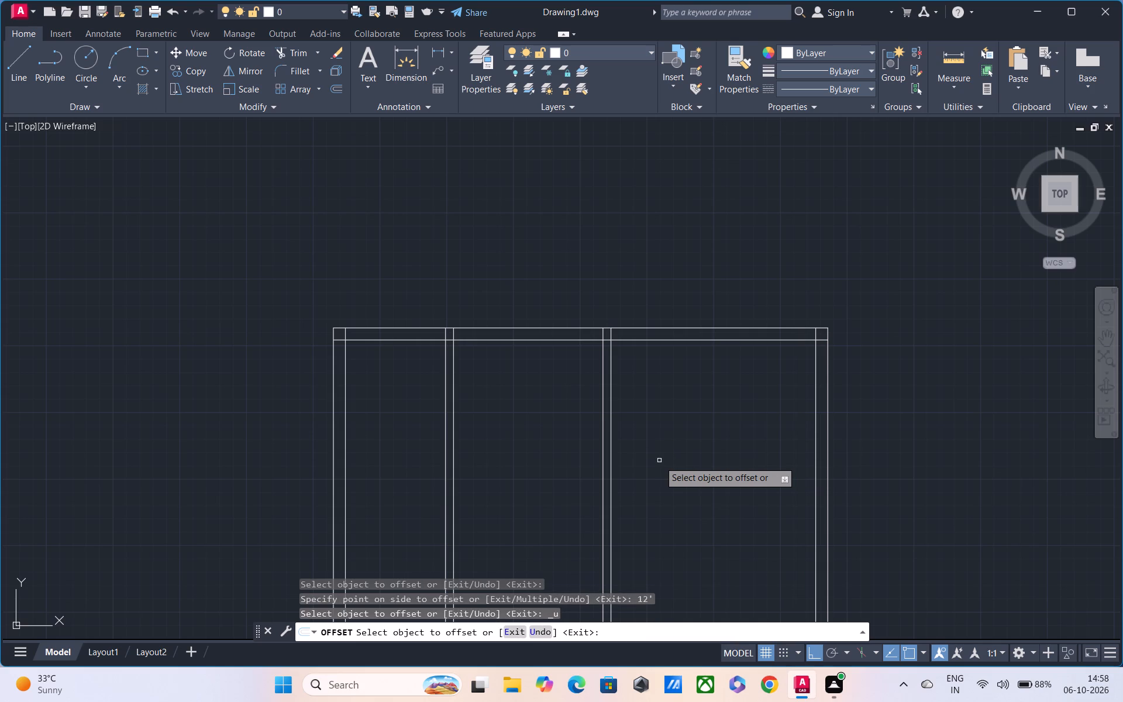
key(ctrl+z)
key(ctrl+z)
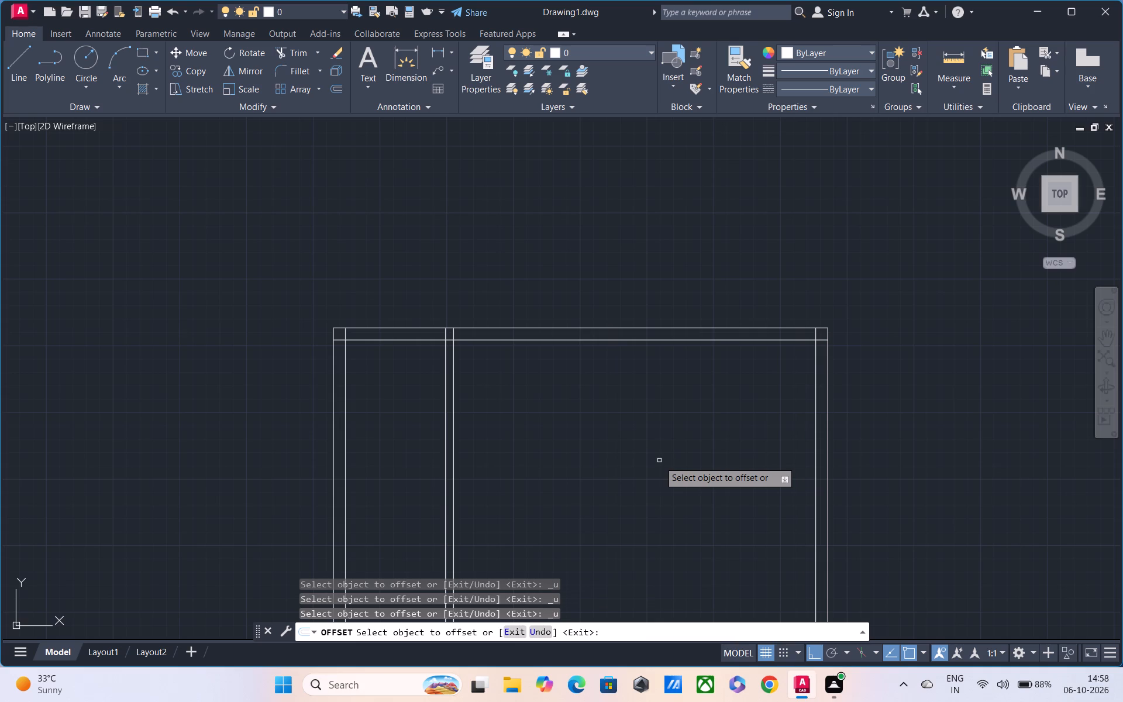
Offset the first partition's right line 9'-4" to the right, and offset the new line 6" to form a second vertical partition.
click(453, 459)
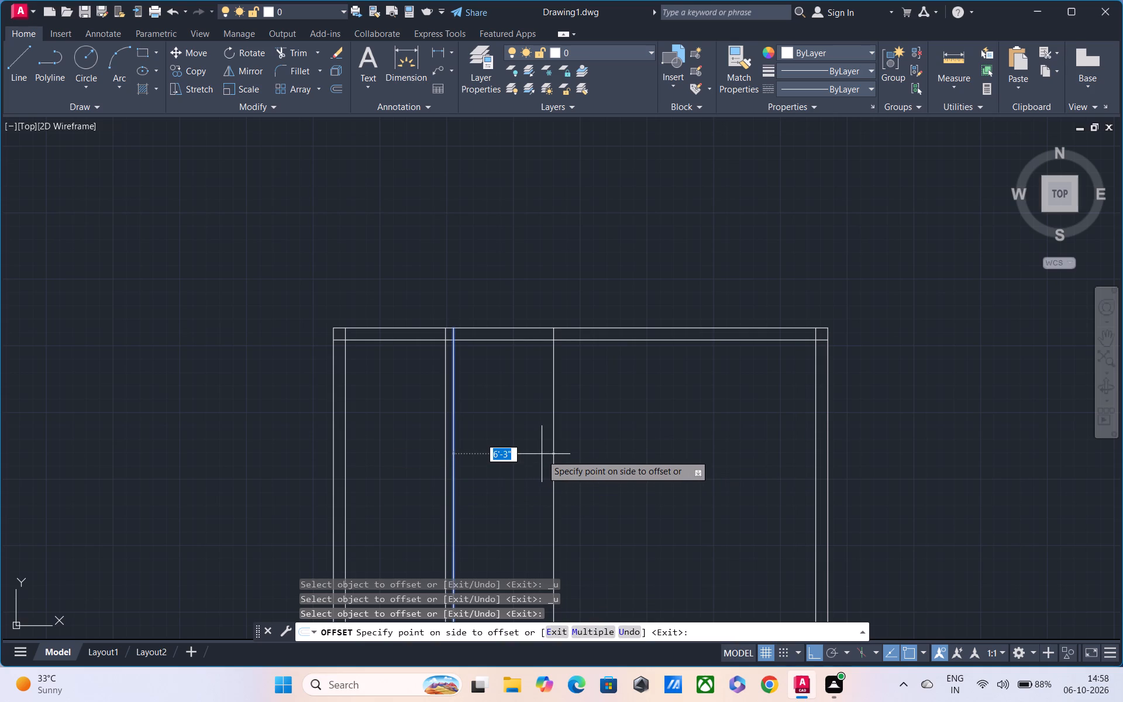
text(9'4")
key(Return)
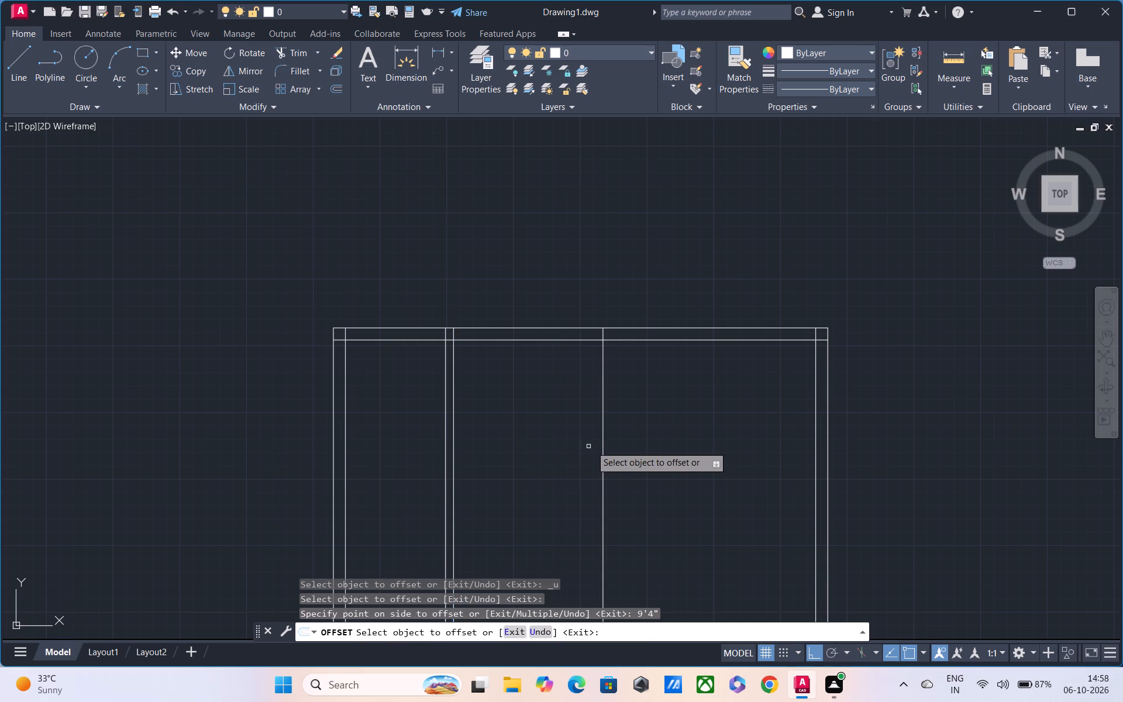
click(602, 432)
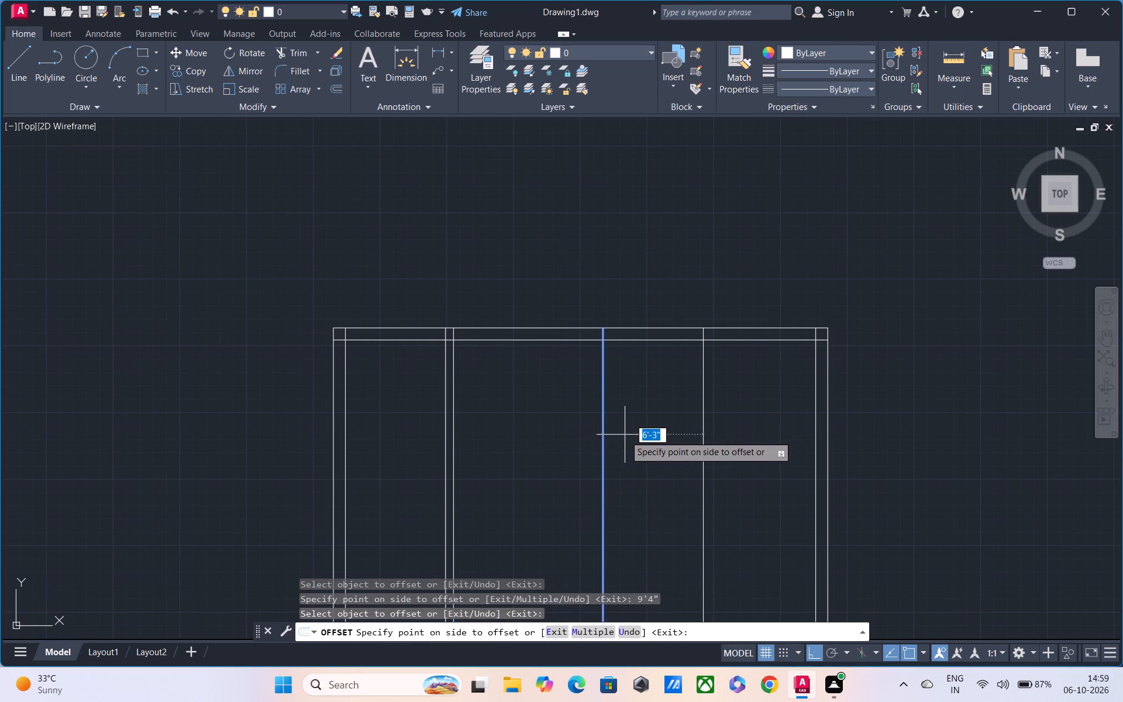
key(4)
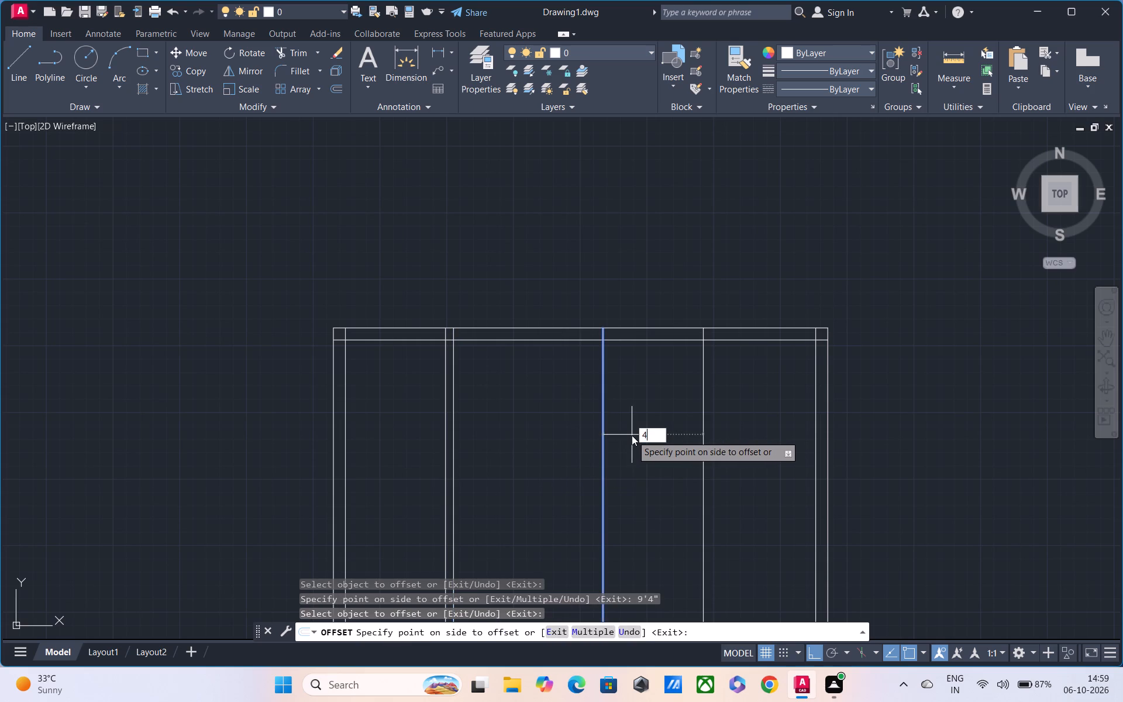
key(BackSpace)
text(6")
key(Return)
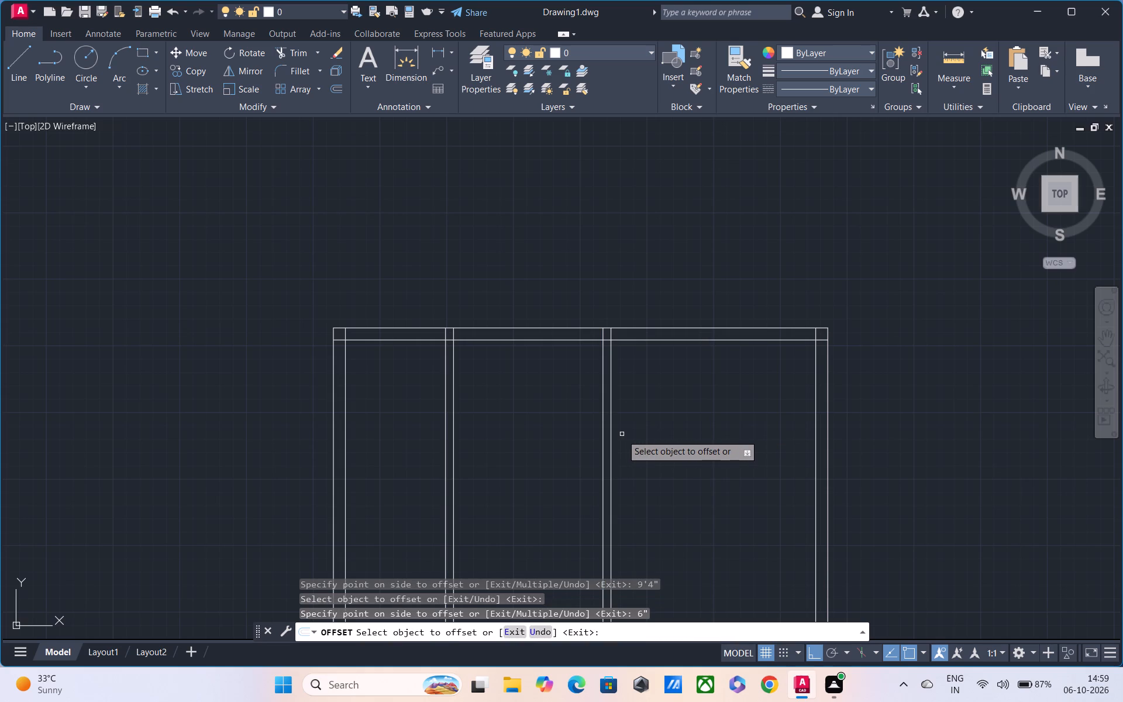
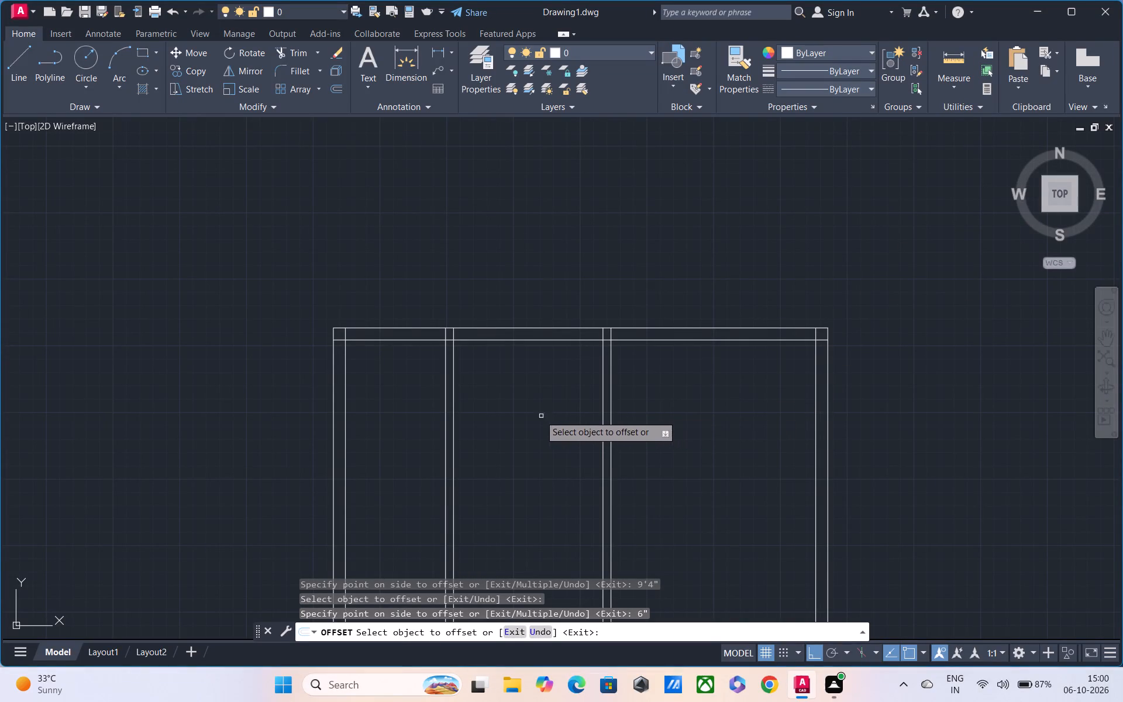
Measure the clear distance from the second partition's right line to the right wall's inner line along the top wall.
middle_drag(539, 412, 556, 360)
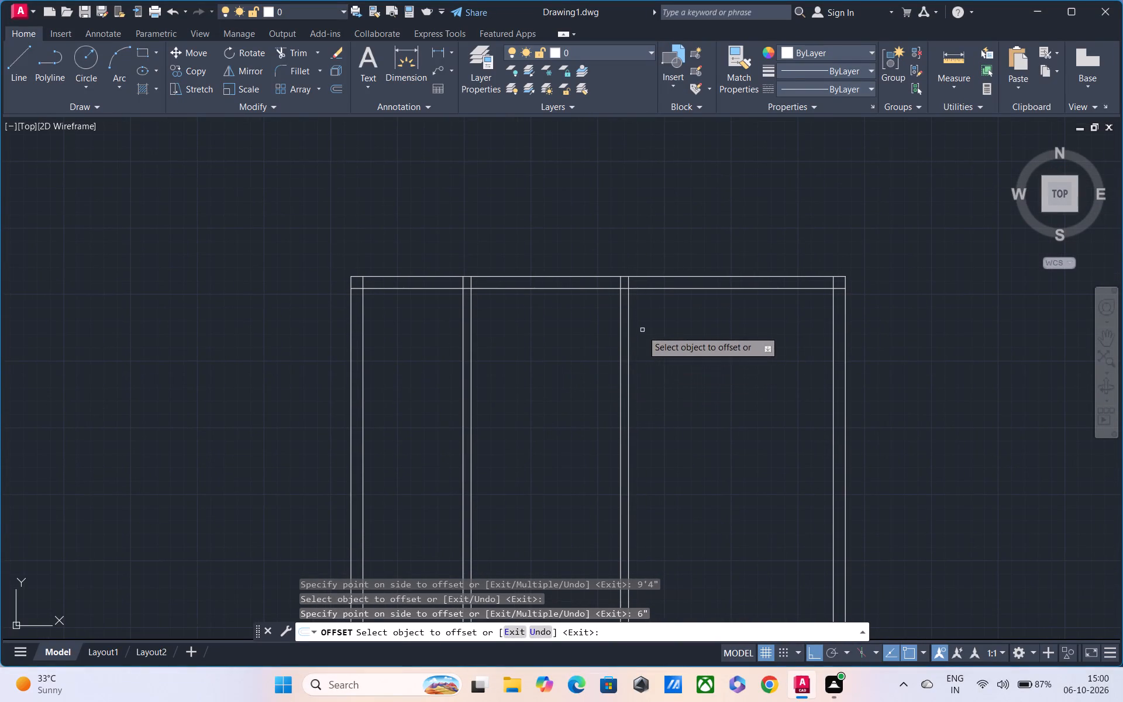
key(Escape)
click(951, 83)
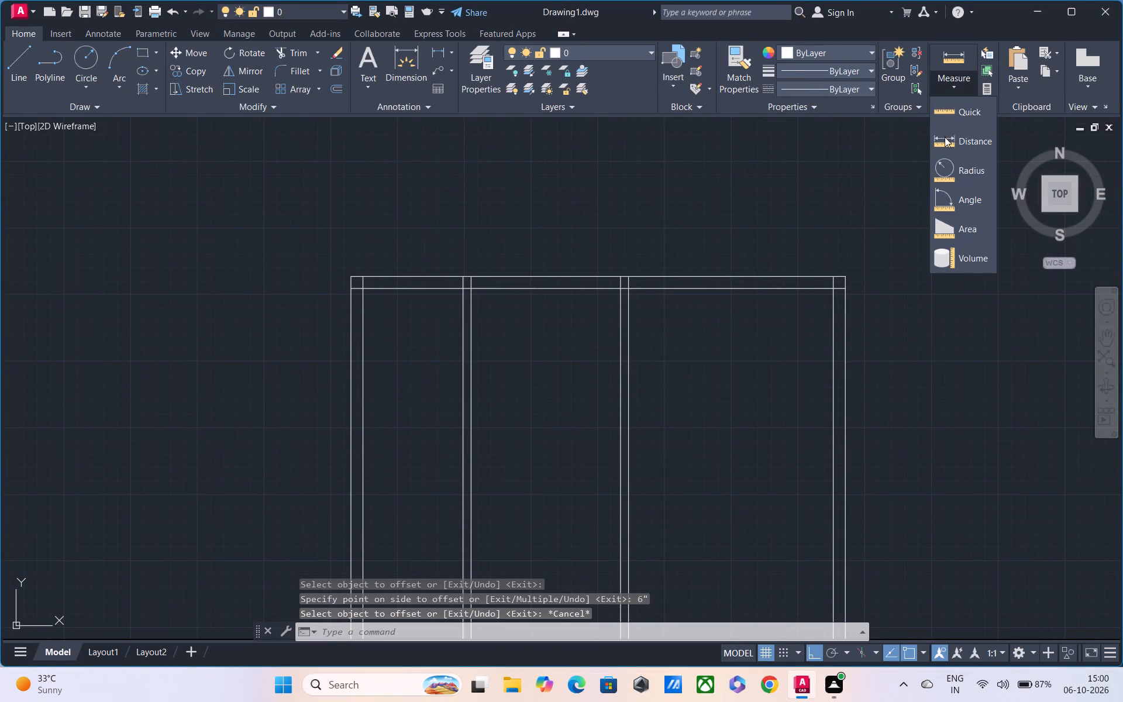
click(945, 137)
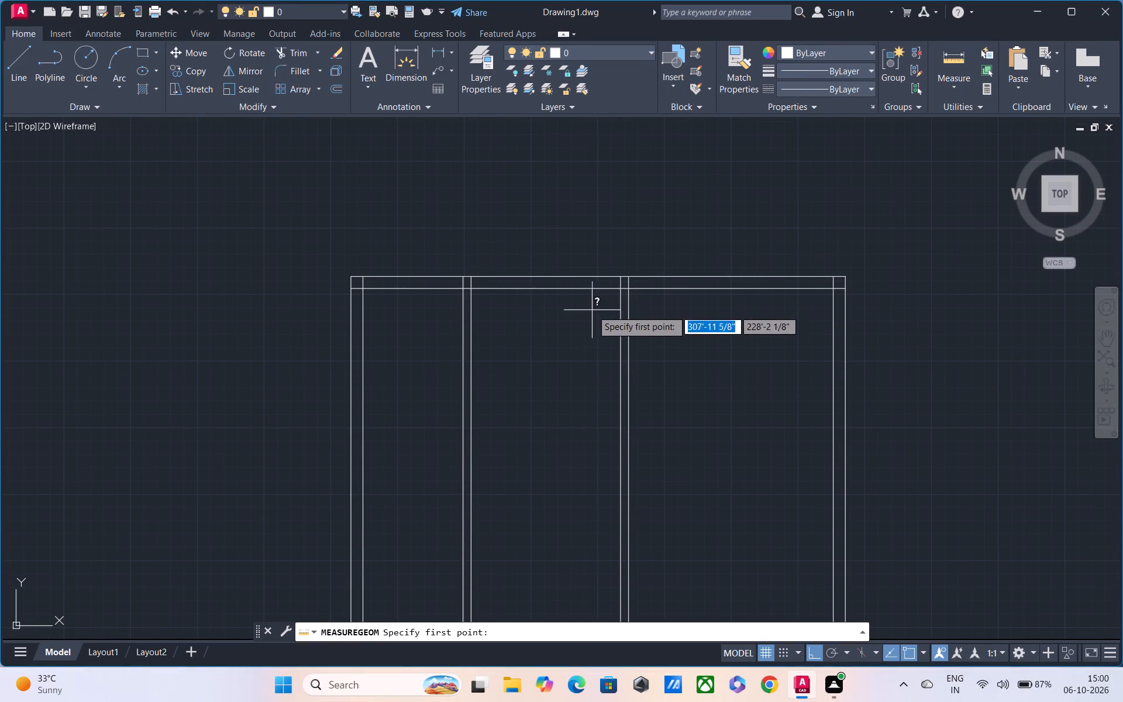
click(627, 288)
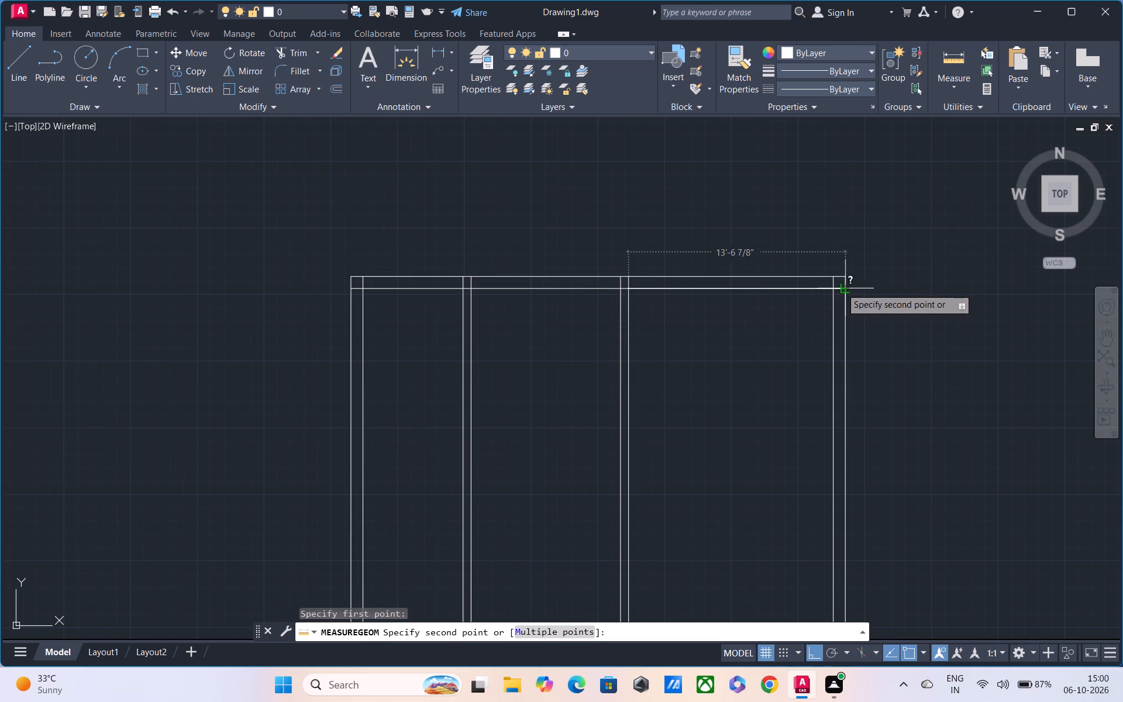
scroll(829, 285, up, 2)
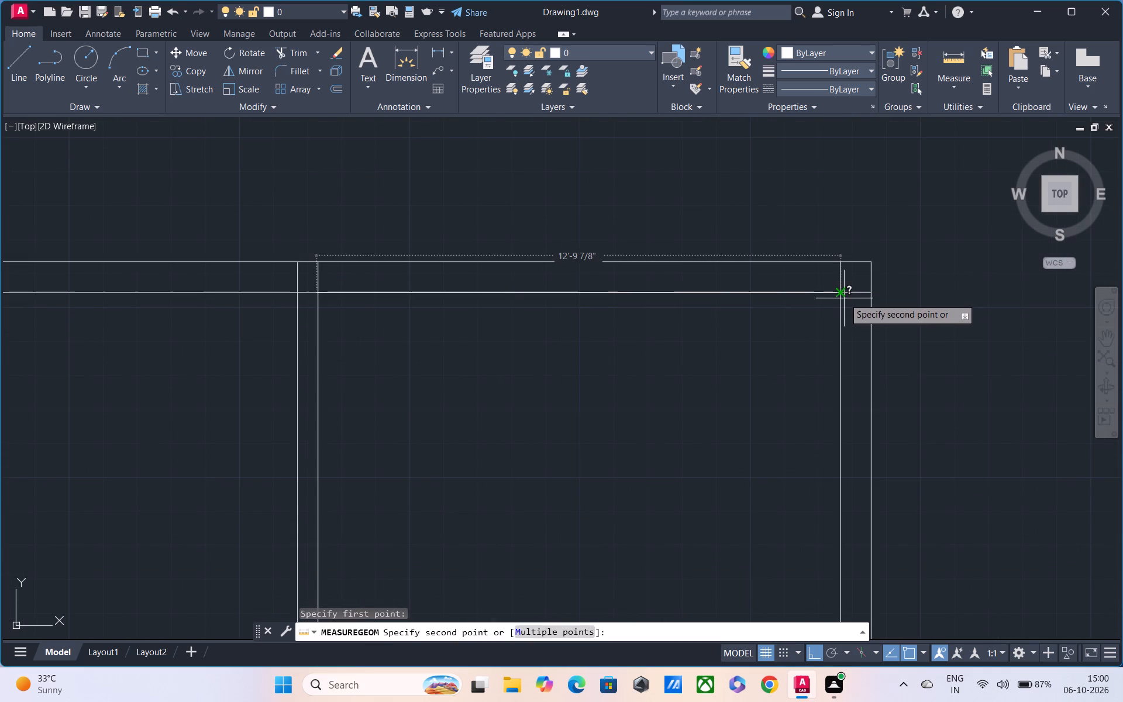
scroll(844, 294, down, 1)
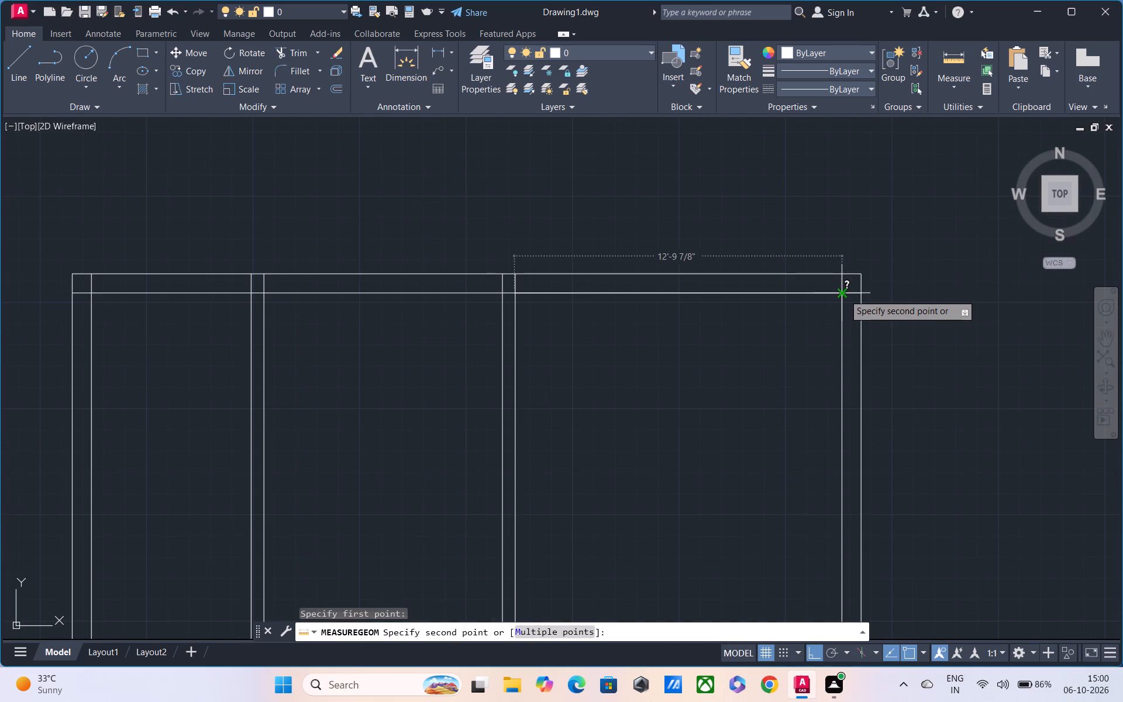
key(Escape)
Erase the four lines of both vertical partitions, leaving only the outer walls.
middle_drag(653, 313, 662, 232)
scroll(662, 233, down, 3)
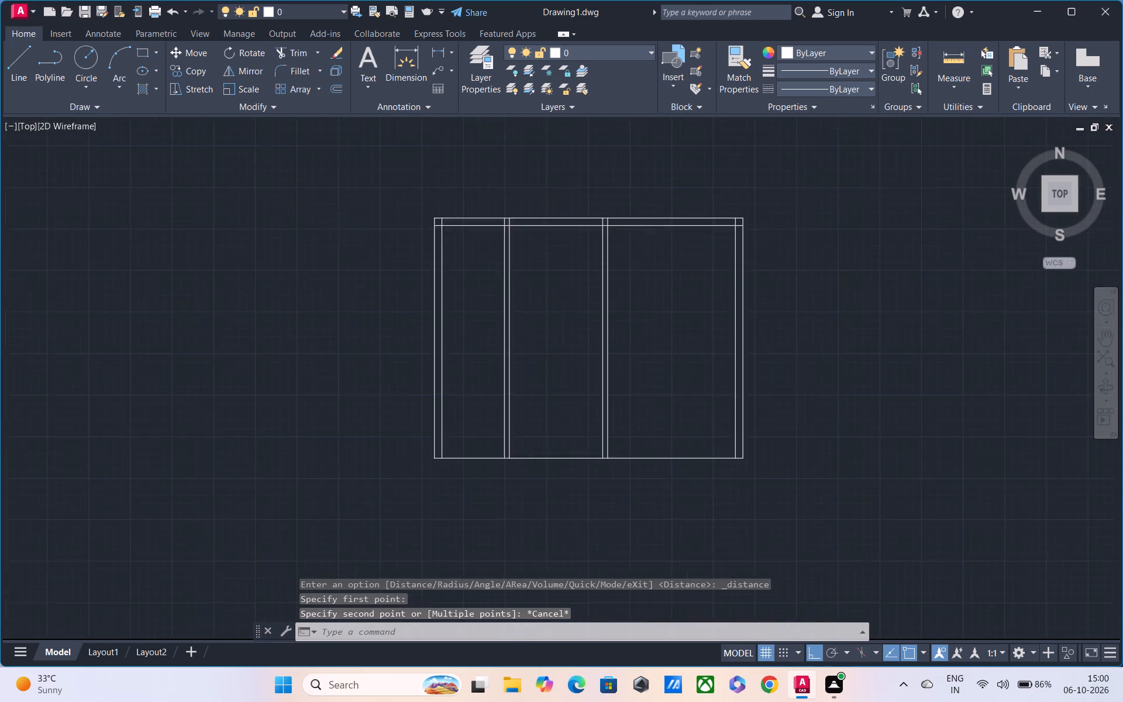
middle_drag(640, 292, 564, 357)
key(Escape)
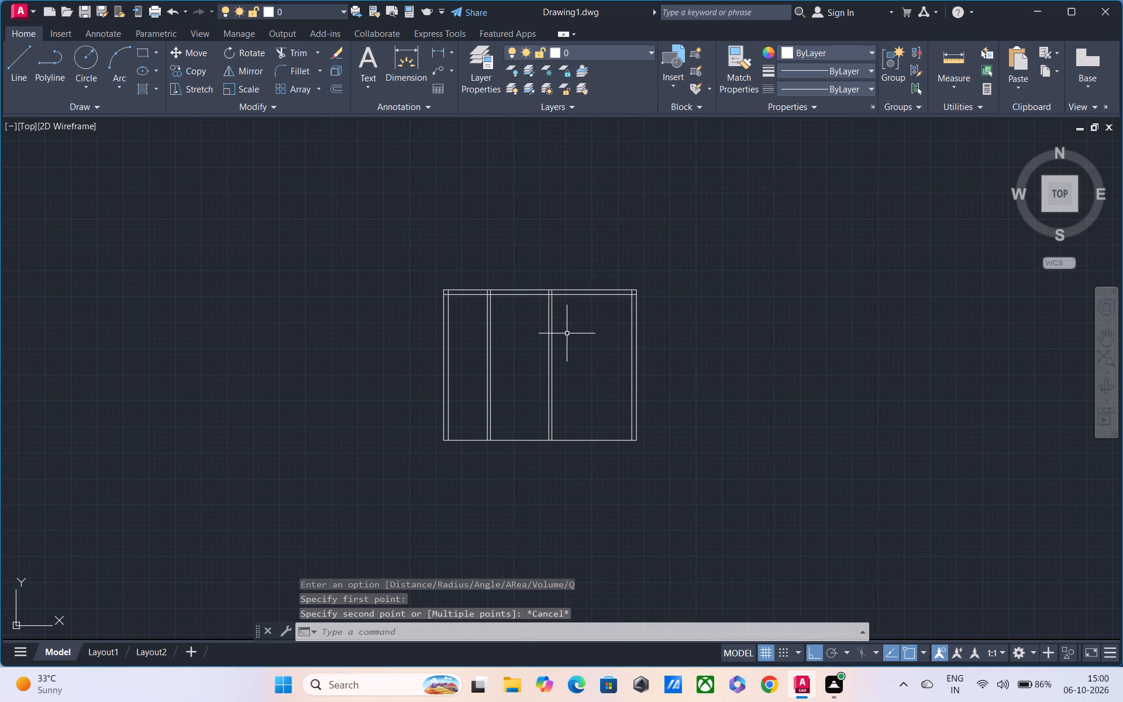
drag(573, 327, 457, 393)
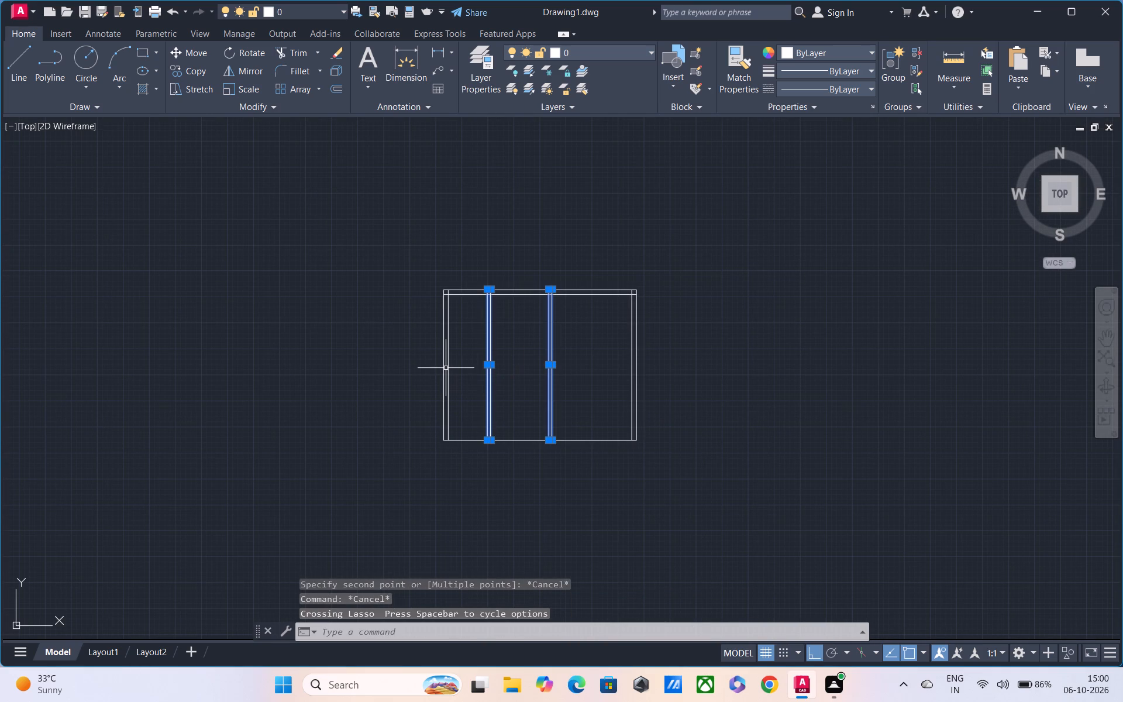
key(Delete)
Offset the right wall's inner line 12' to the left, and offset the new line 4.5" left to form a vertical partition.
scroll(468, 400, up, 2)
middle_drag(500, 402, 338, 486)
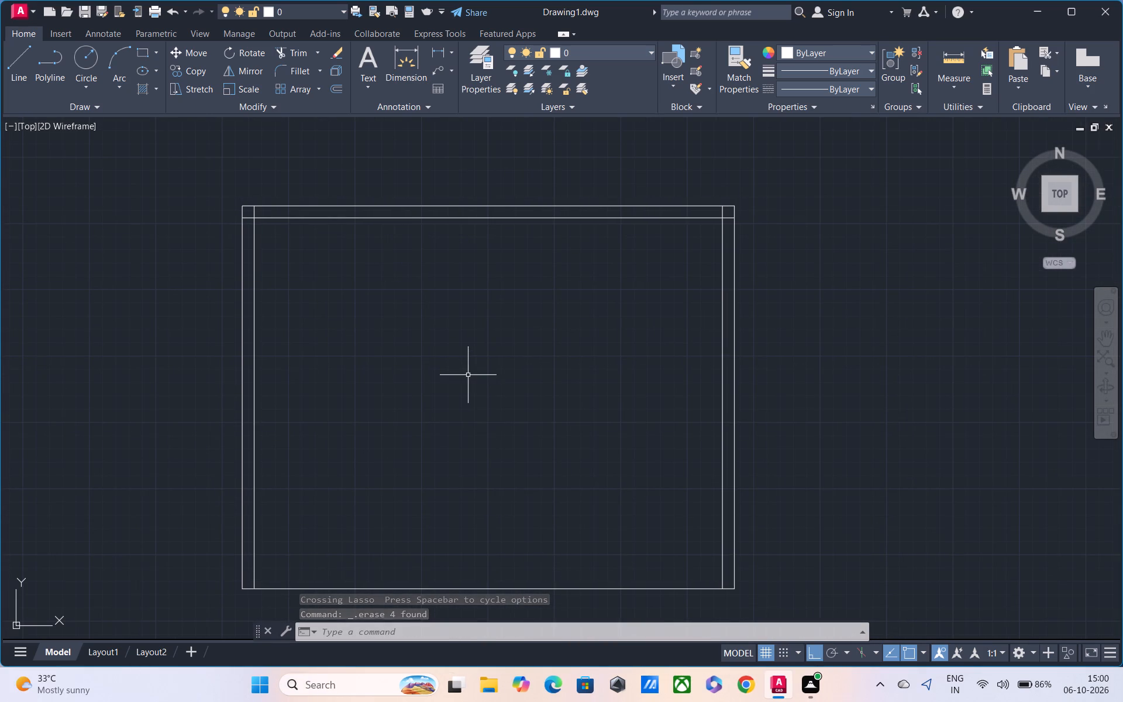
text(o)
key(space)
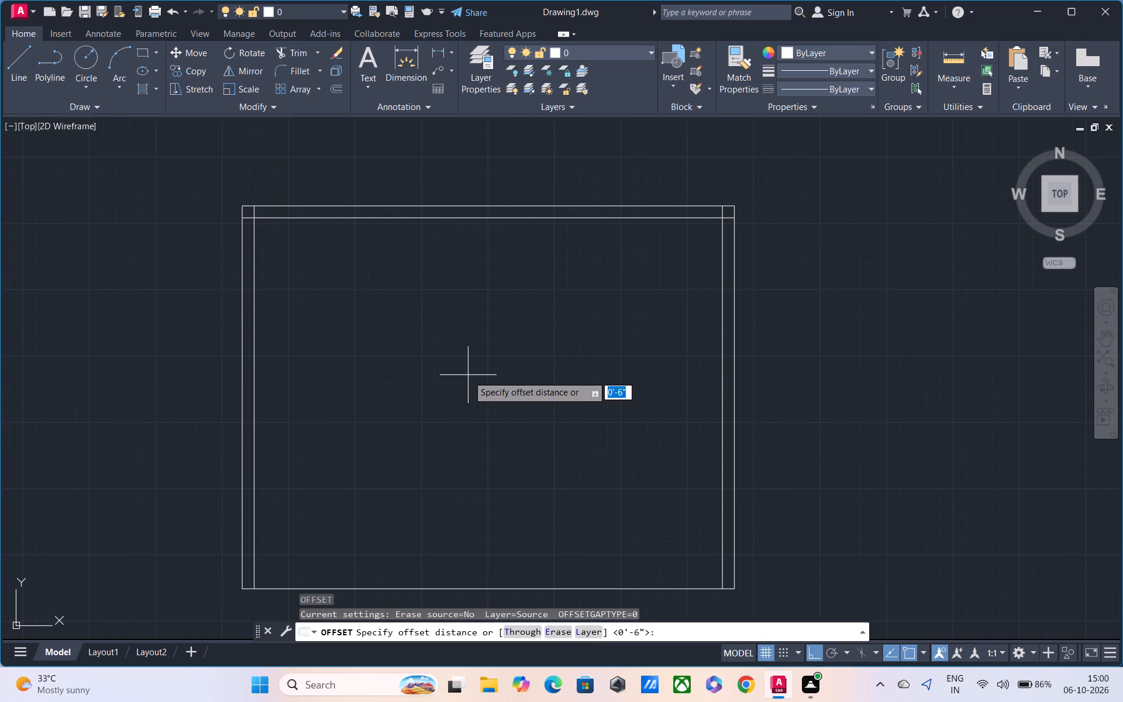
text(12')
key(space)
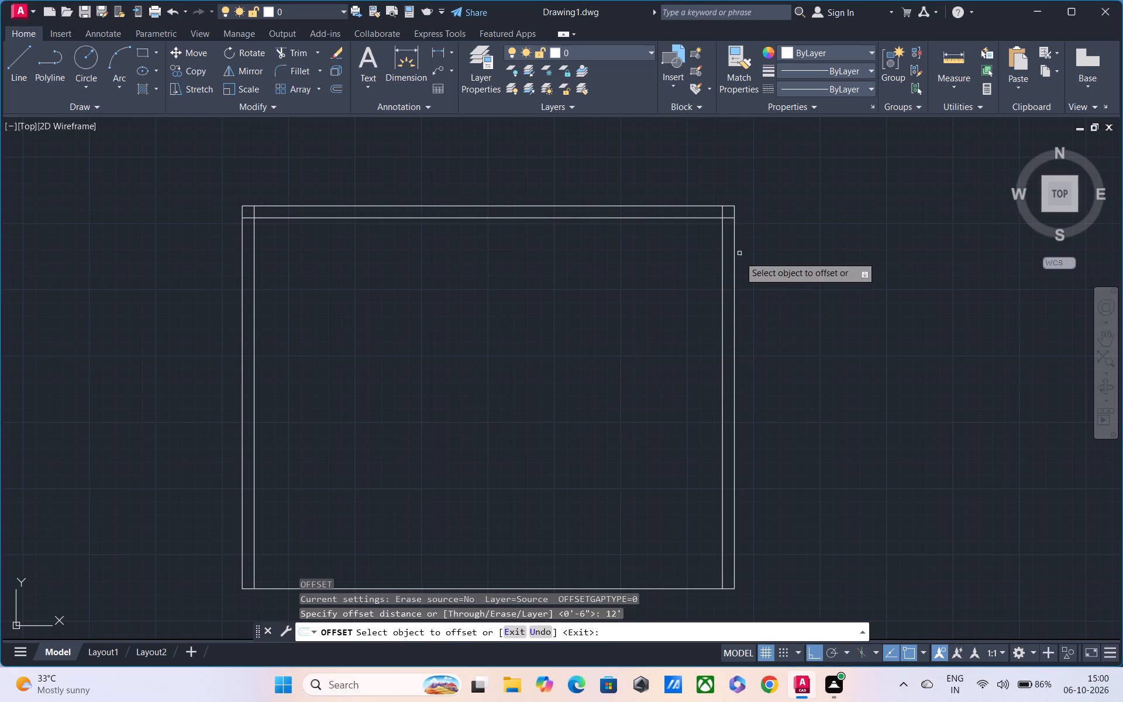
click(723, 281)
click(666, 331)
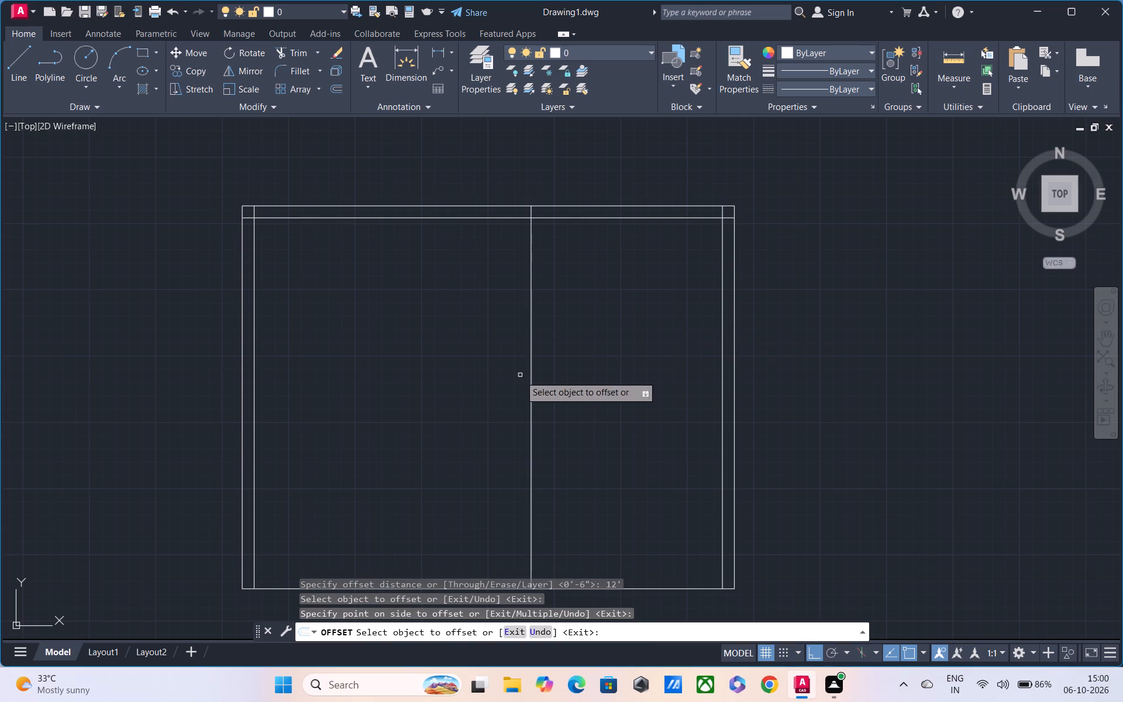
click(532, 359)
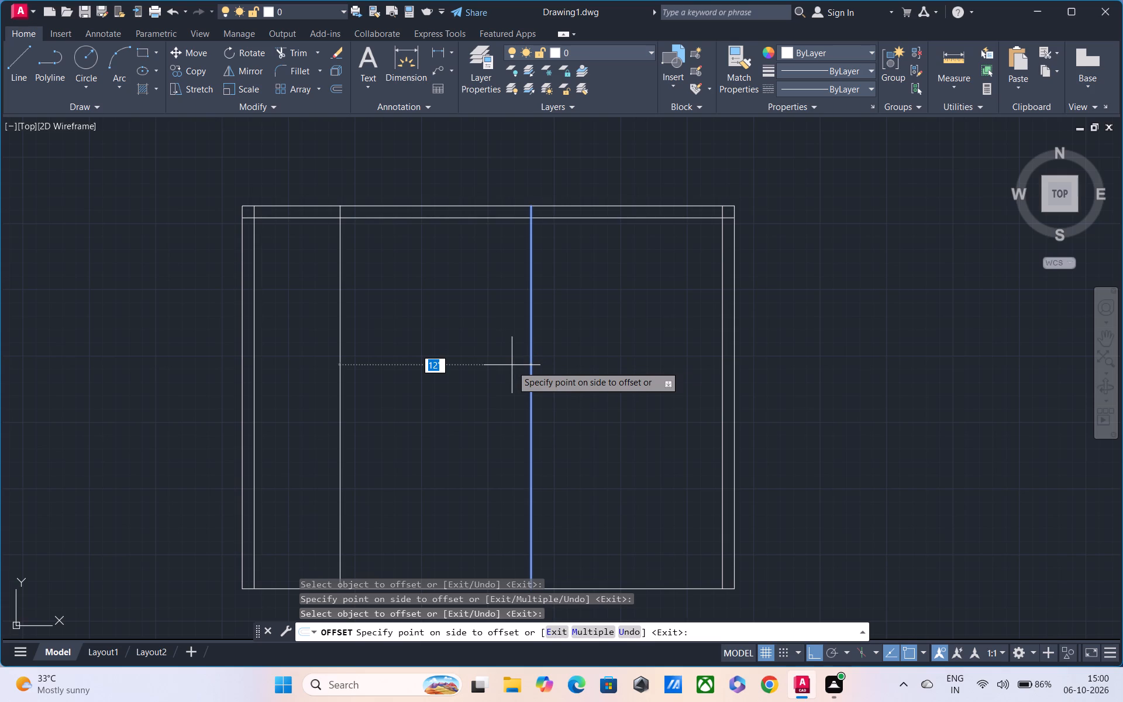
text(4.5")
key(Return)
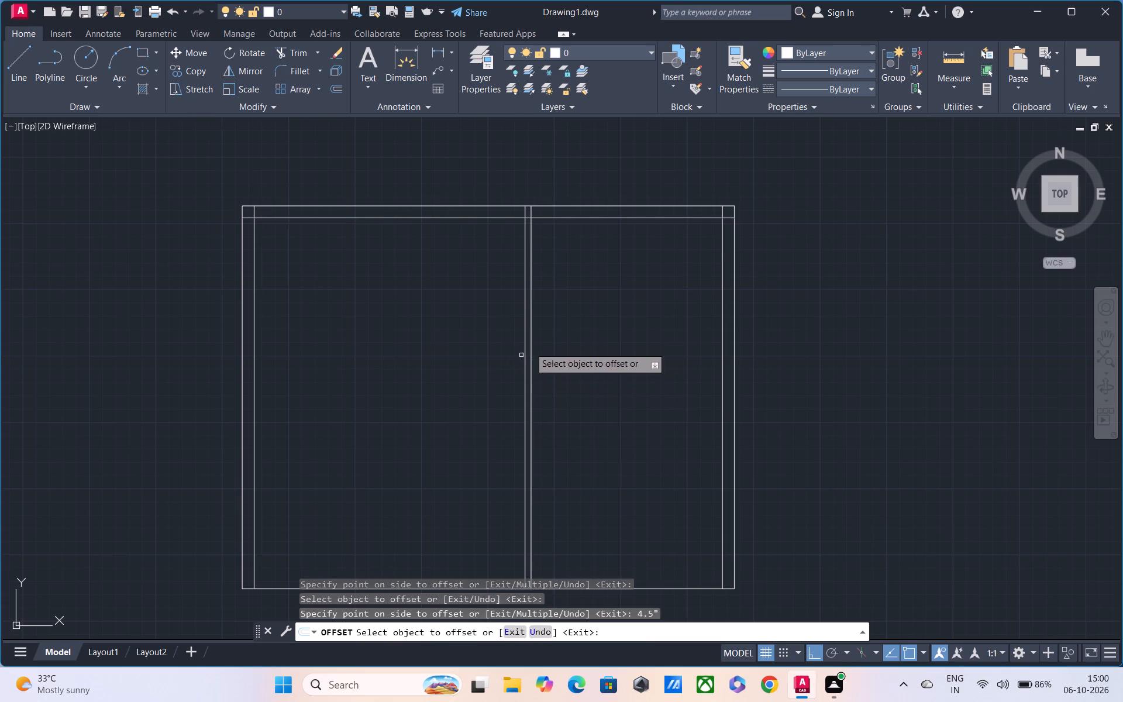
Offset that partition's left line 9'4" to the left, and offset the new line 4.5" left to form a second vertical partition.
click(524, 343)
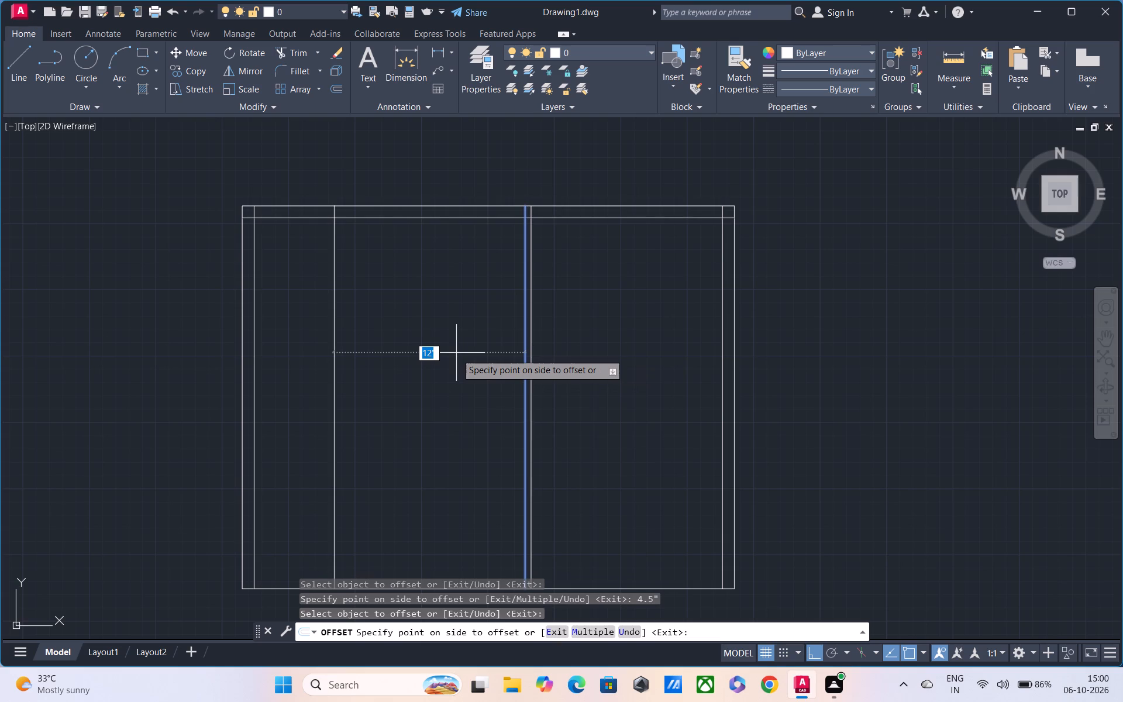
text(9'4)
key(shift+quotedbl)
key(Return)
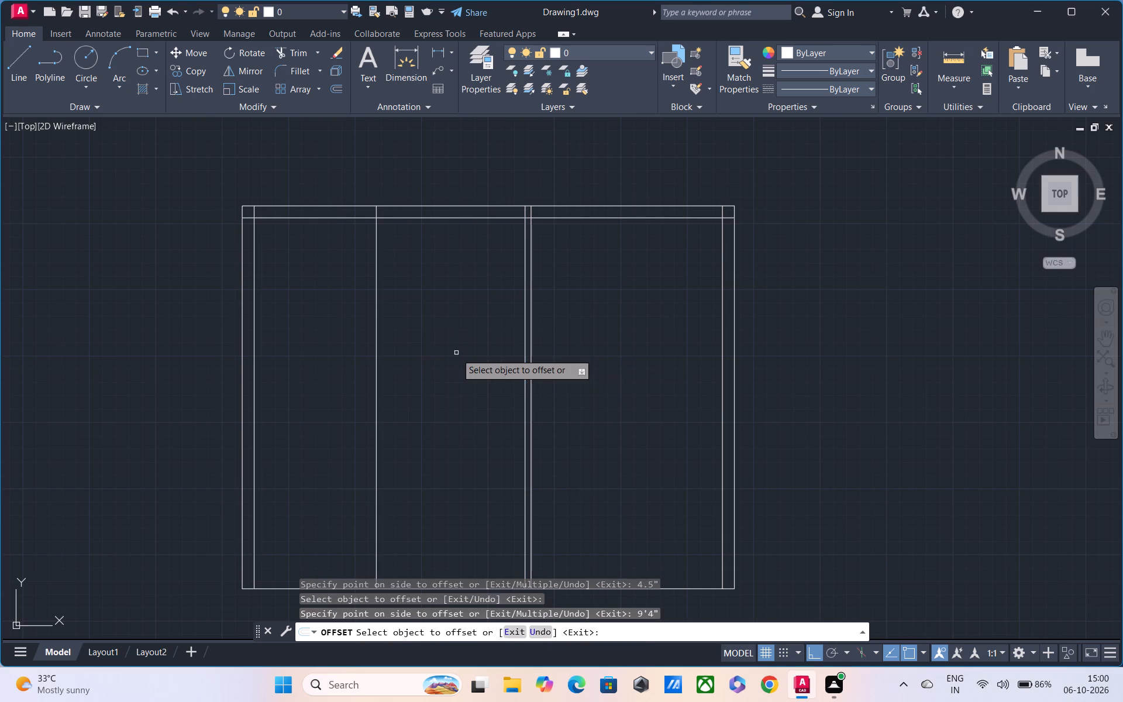
click(376, 371)
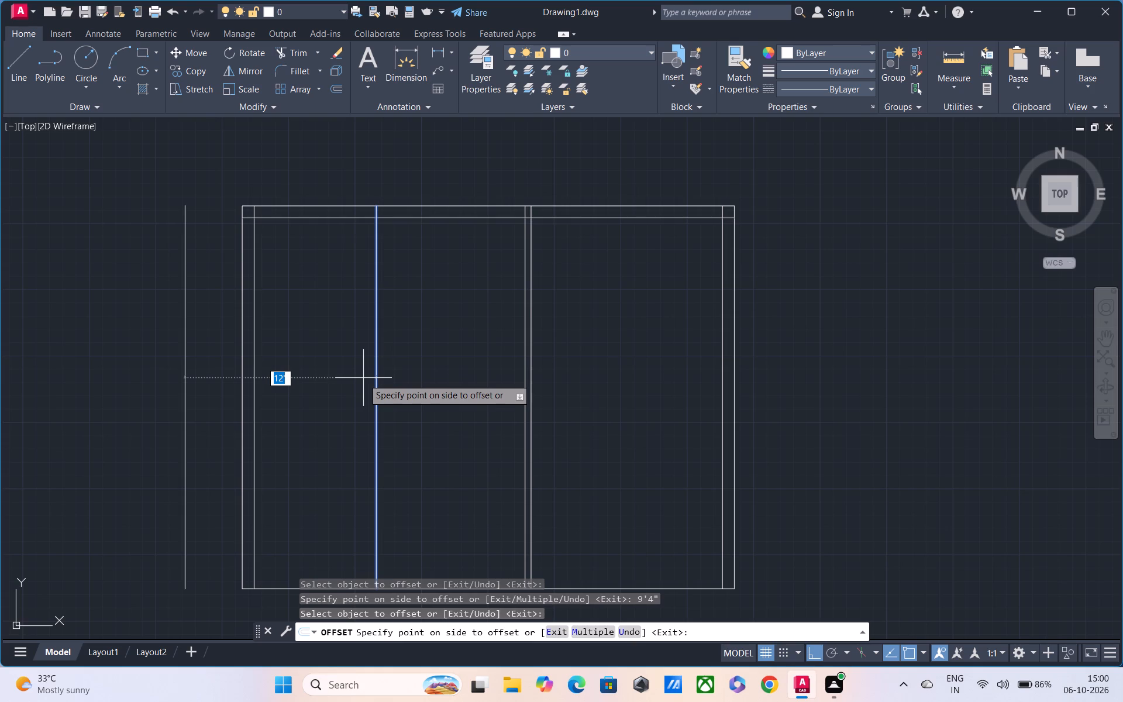
text(4.5")
key(Return)
middle_drag(354, 317, 302, 395)
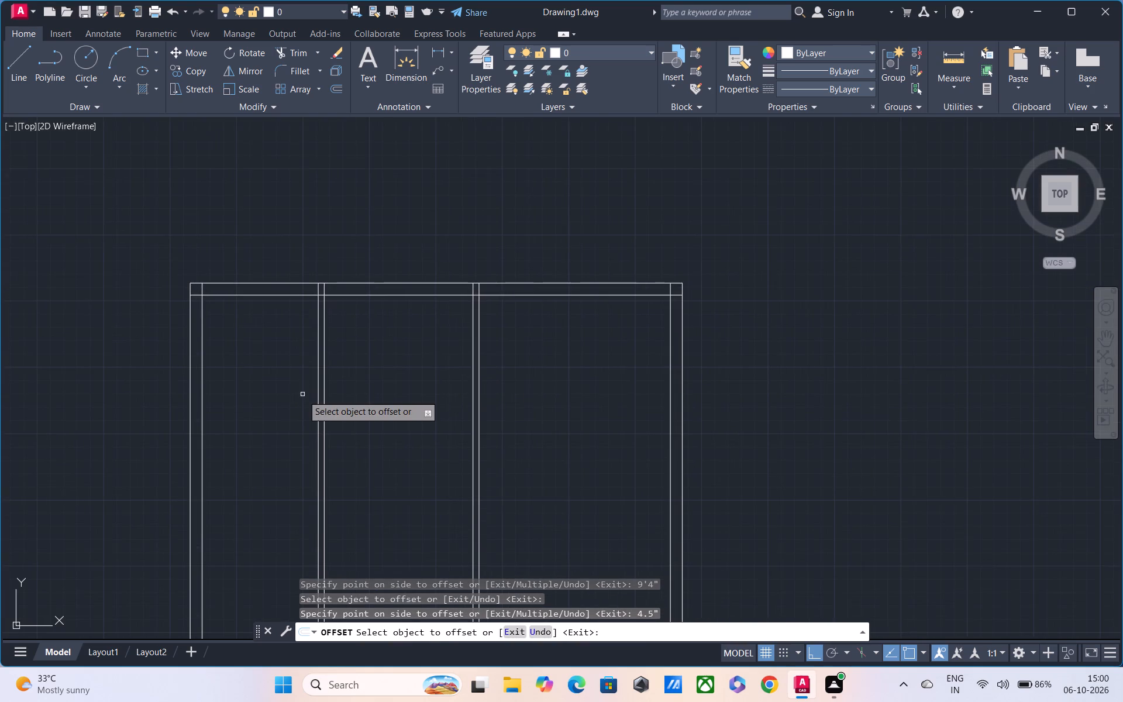
scroll(302, 395, down, 1)
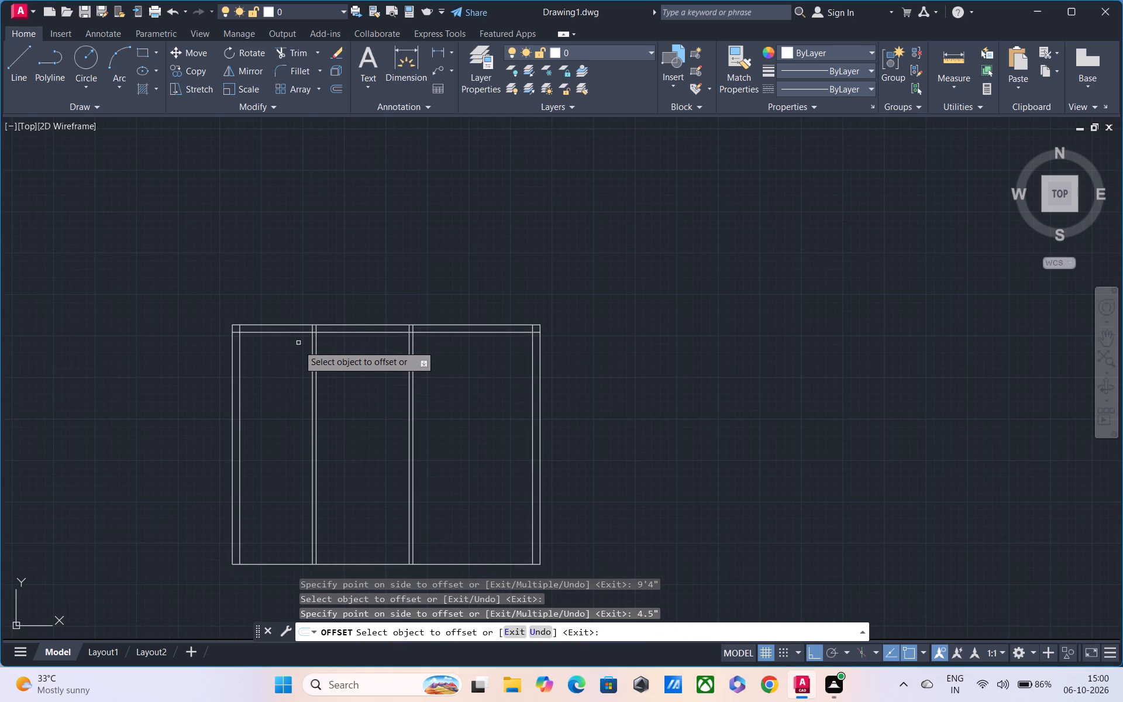
key(Escape)
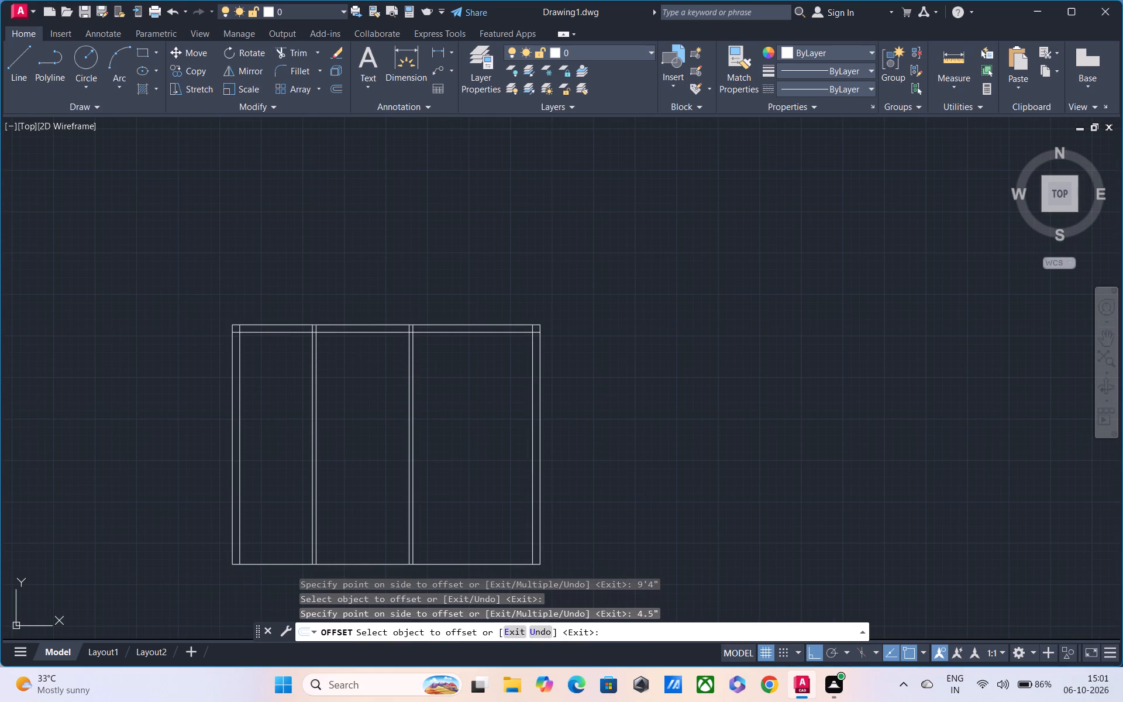
Trim the left partition's lines inside the top wall and the top wall's inner line between them to open the junction.
scroll(309, 335, up, 3)
text(tr)
key(space)
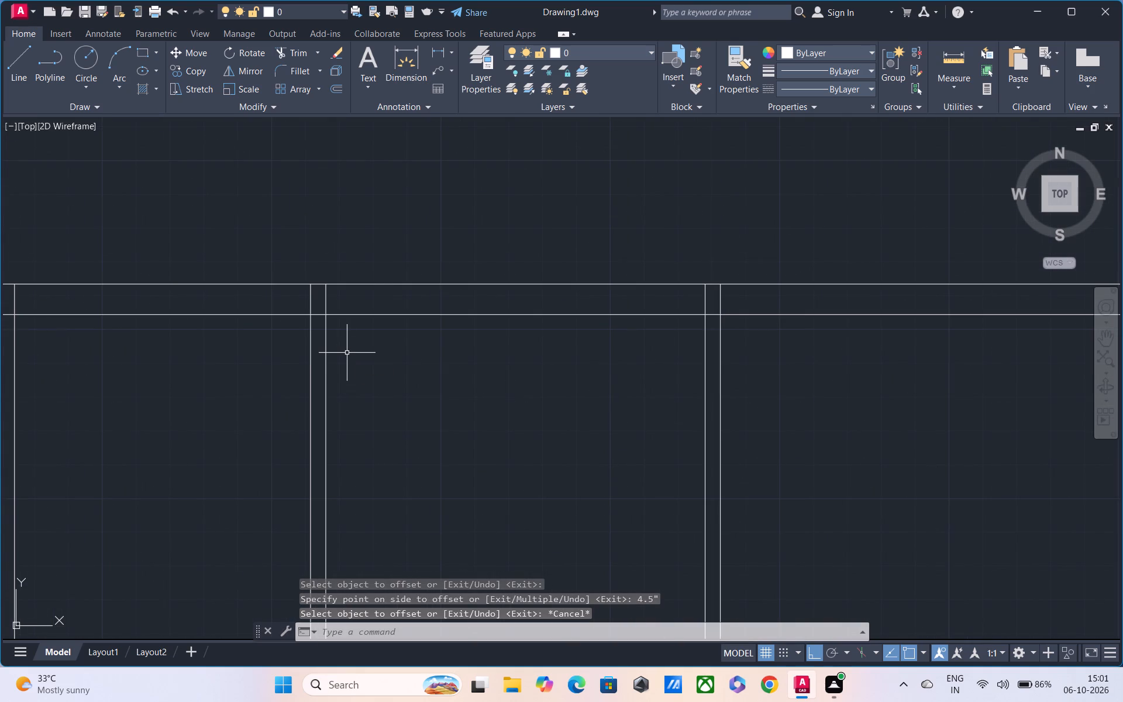
key(space)
scroll(429, 332, up, 1)
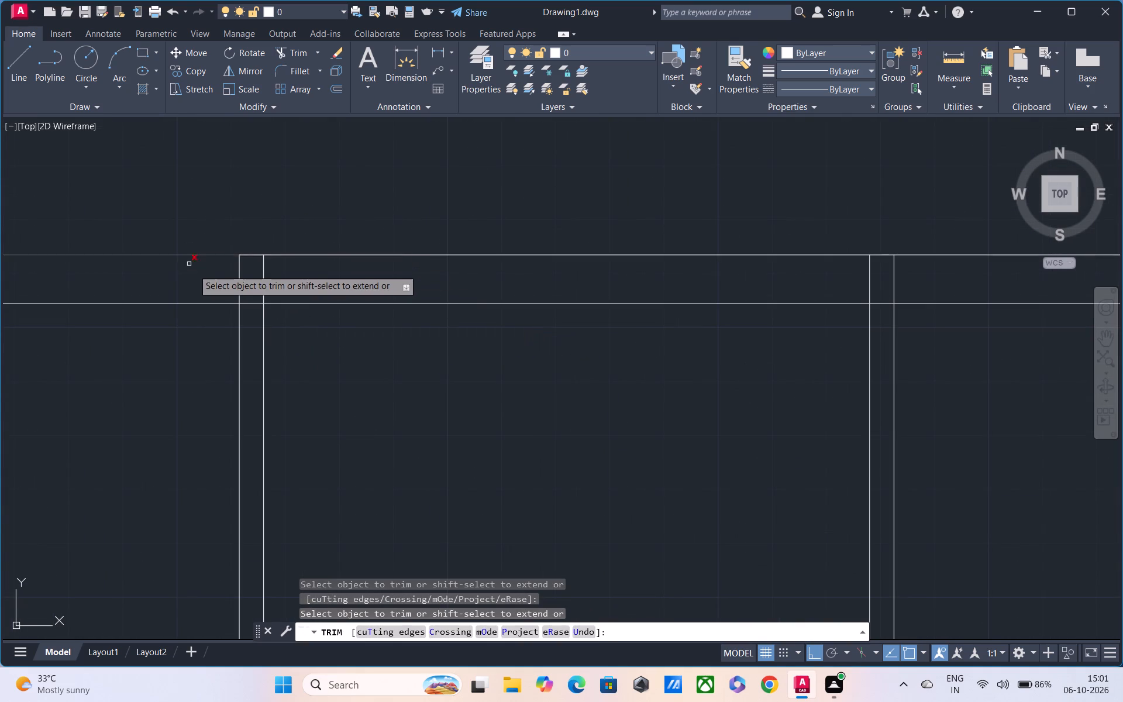
drag(193, 269, 285, 270)
drag(258, 283, 254, 299)
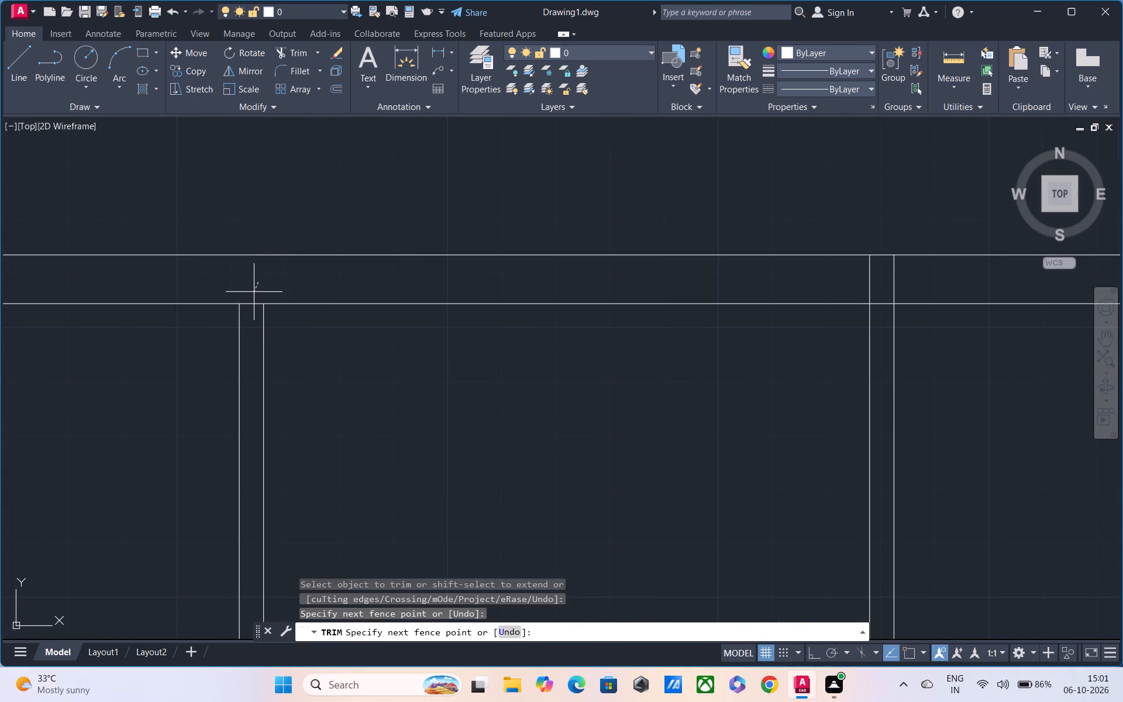
drag(254, 299, 252, 318)
scroll(256, 312, down, 3)
middle_drag(479, 360, 422, 413)
scroll(415, 387, up, 4)
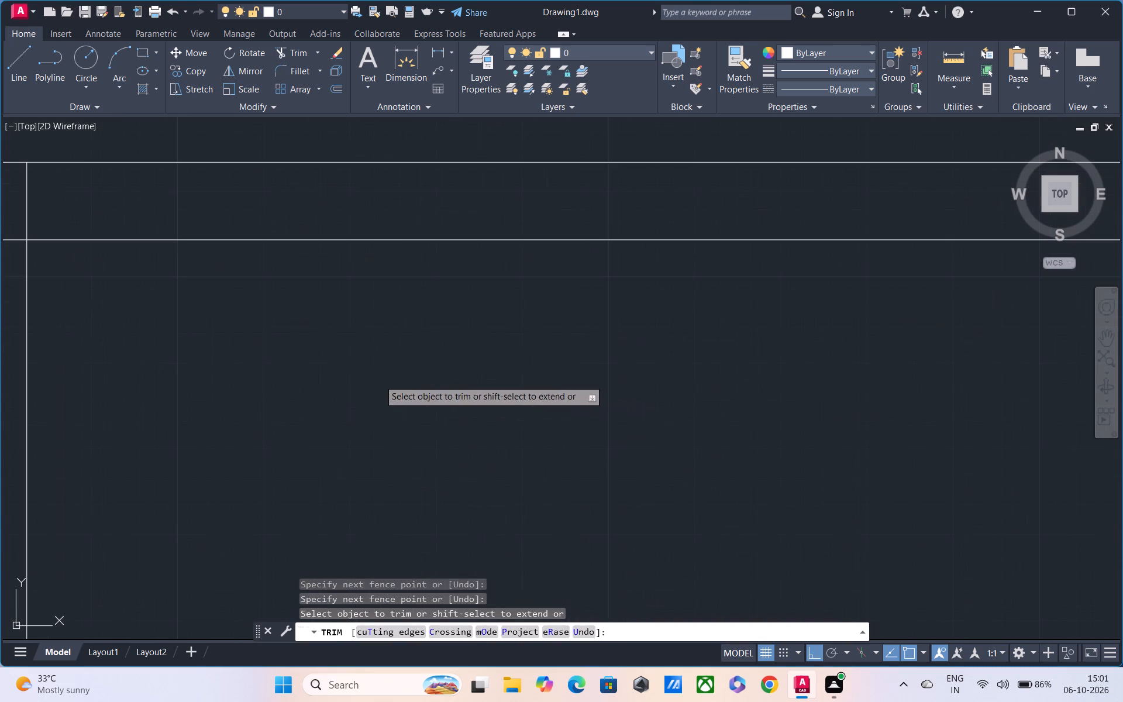
scroll(177, 279, down, 3)
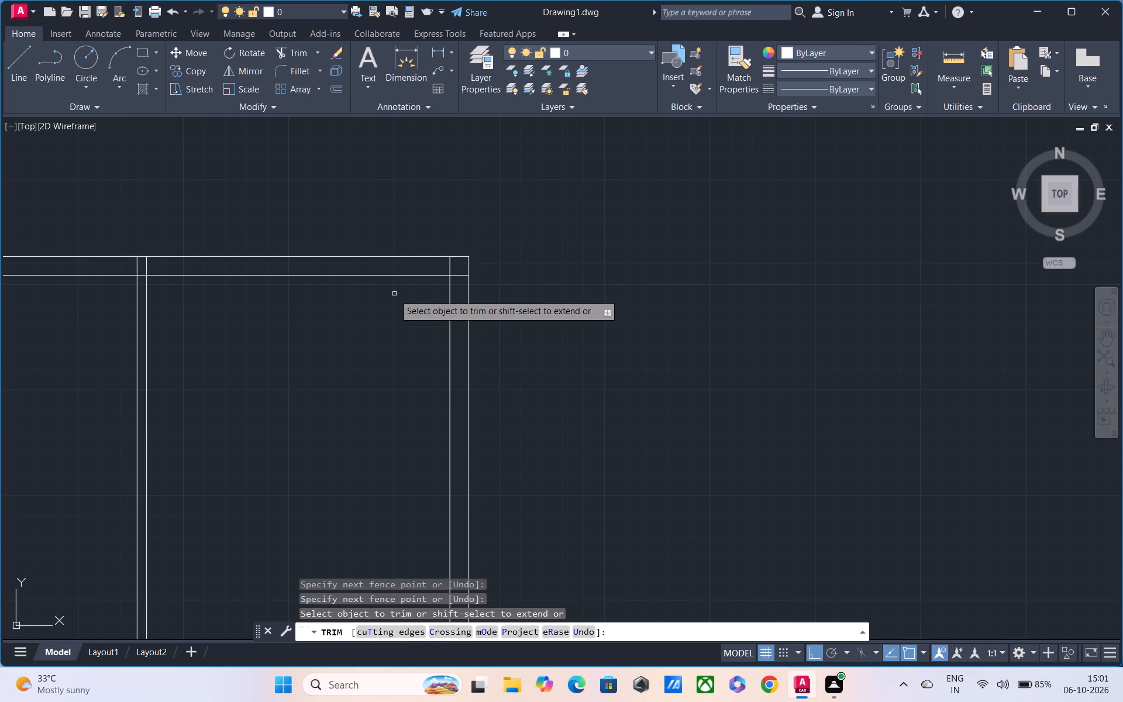
scroll(394, 294, down, 2)
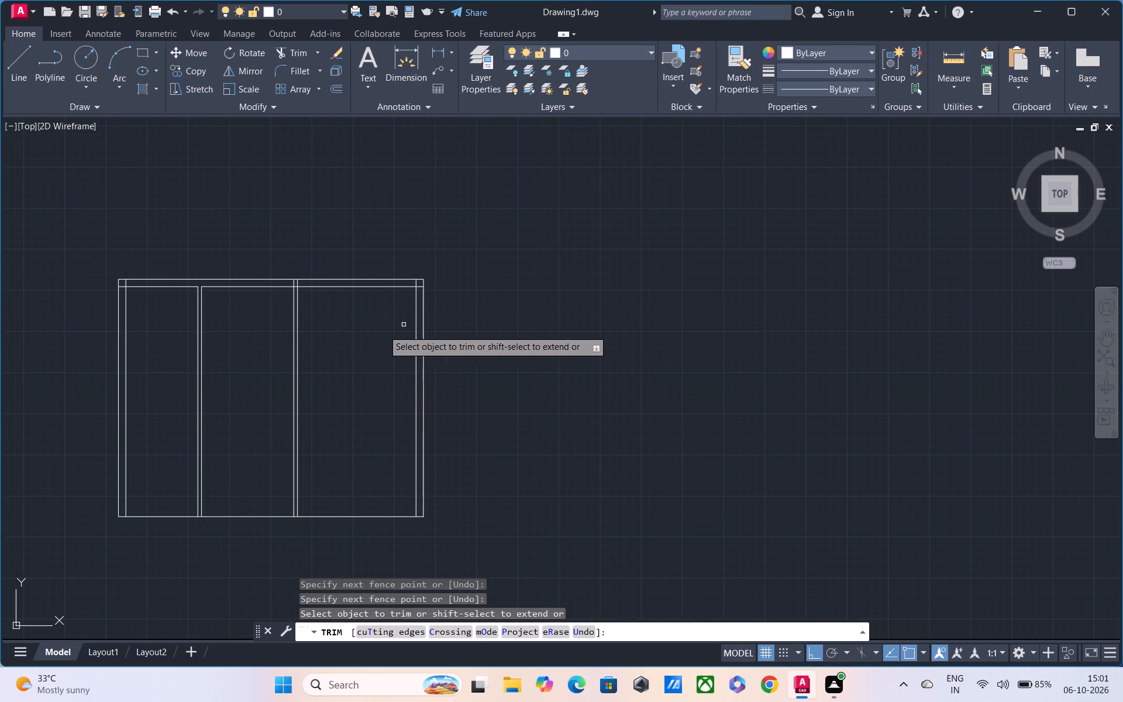
middle_drag(322, 356, 494, 403)
scroll(362, 408, up, 2)
middle_drag(366, 405, 407, 396)
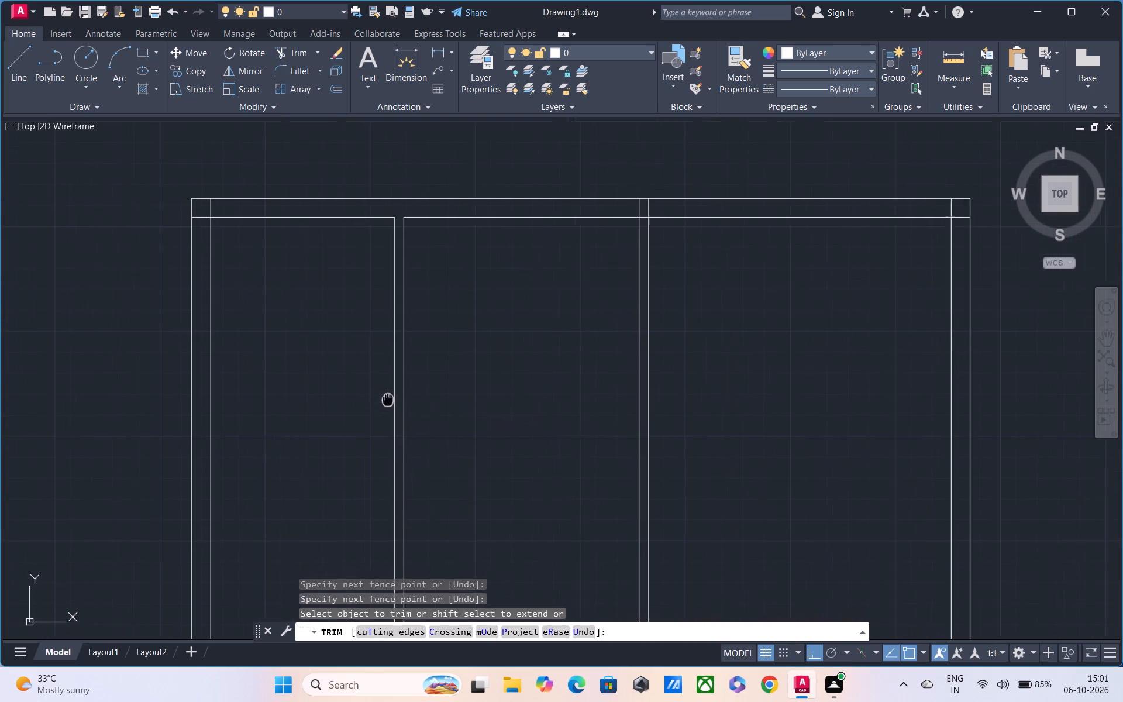
middle_drag(407, 396, 425, 391)
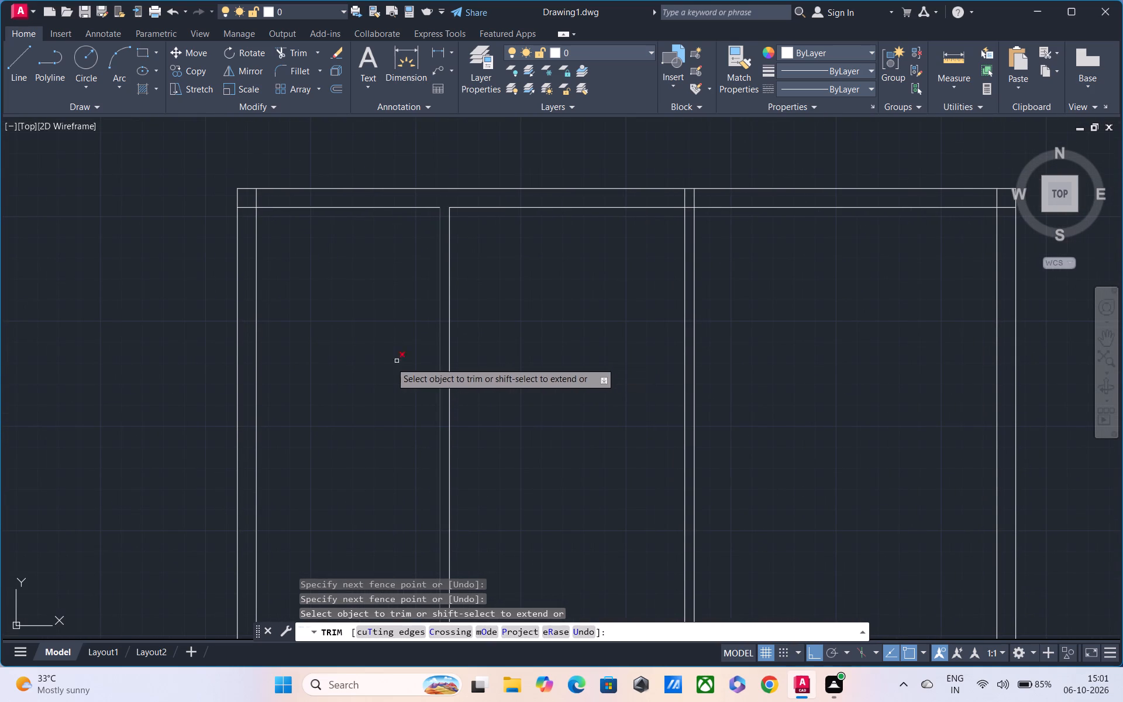
key(Escape)
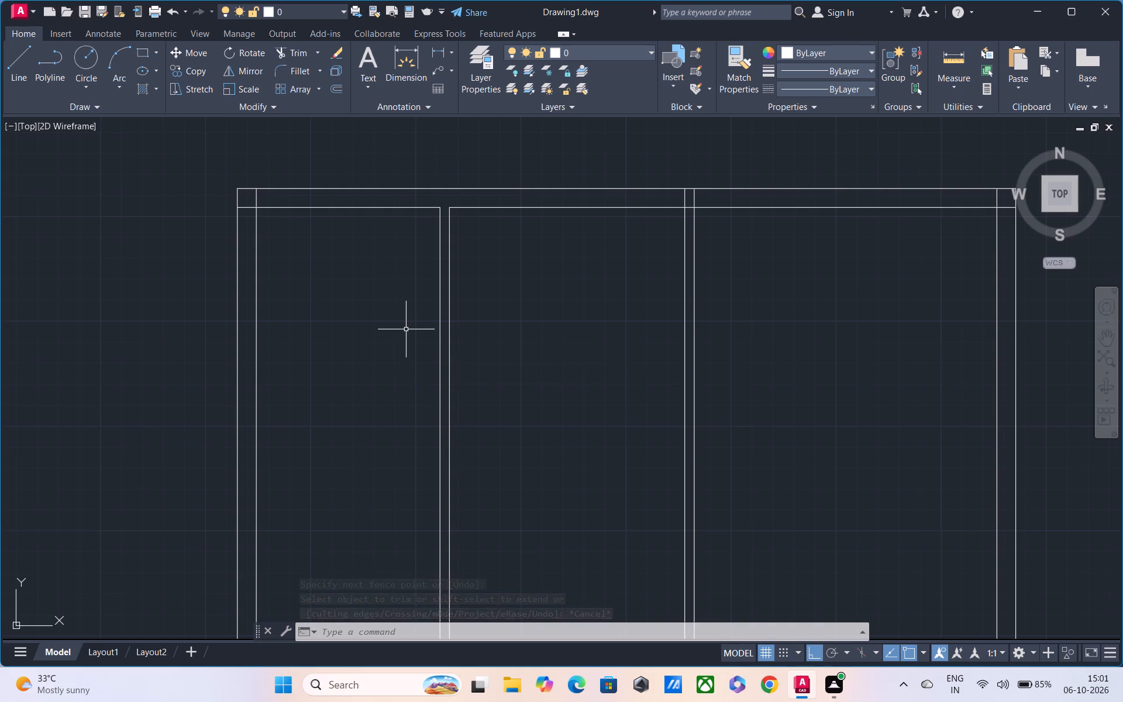
Offset the left partition's left line 6'3" toward the left wall.
text(o)
key(space)
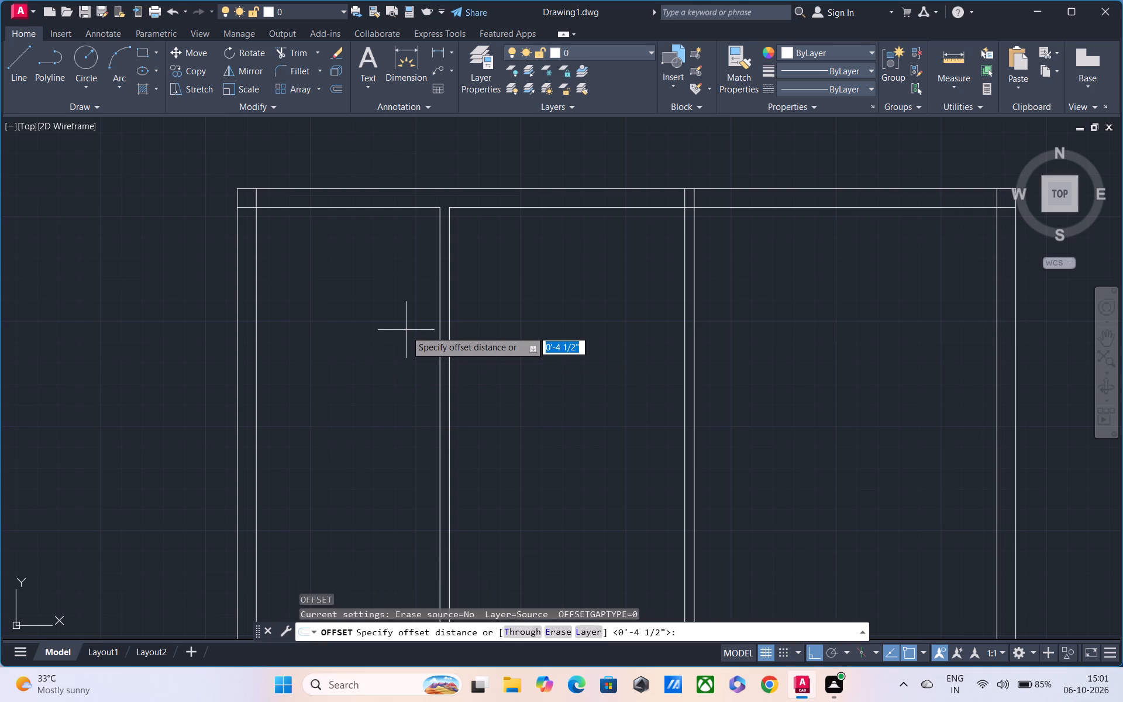
text(6'3")
key(Return)
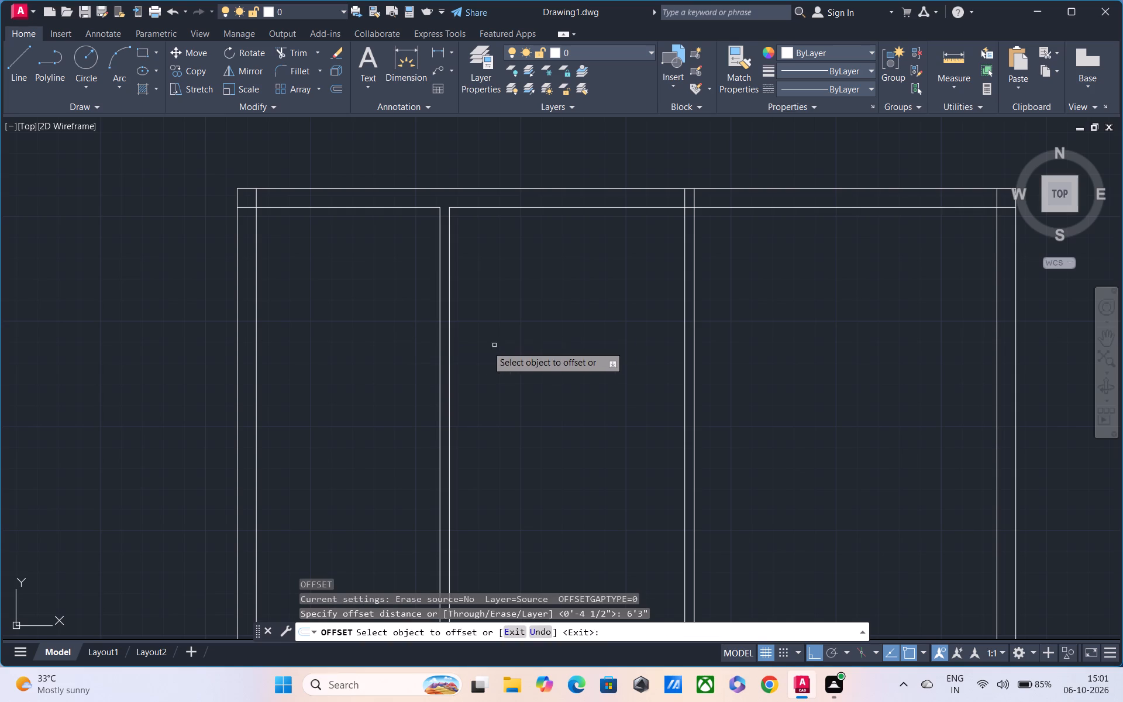
click(439, 315)
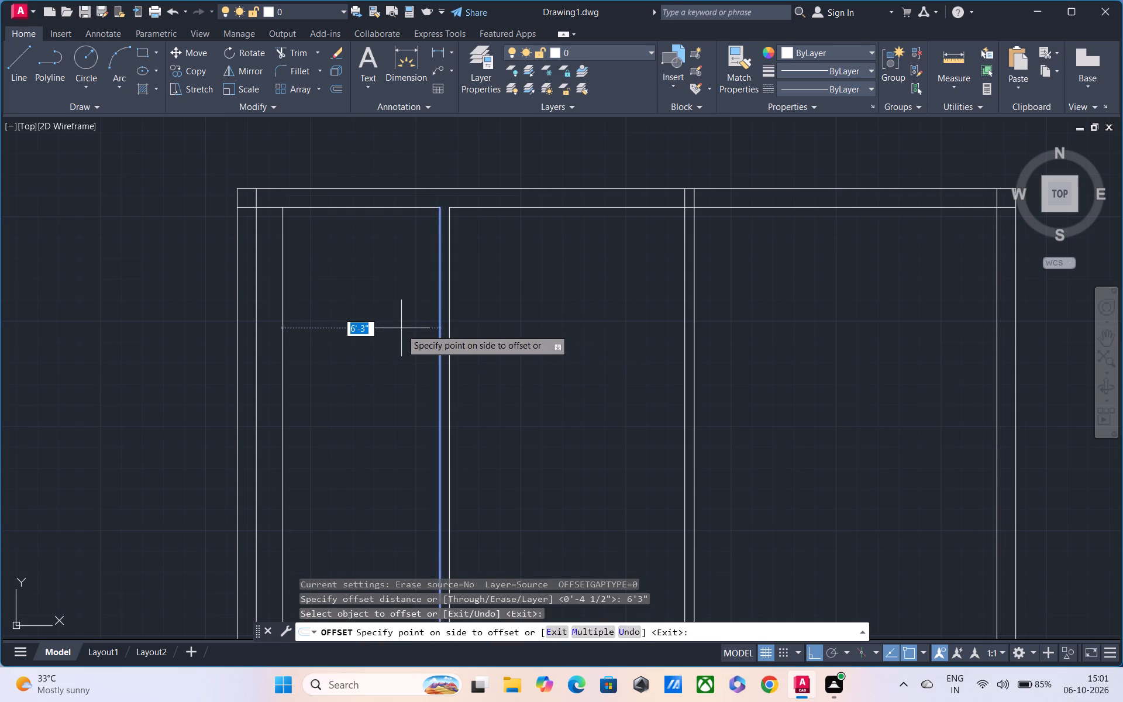
click(401, 329)
key(Escape)
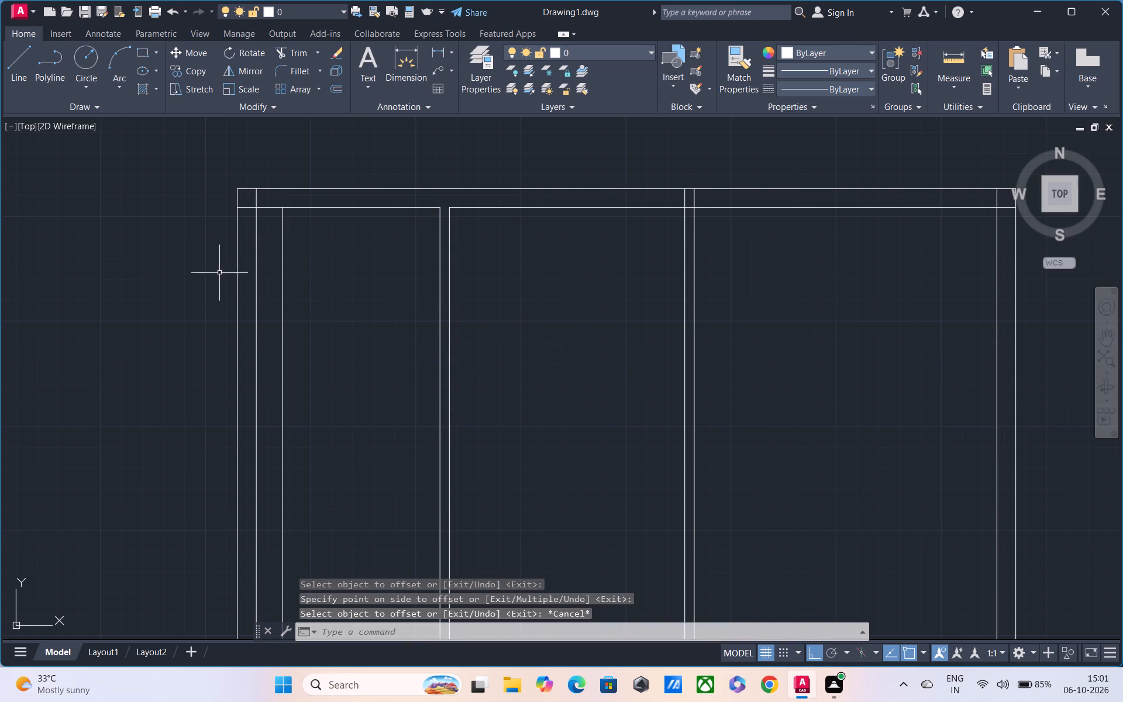
Offset the newest vertical line in the left room 9" to the left to form the new left outer wall.
scroll(301, 232, up, 1)
middle_drag(310, 249, 315, 289)
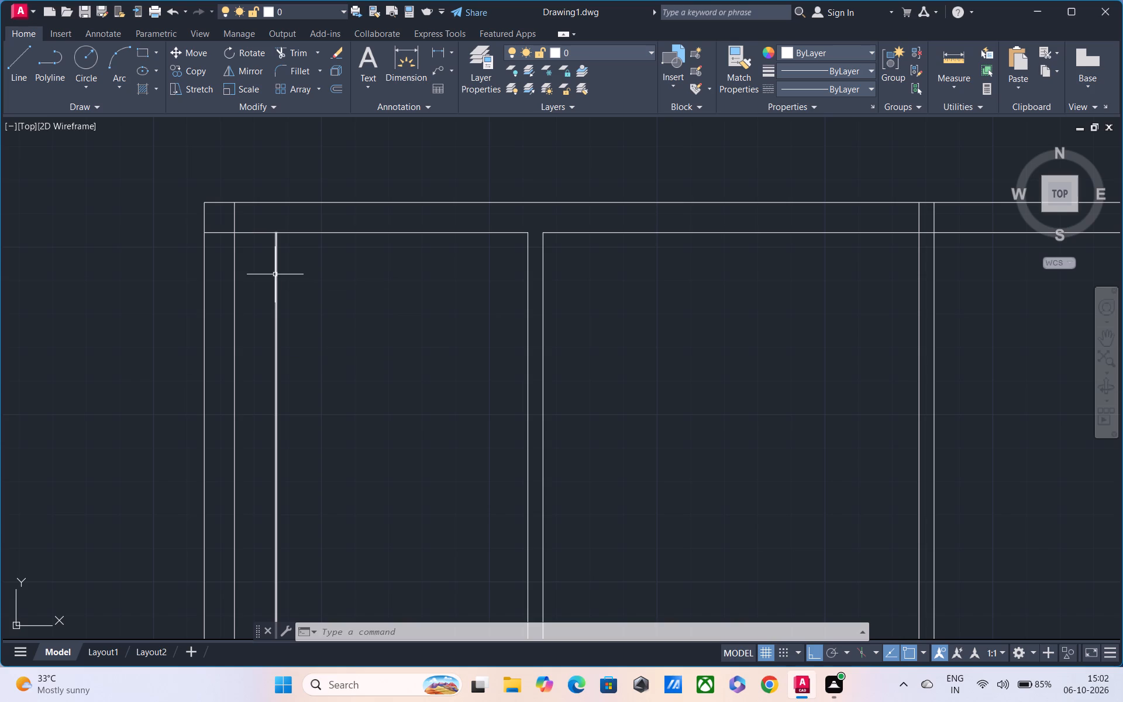
text(o)
key(space)
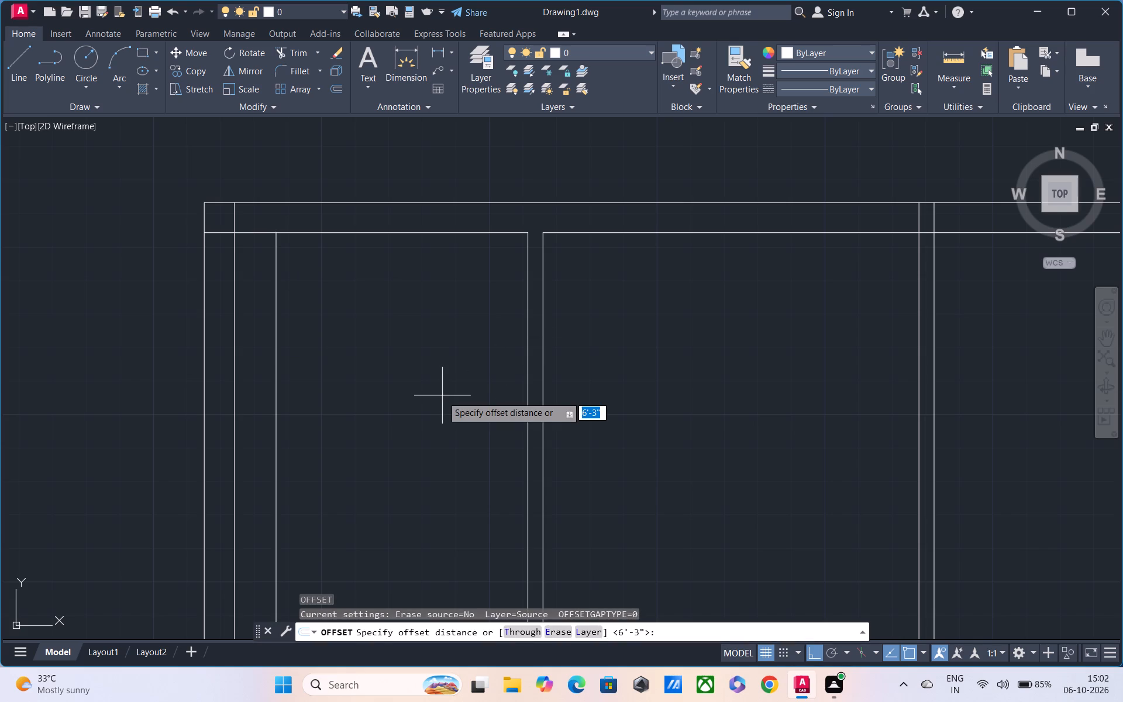
text(9")
key(Return)
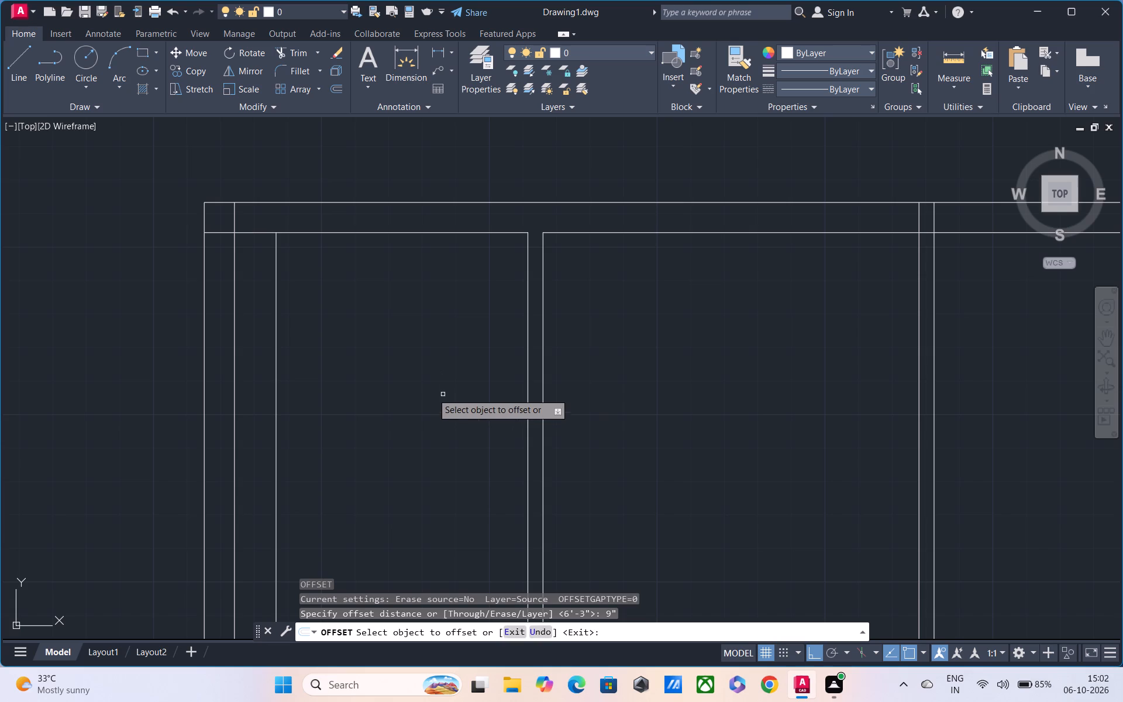
click(275, 377)
click(269, 383)
middle_drag(265, 367, 265, 425)
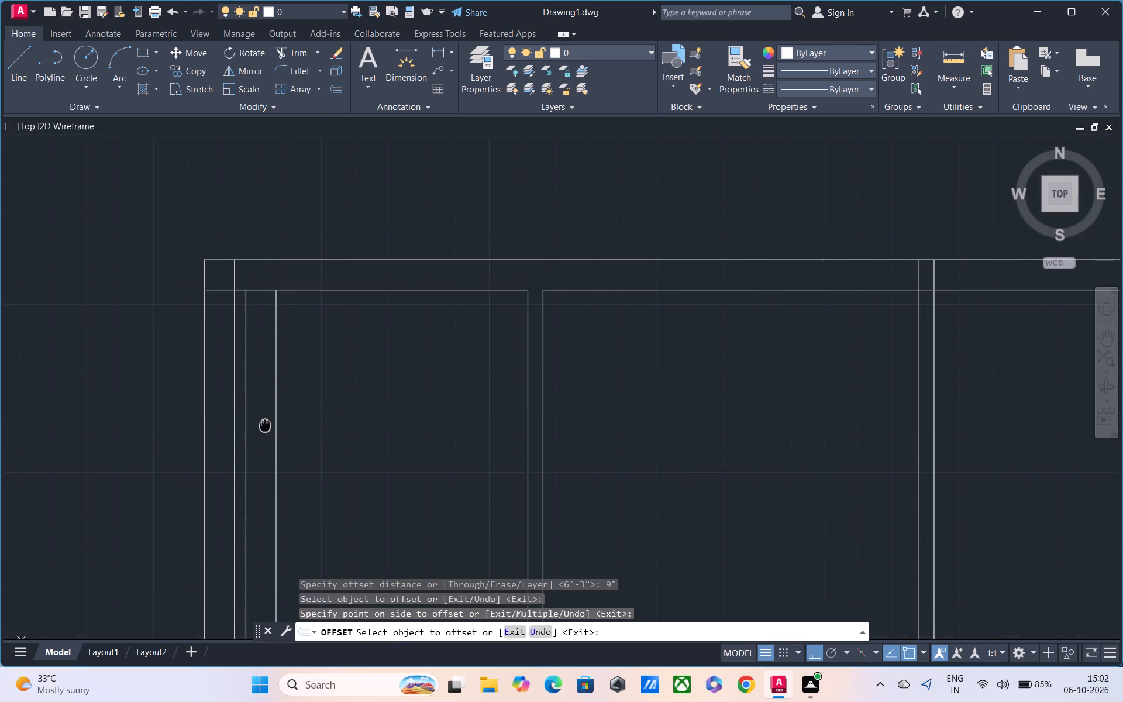
key(Escape)
Erase the two old left wall lines outside the new left wall.
drag(242, 340, 150, 453)
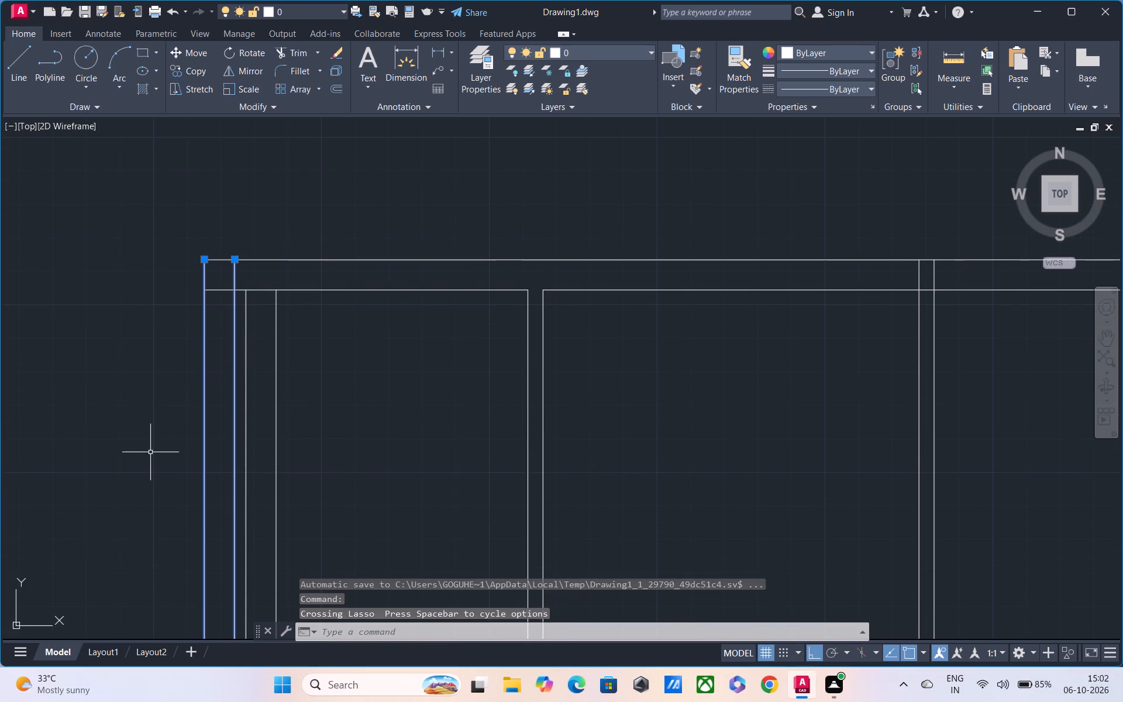
key(Delete)
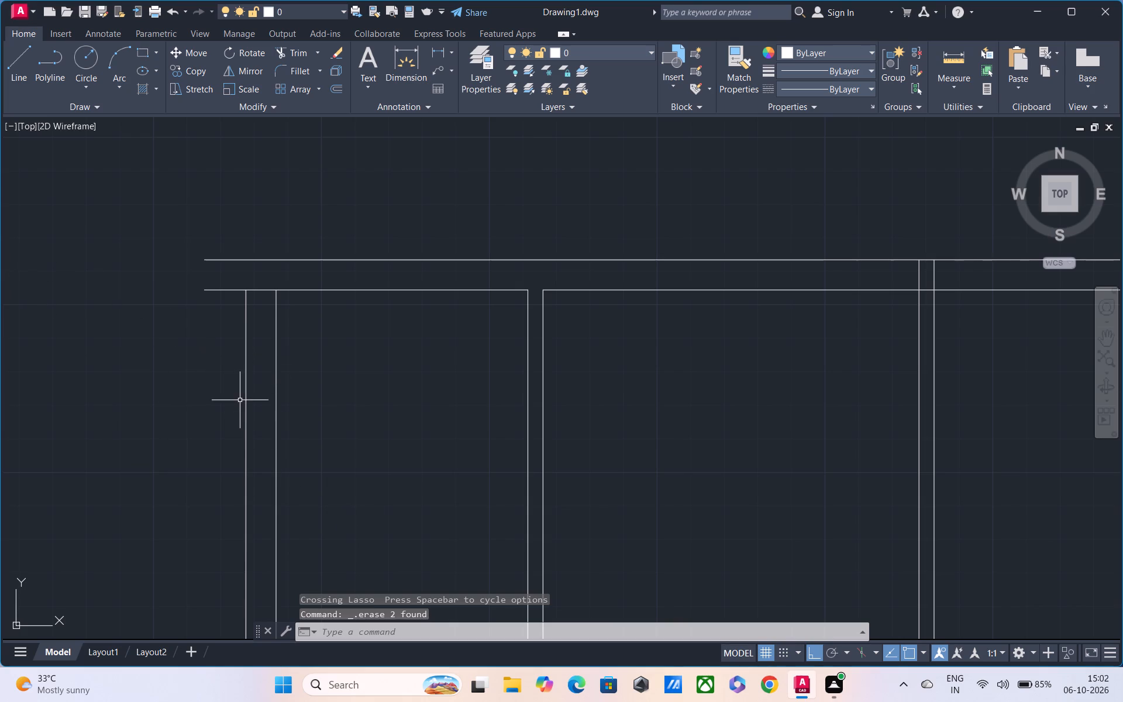
Stretch the top end of the new left wall's outer line up to the top wall's outer line.
click(244, 389)
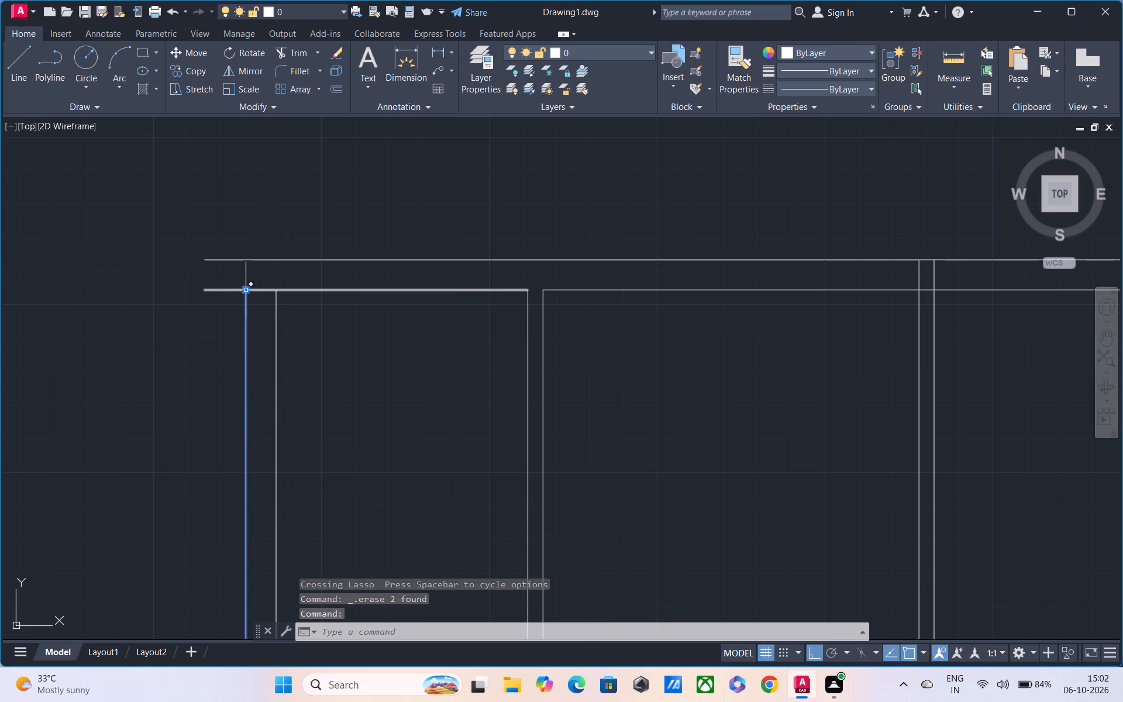
click(249, 291)
click(248, 261)
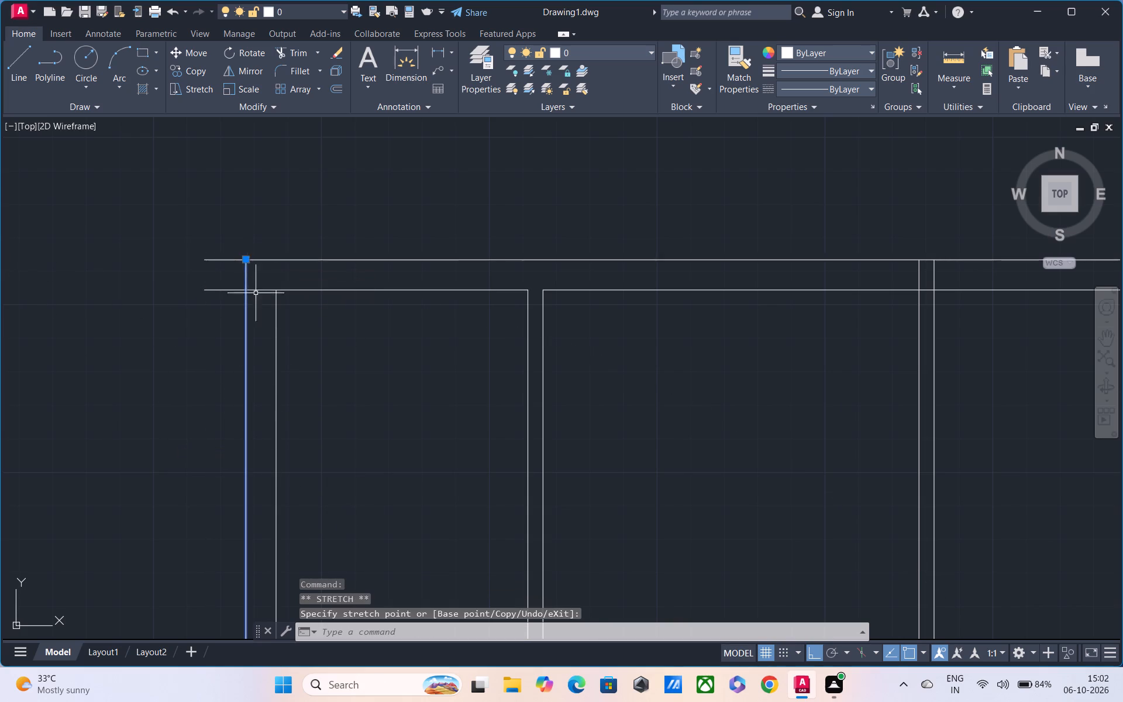
key(Escape)
Trim the top wall lines extending past the new left wall, and the top wall's inner line within the left wall thickness.
text(tr)
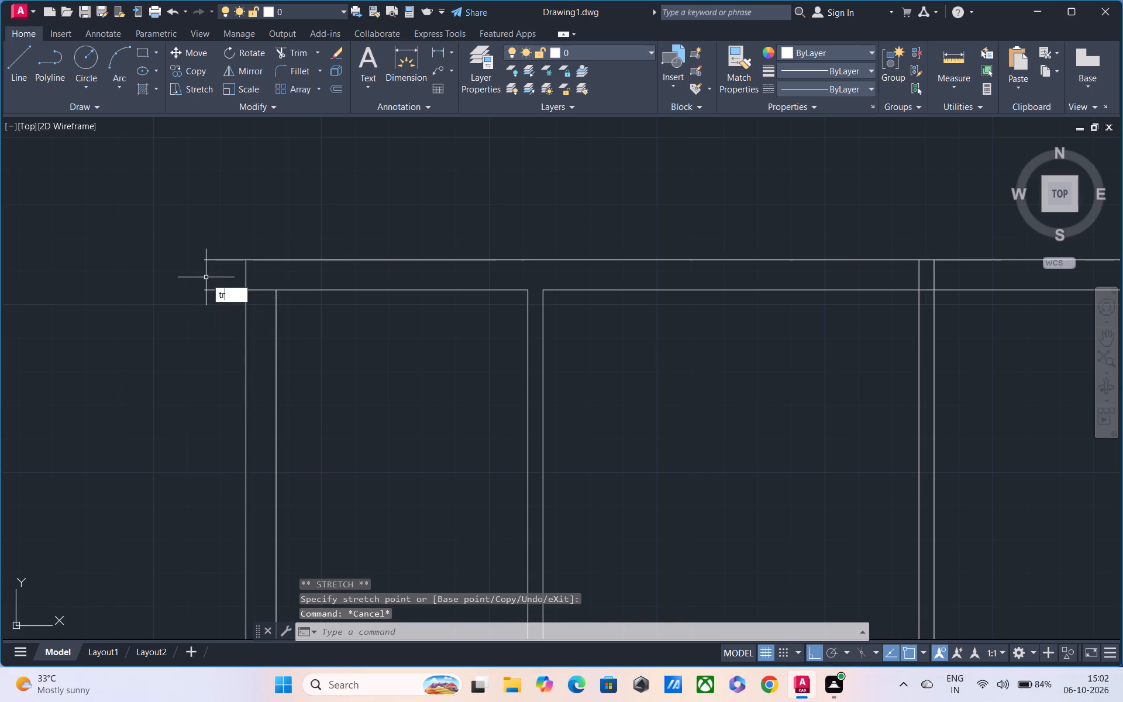
key(space)
key(space)
drag(212, 233, 230, 339)
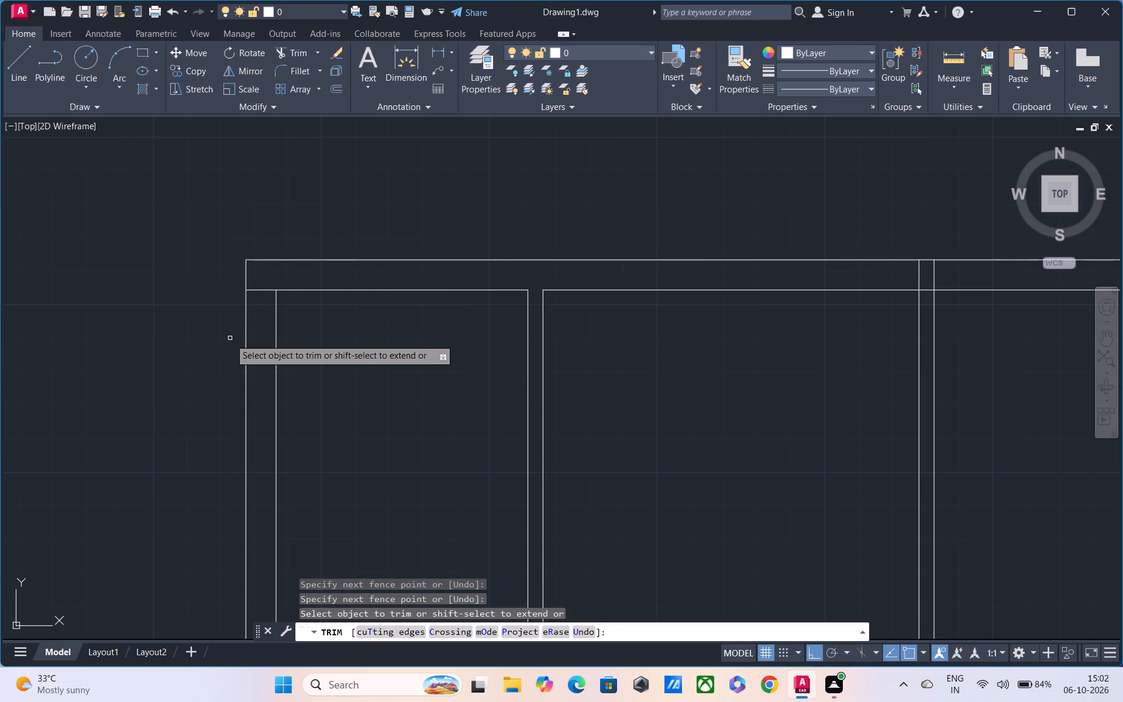
scroll(237, 322, down, 3)
scroll(240, 318, up, 3)
drag(256, 298, 250, 322)
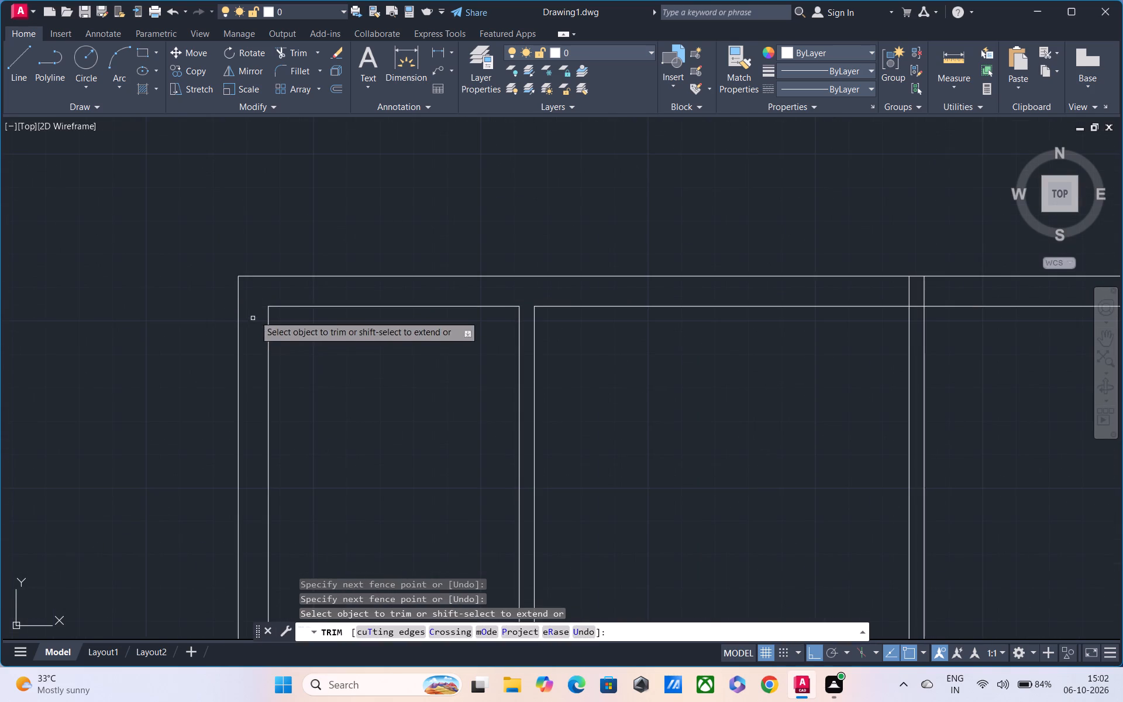
Trim the right partition's lines inside the top wall and the top wall's inner line between them to open the junction.
scroll(259, 308, down, 3)
middle_drag(427, 331, 407, 304)
scroll(407, 304, up, 2)
middle_drag(407, 320, 414, 444)
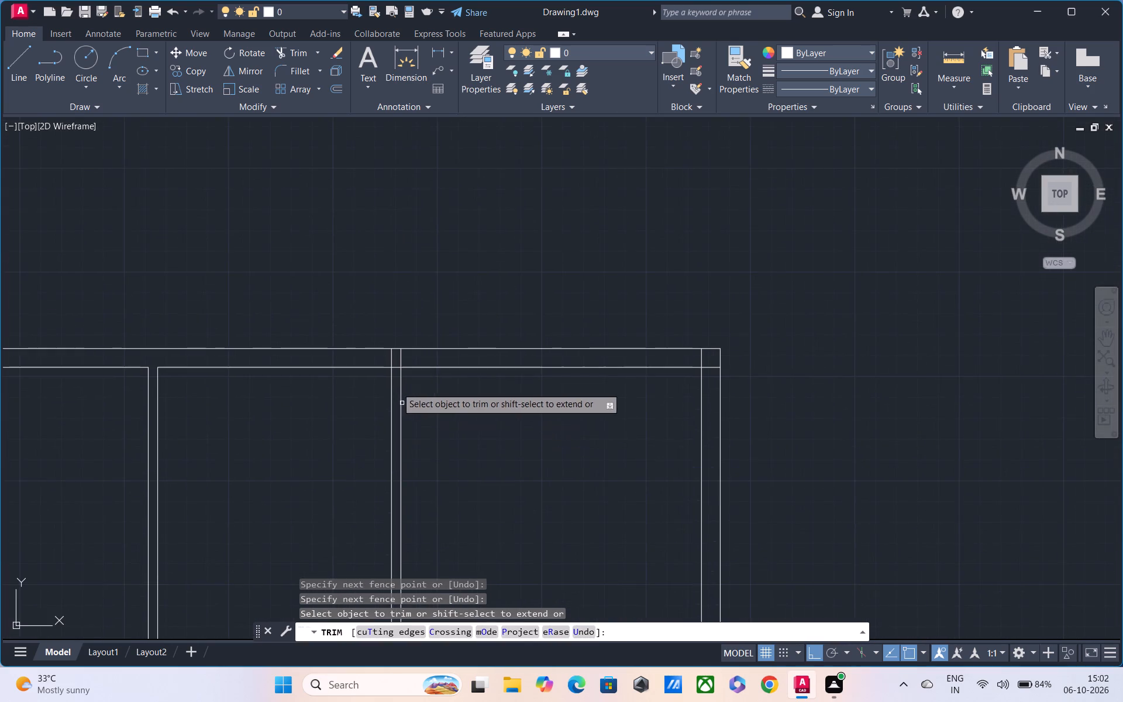
scroll(394, 373, up, 2)
drag(357, 328, 454, 331)
drag(398, 340, 397, 386)
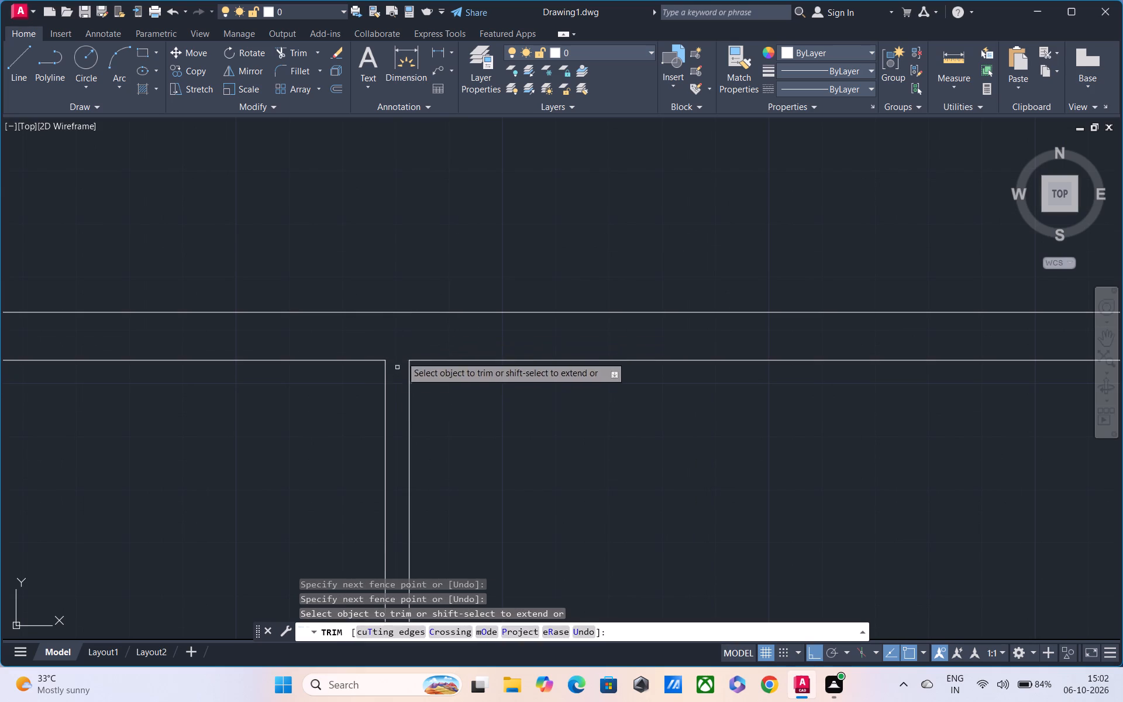
Trim the crossing inner wall lines inside the wall thickness at the plan's top-right corner.
scroll(404, 353, down, 3)
scroll(596, 356, up, 4)
drag(561, 325, 618, 355)
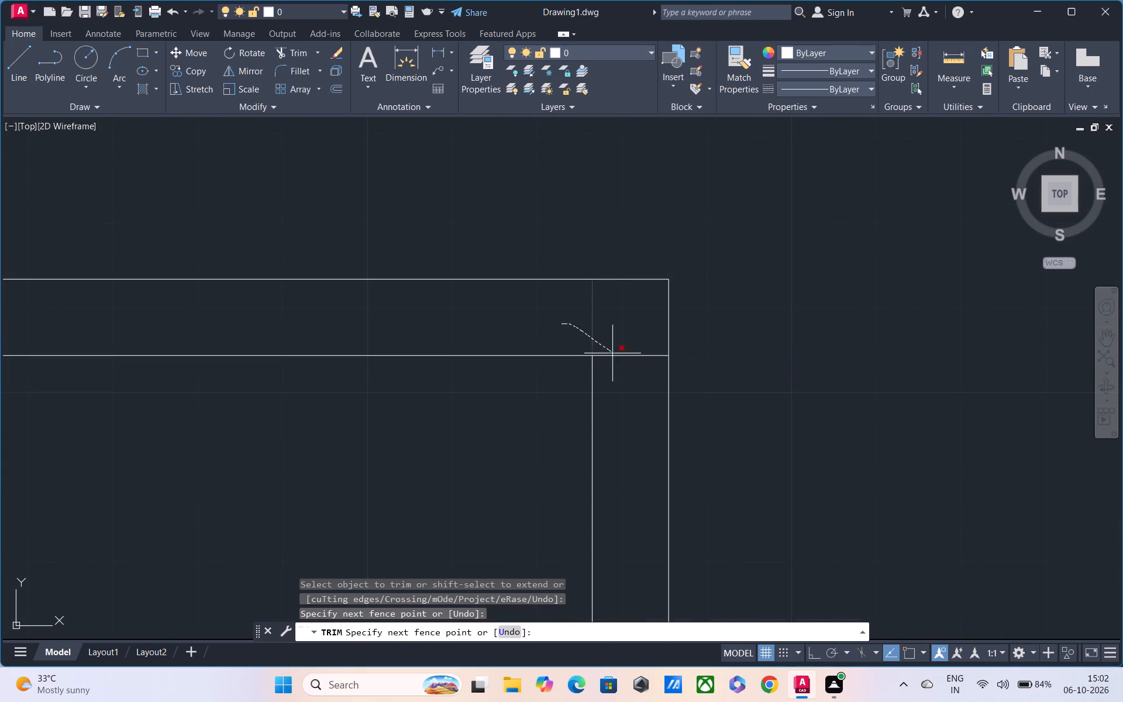
drag(618, 355, 623, 378)
scroll(621, 374, down, 4)
Trim the bottom wall line extending past the new left wall at the plan's bottom-left corner.
middle_drag(429, 447, 437, 271)
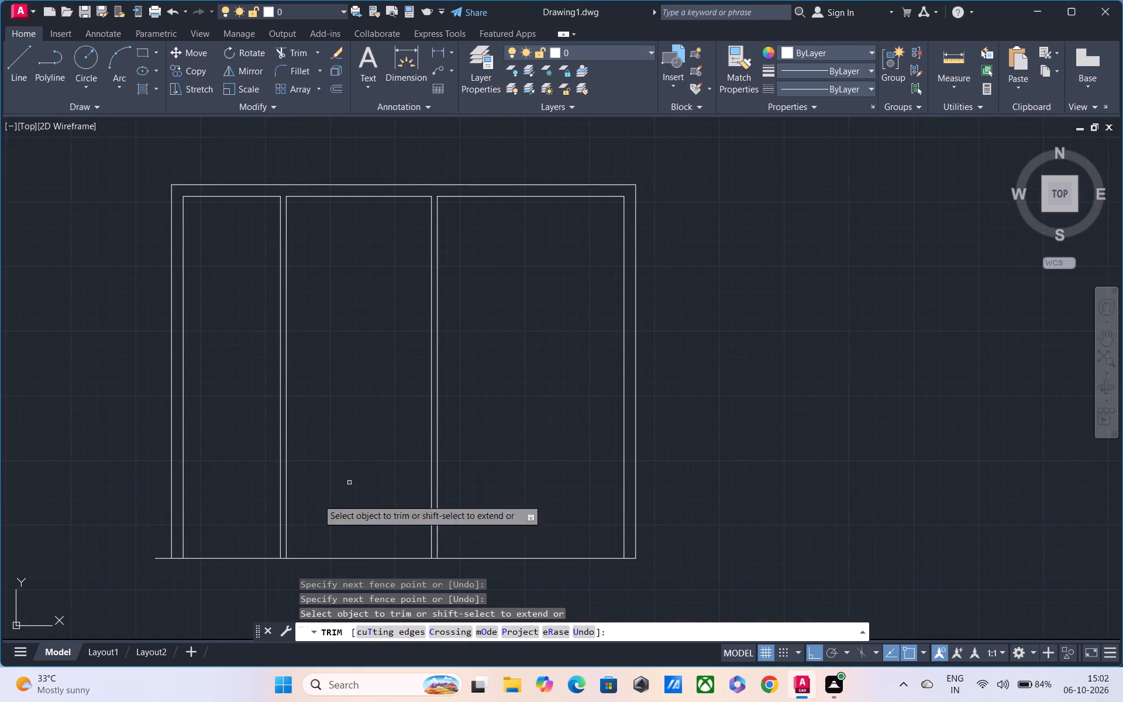
scroll(208, 526, up, 2)
middle_drag(129, 541, 274, 404)
drag(232, 424, 245, 606)
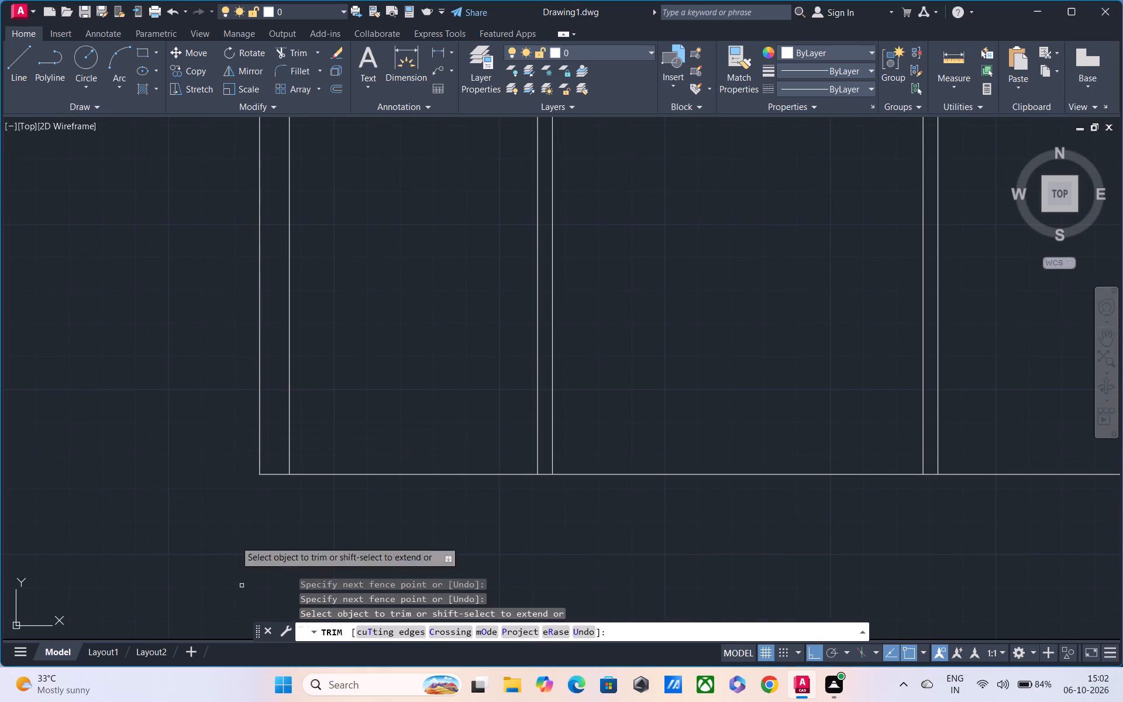
scroll(242, 491, down, 3)
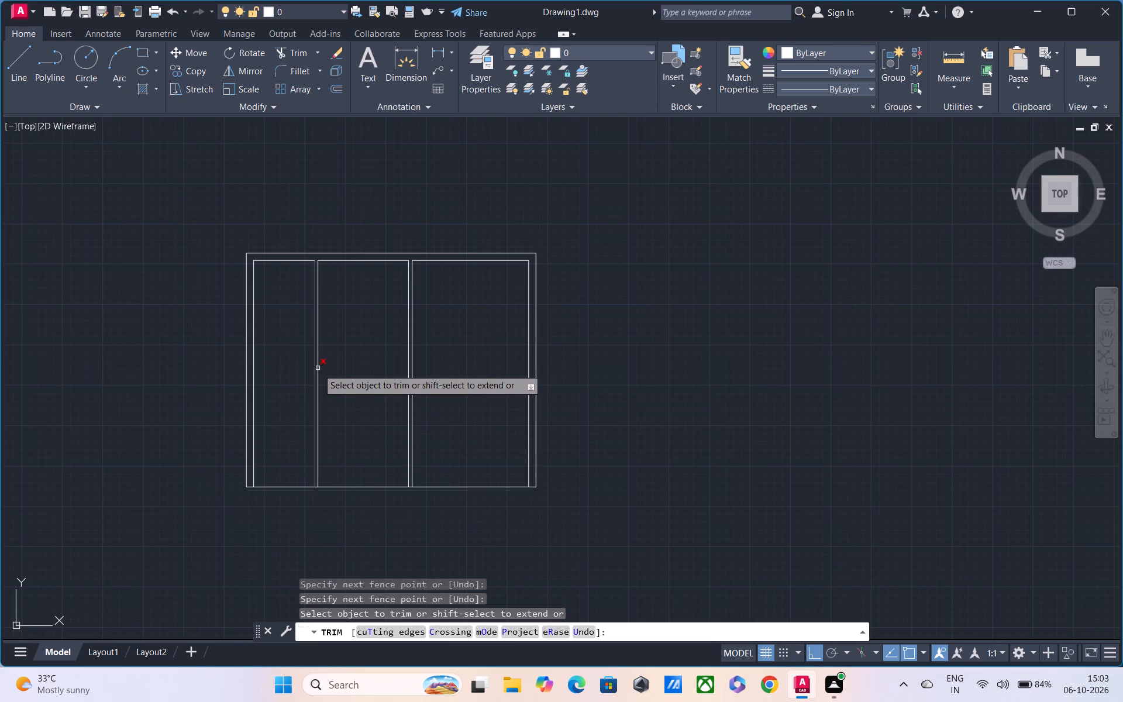
key(Escape)
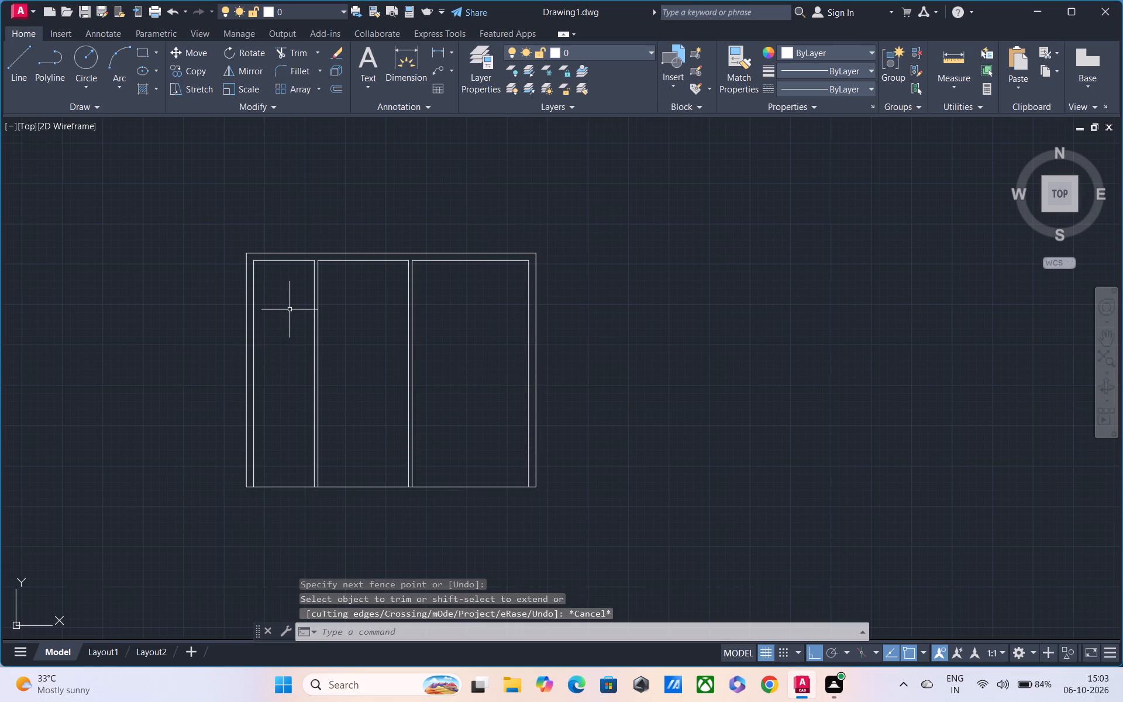
Offset the left room's top inner wall line 7' down, and offset the new line 4.5" down to form a horizontal partition.
text(o)
key(space)
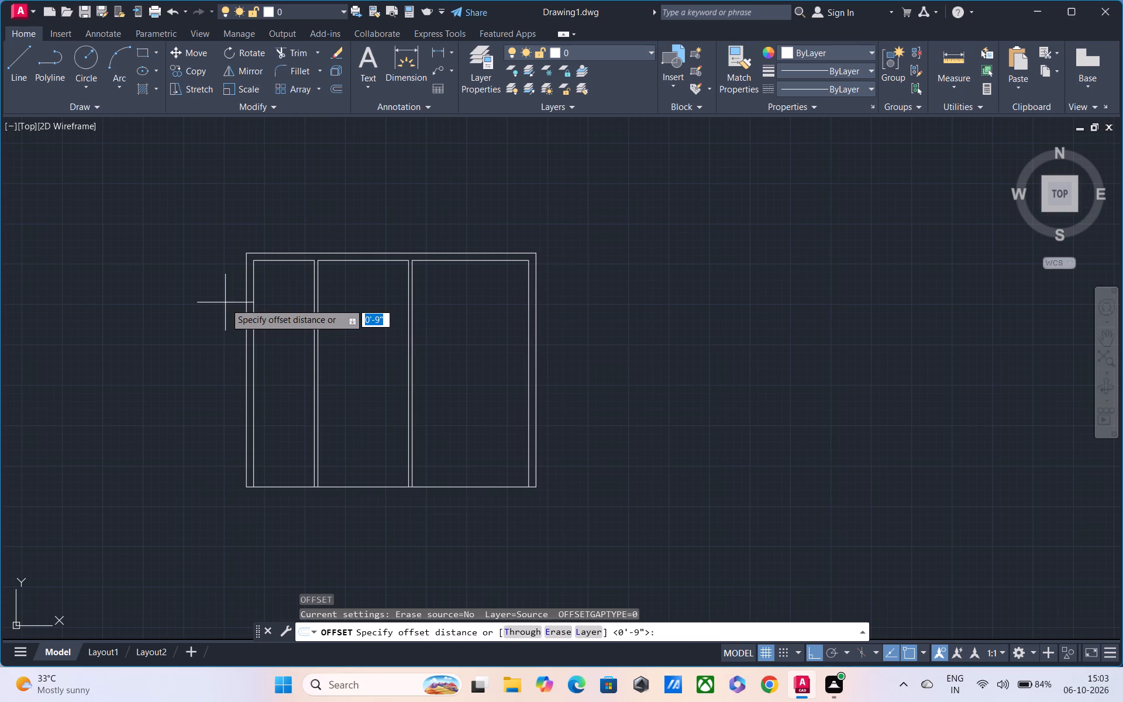
key(7)
key(apostrophe)
key(Return)
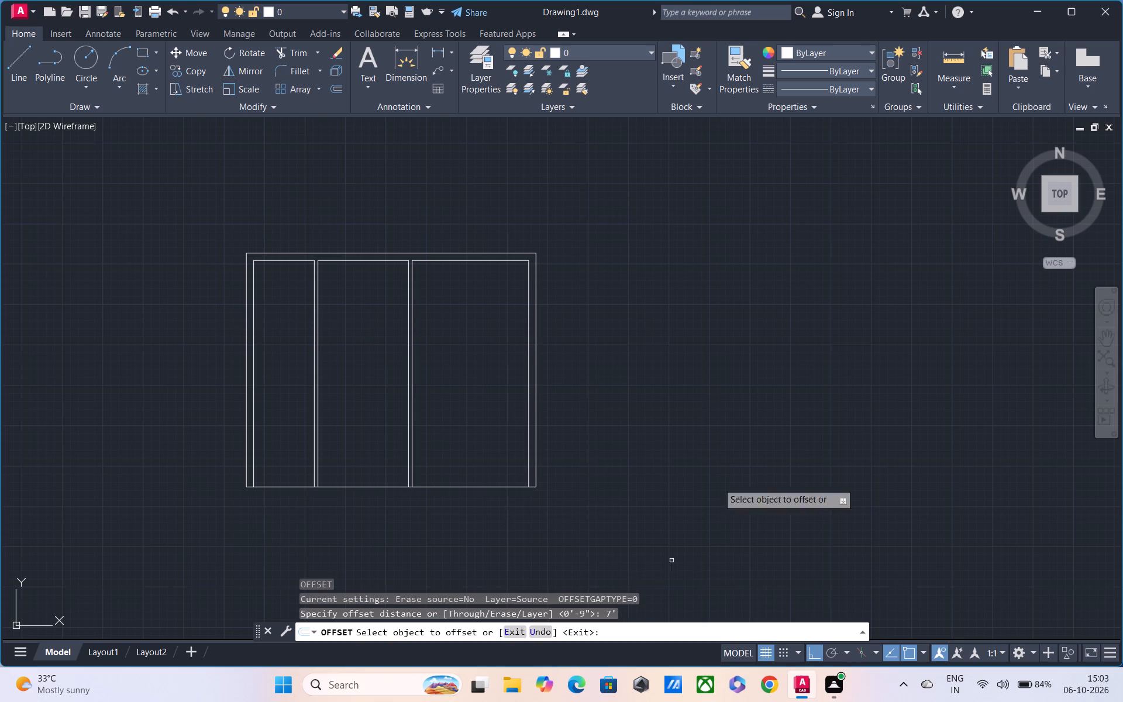
click(289, 260)
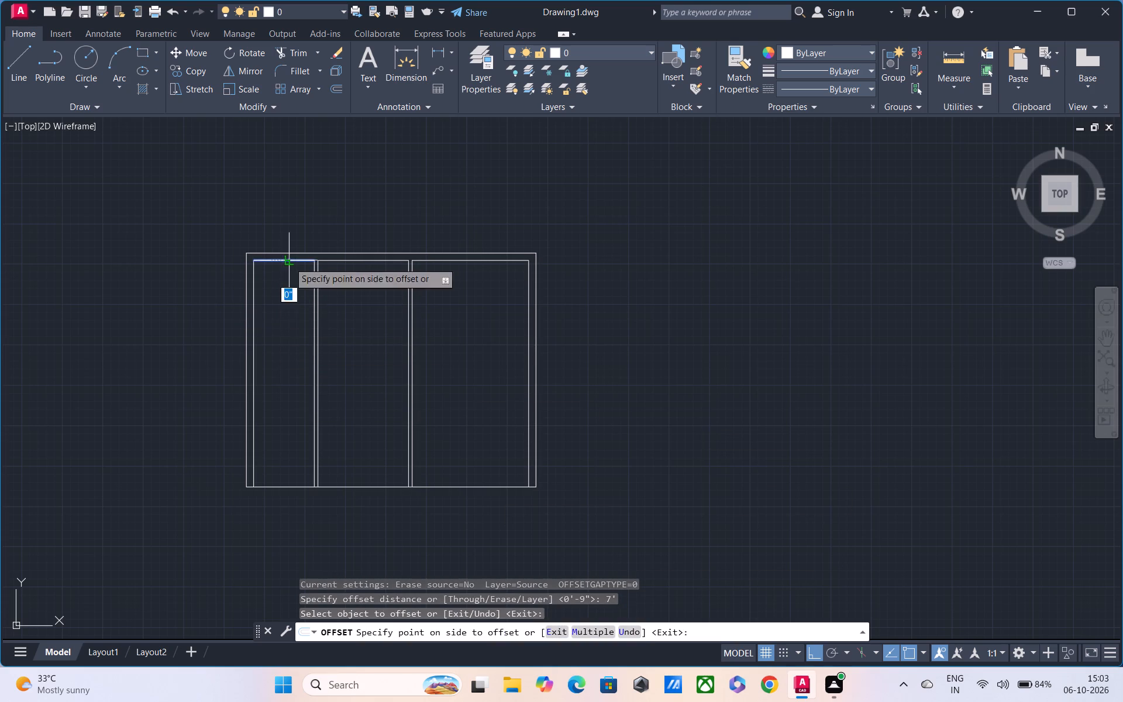
click(288, 330)
click(288, 330)
click(290, 326)
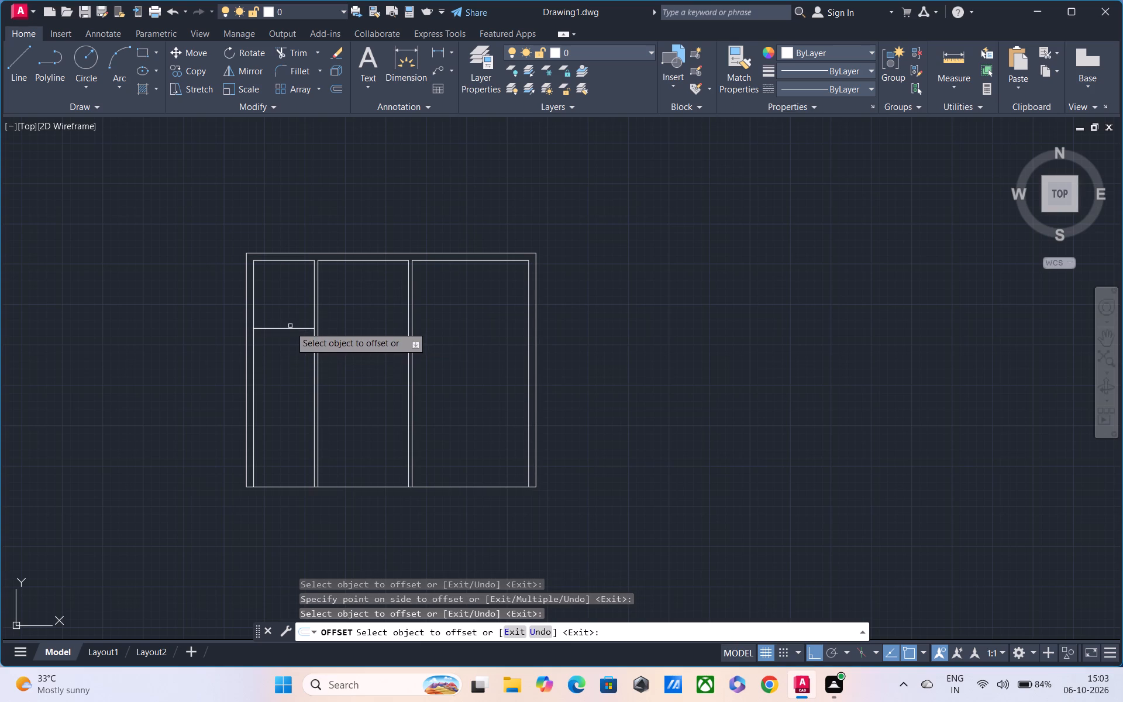
click(289, 329)
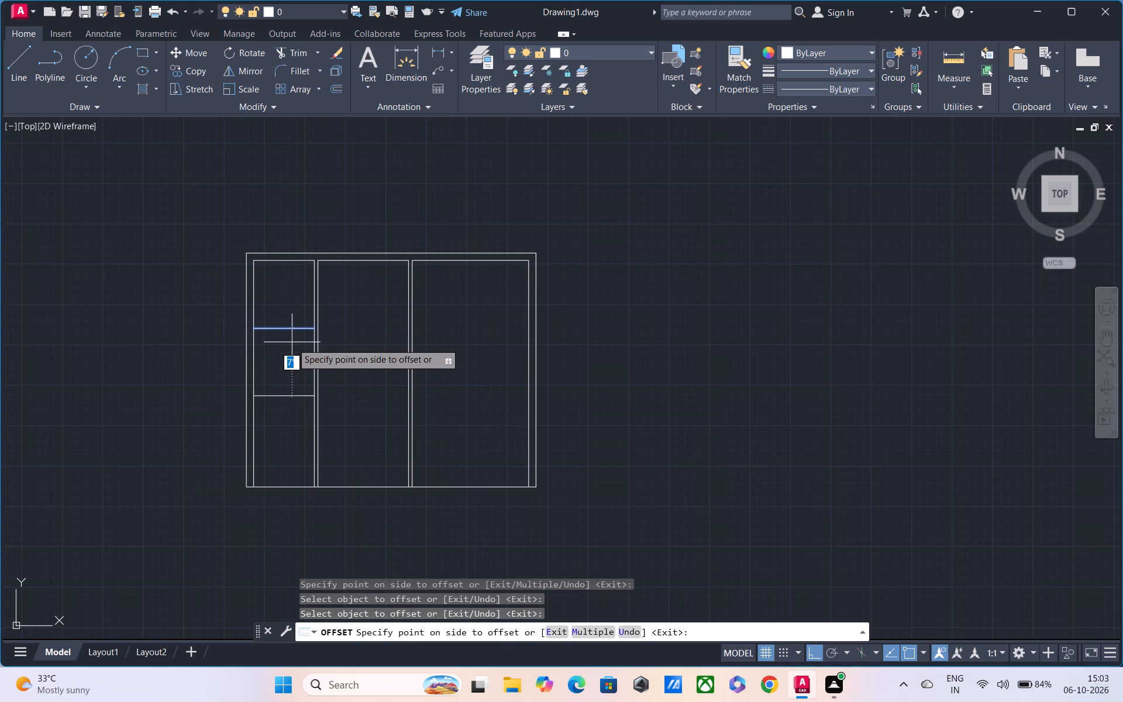
text(4.5")
key(Return)
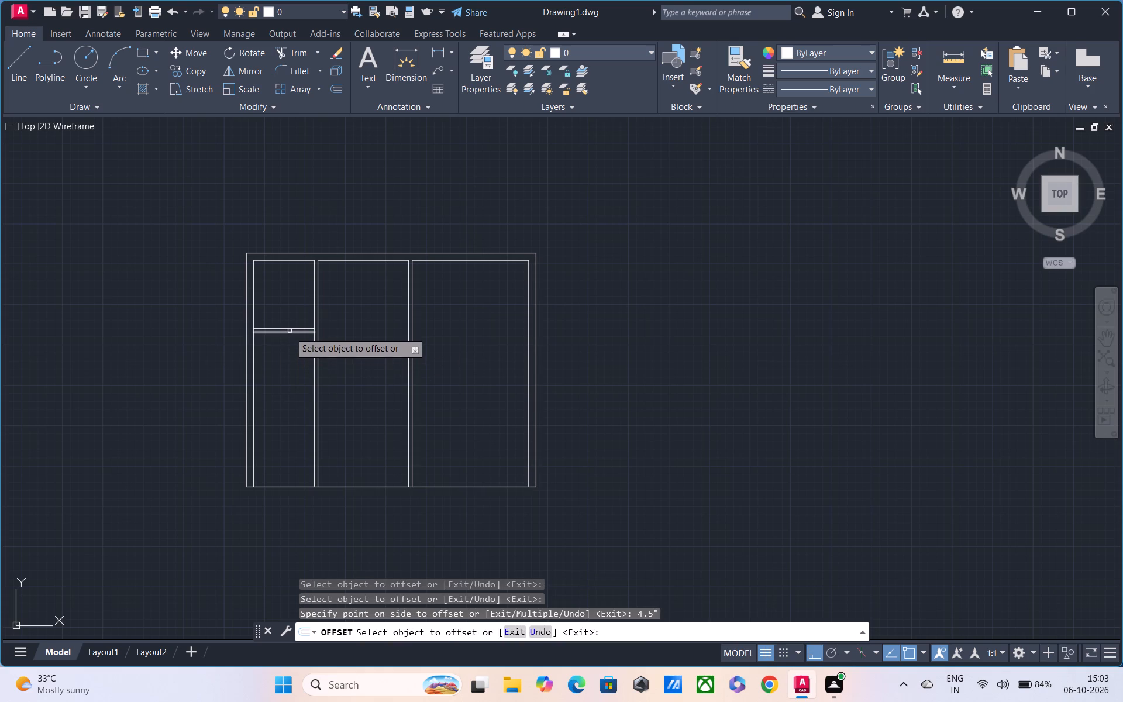
Offset the horizontal partition's lower line 4' down, and offset the new line 6" down to form a second horizontal partition.
scroll(290, 331, up, 1)
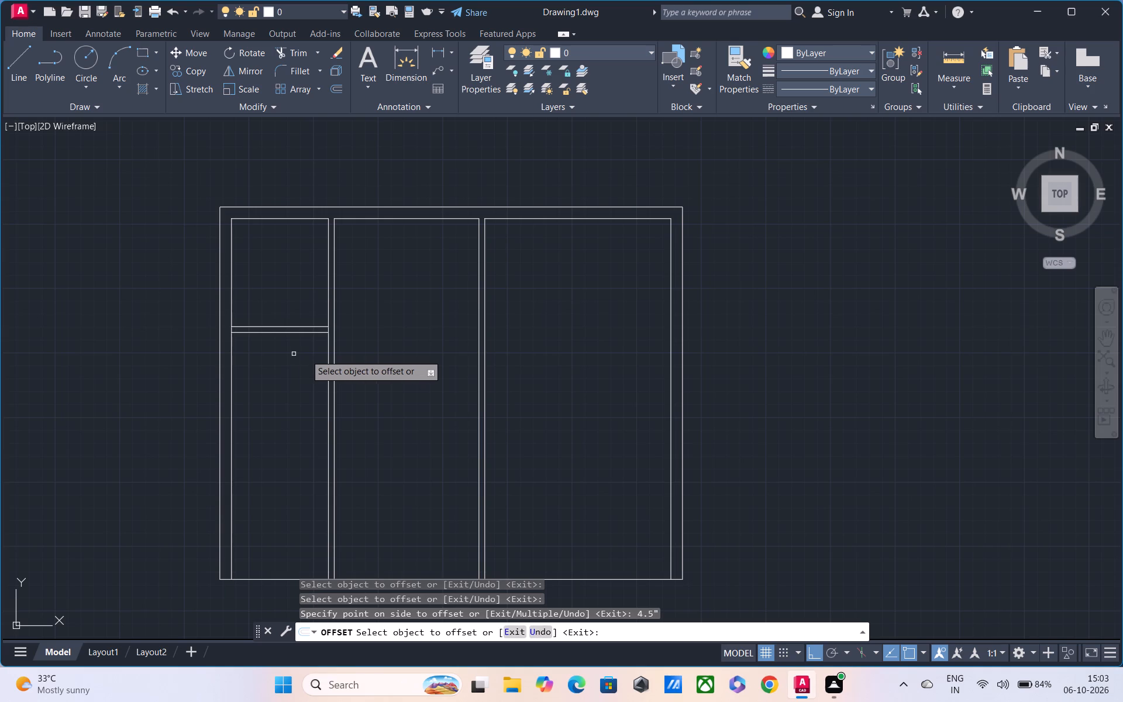
click(294, 331)
text(4')
key(Return)
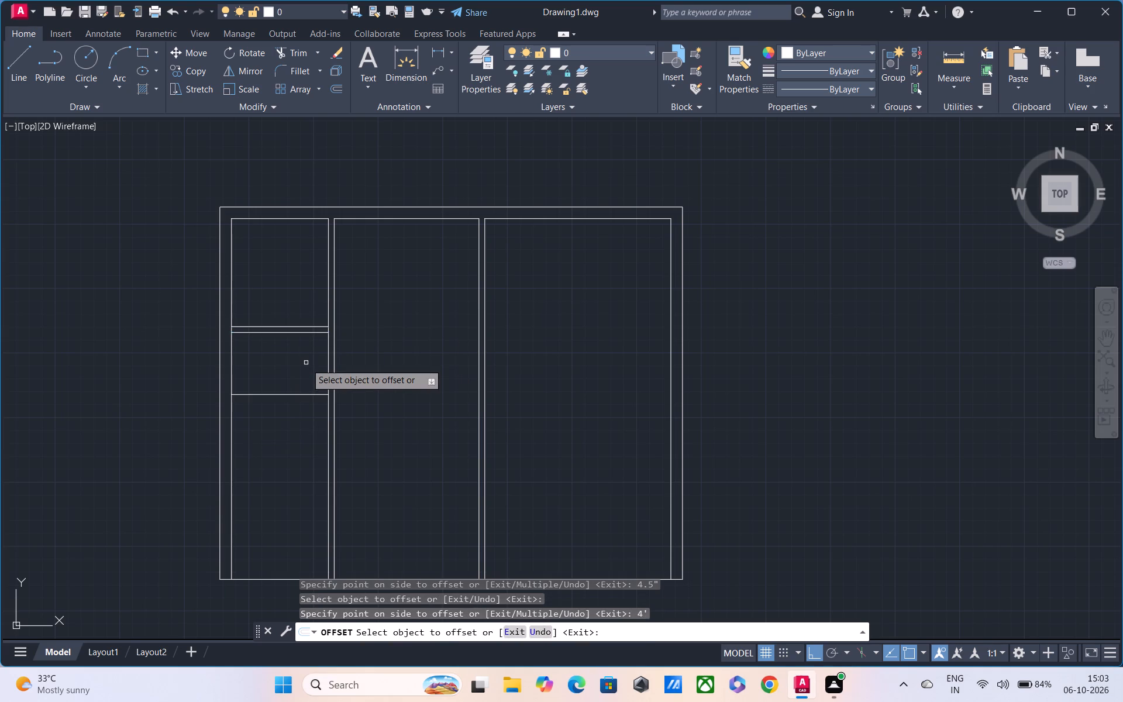
click(280, 394)
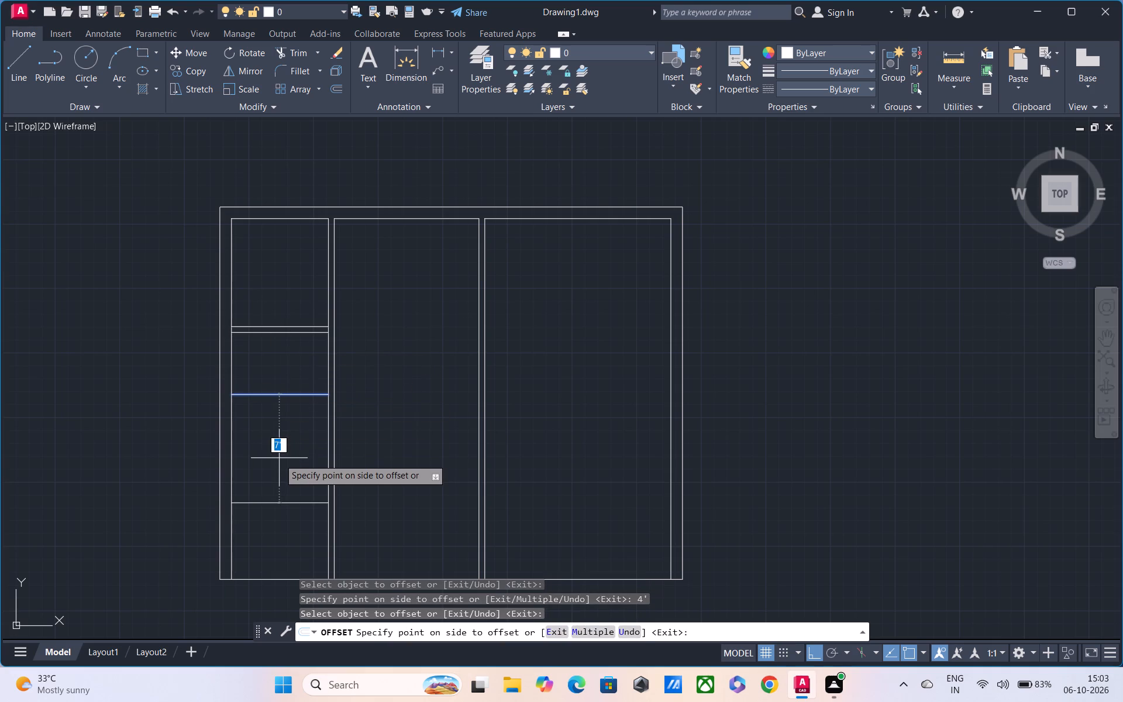
text(6")
key(Return)
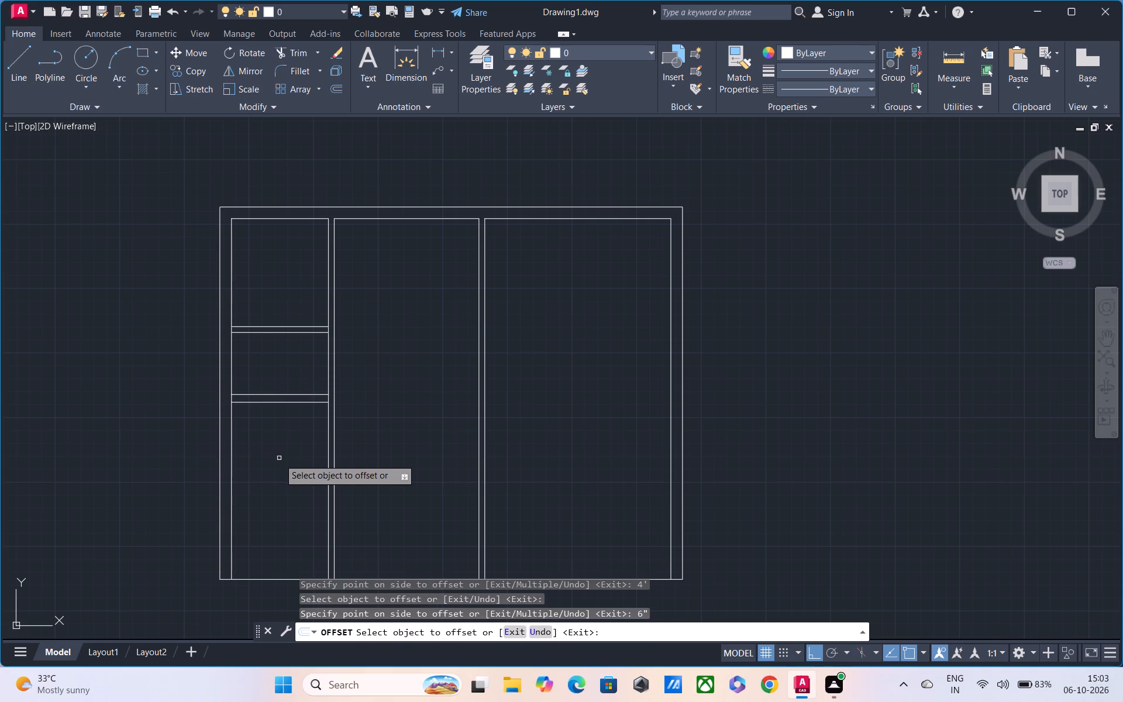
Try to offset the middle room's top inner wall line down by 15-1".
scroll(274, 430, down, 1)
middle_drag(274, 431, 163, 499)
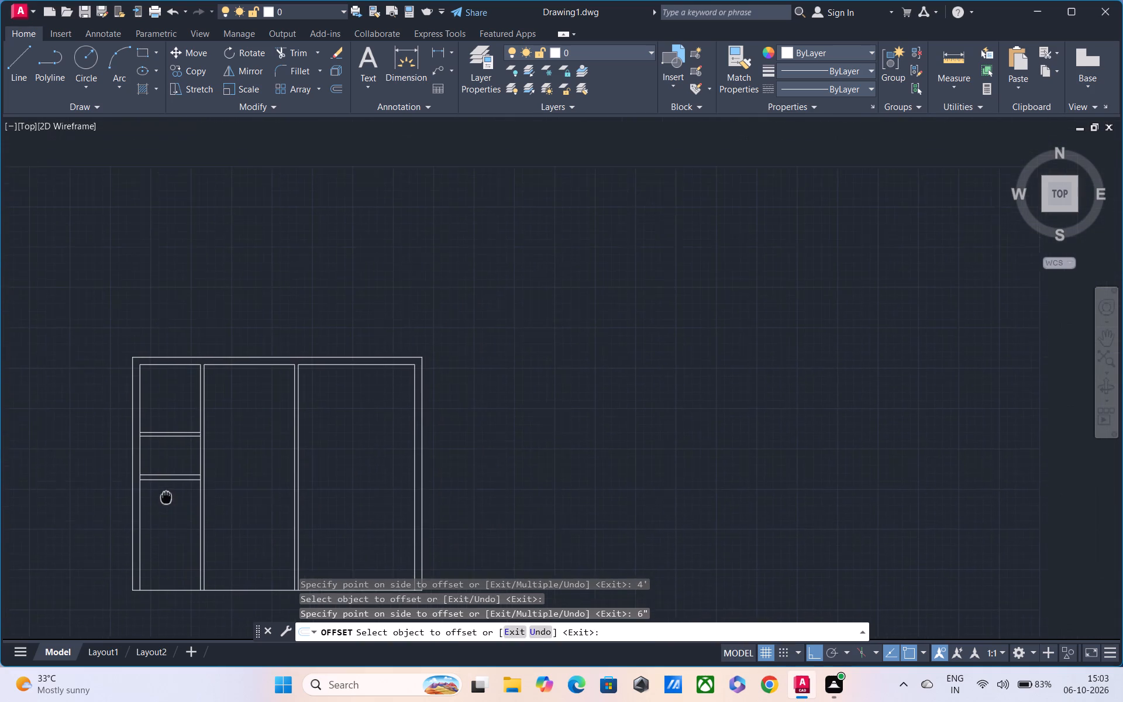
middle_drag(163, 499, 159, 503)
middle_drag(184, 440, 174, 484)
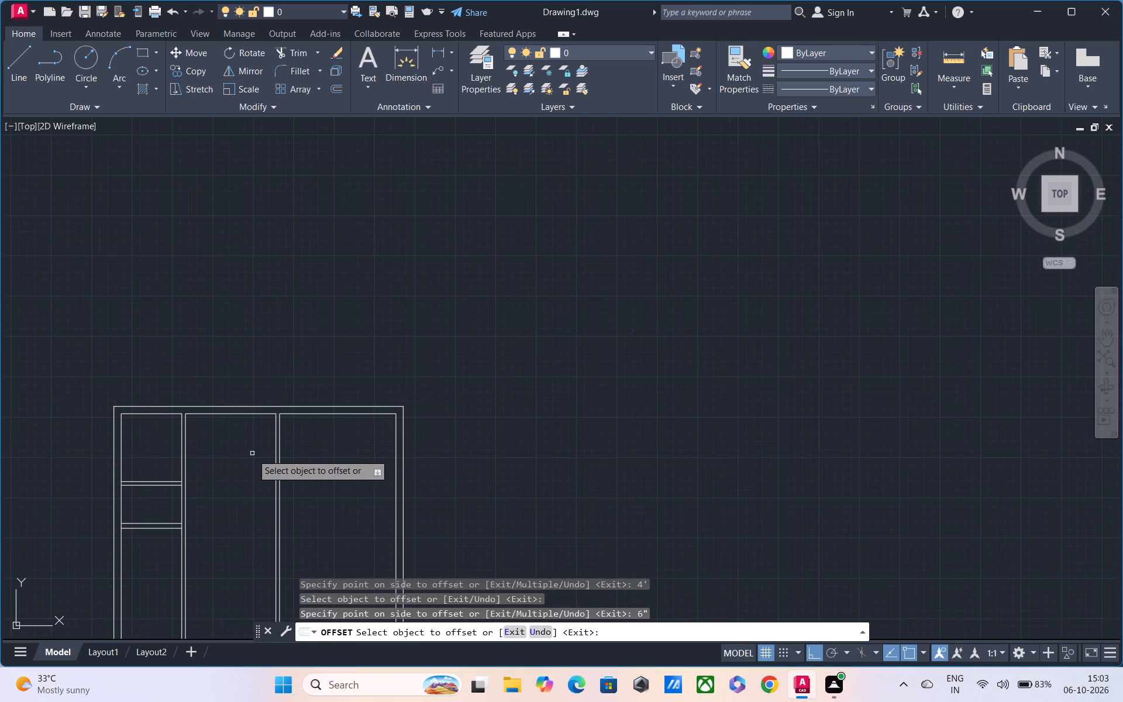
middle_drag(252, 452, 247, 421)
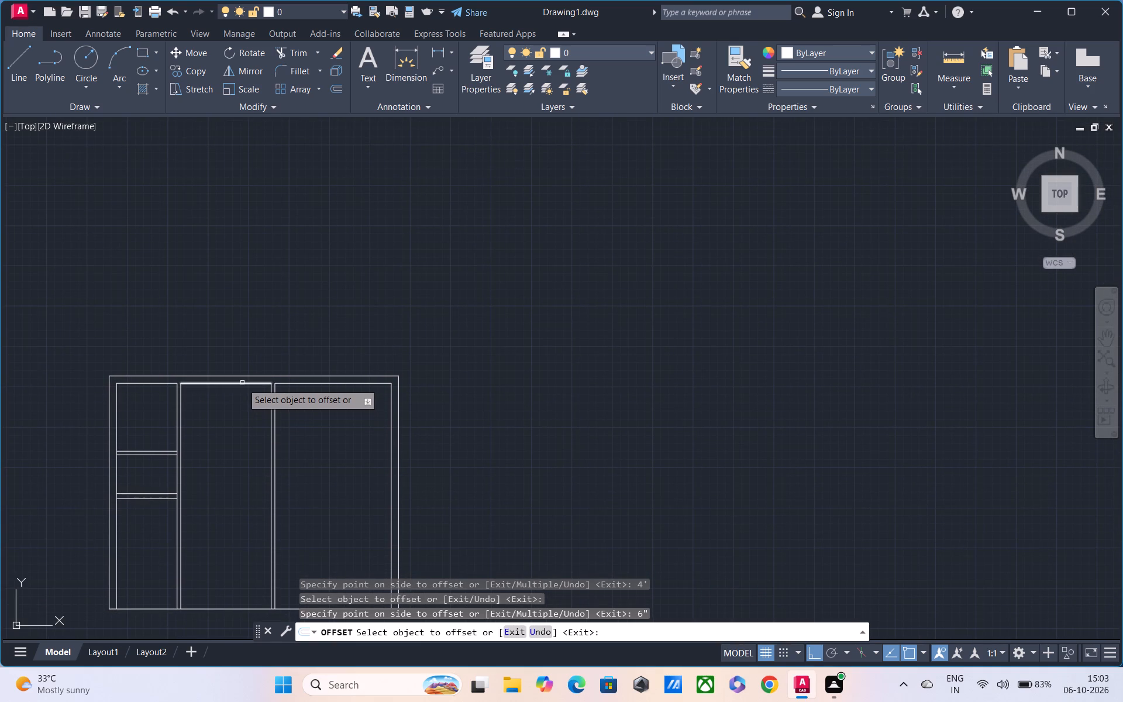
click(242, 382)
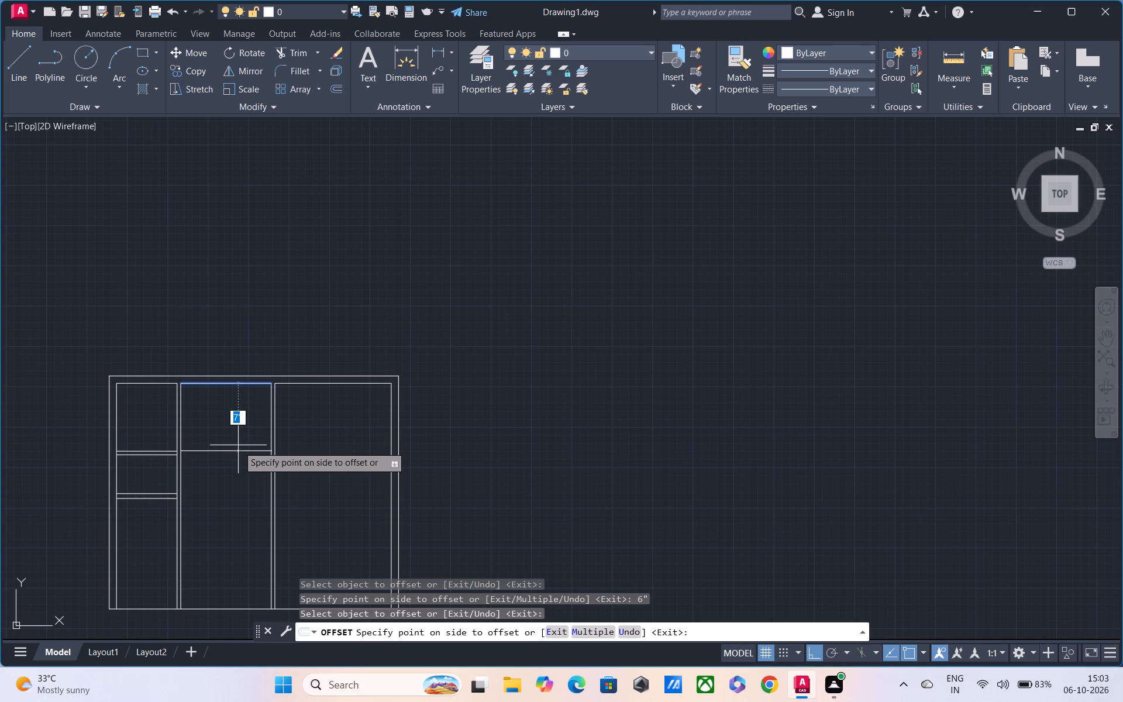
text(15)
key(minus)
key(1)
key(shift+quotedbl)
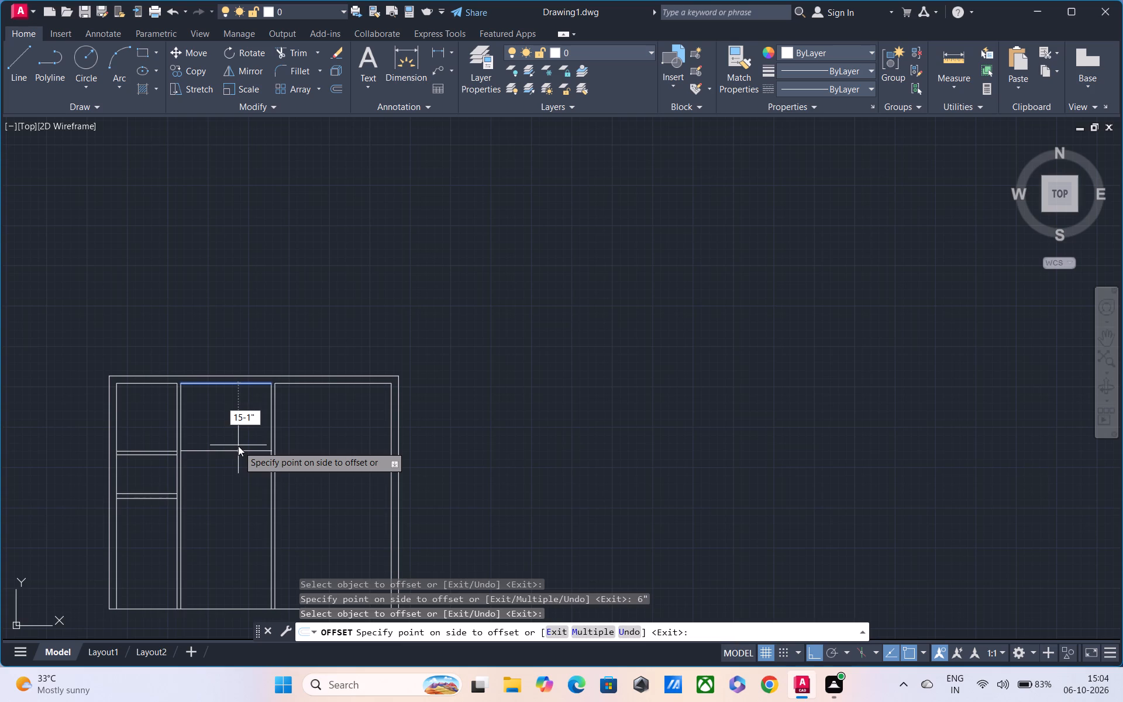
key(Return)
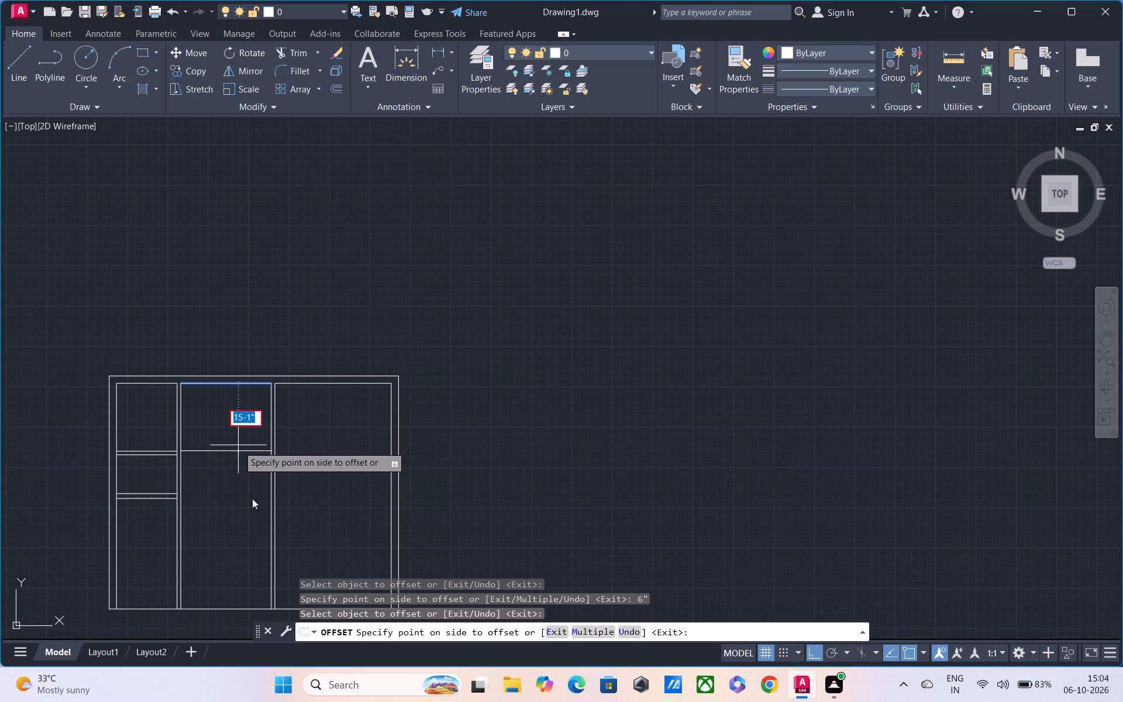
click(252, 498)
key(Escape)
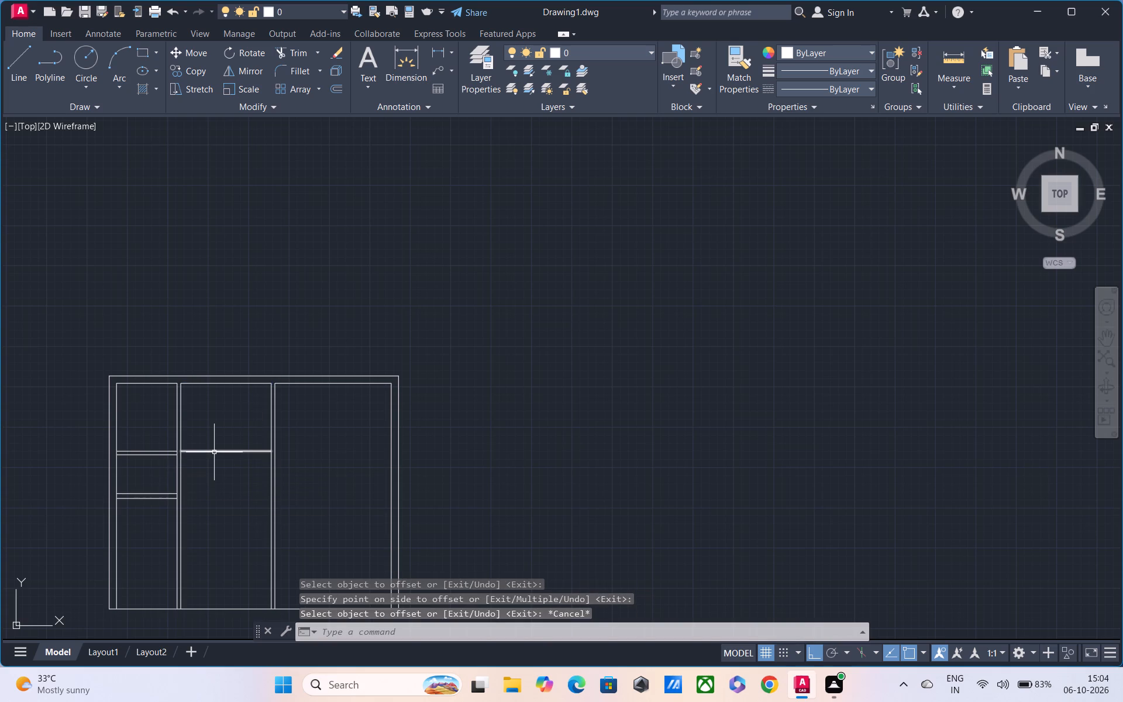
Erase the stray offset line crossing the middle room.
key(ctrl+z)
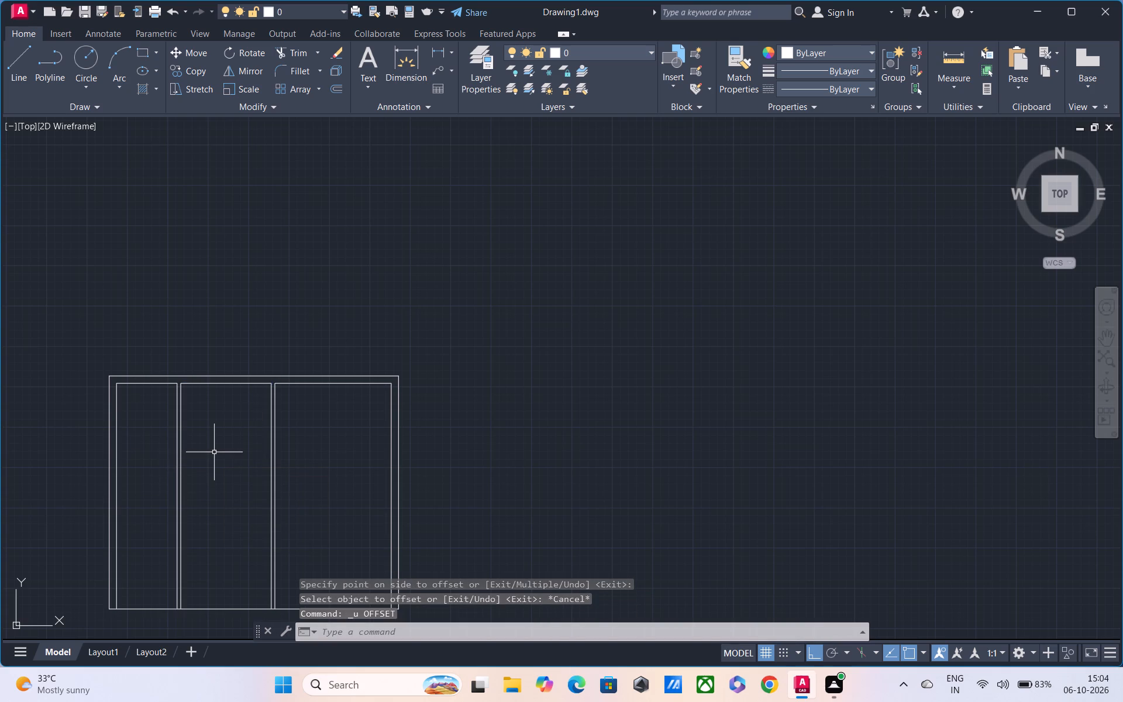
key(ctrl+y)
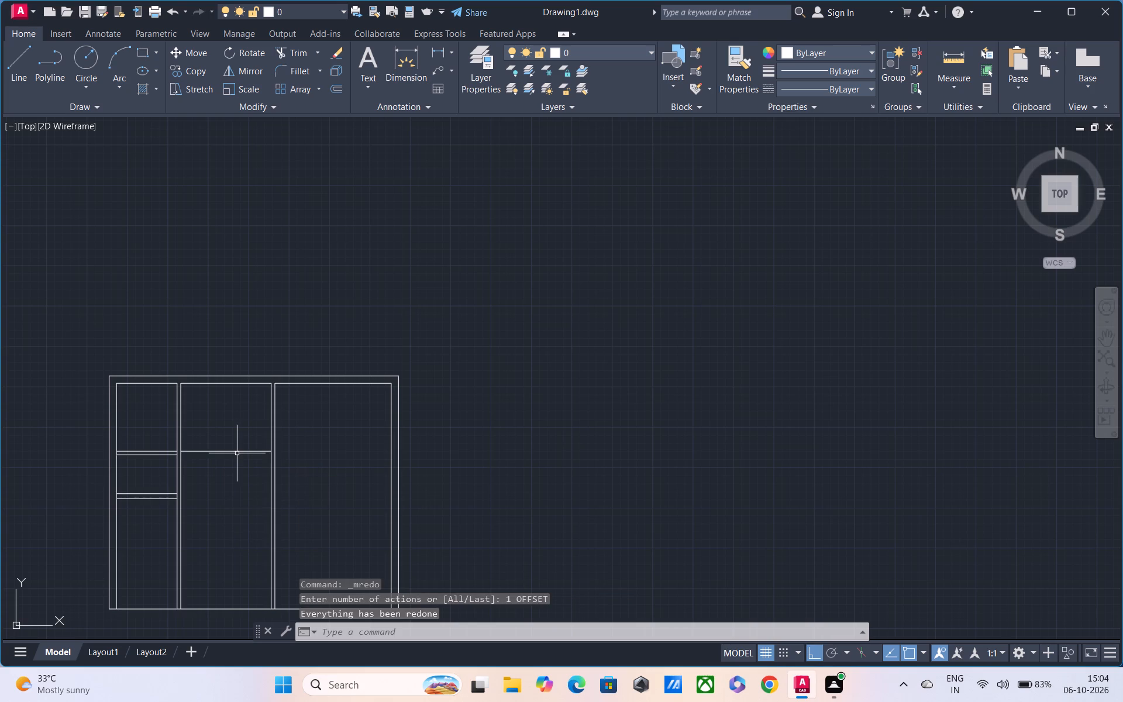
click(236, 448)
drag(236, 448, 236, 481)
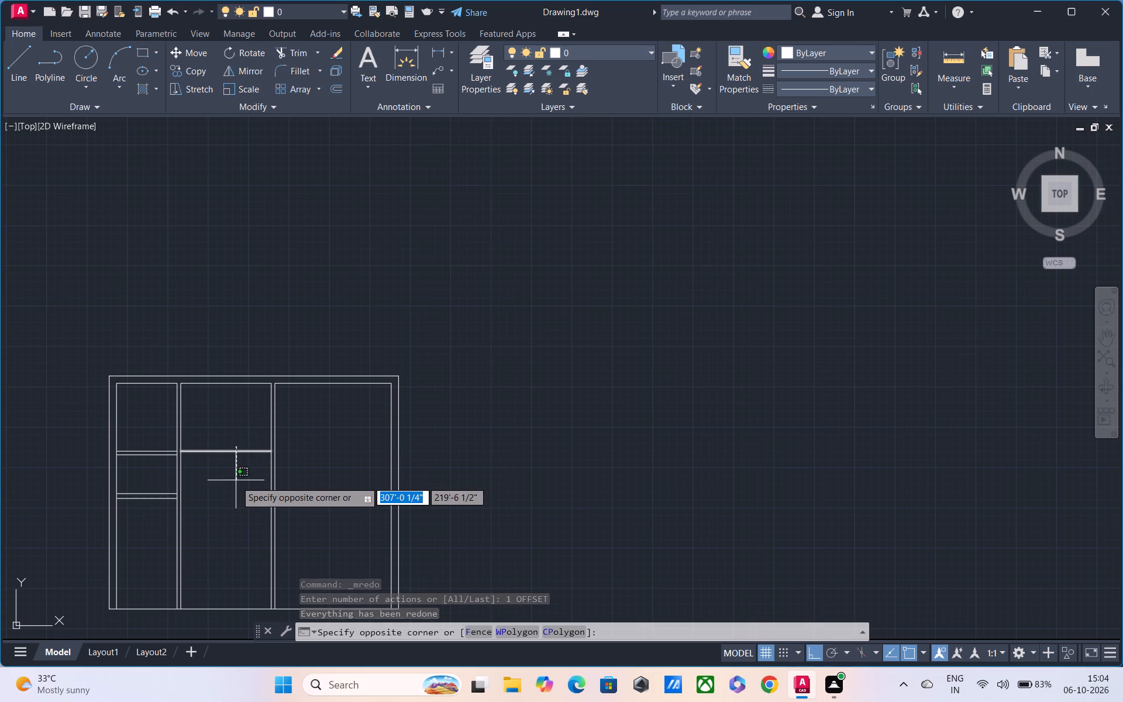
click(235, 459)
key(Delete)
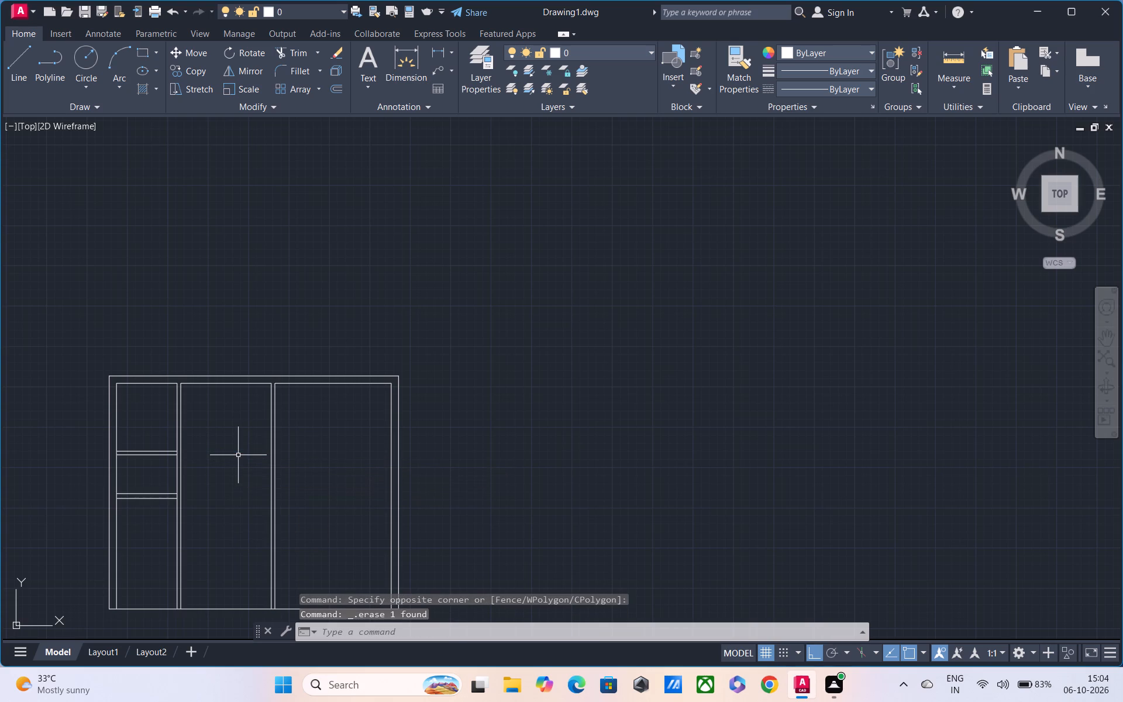
Offset the middle room's top inner wall line 15'1" down, and offset the new line 4.5" down to form a horizontal partition.
text(o)
key(space)
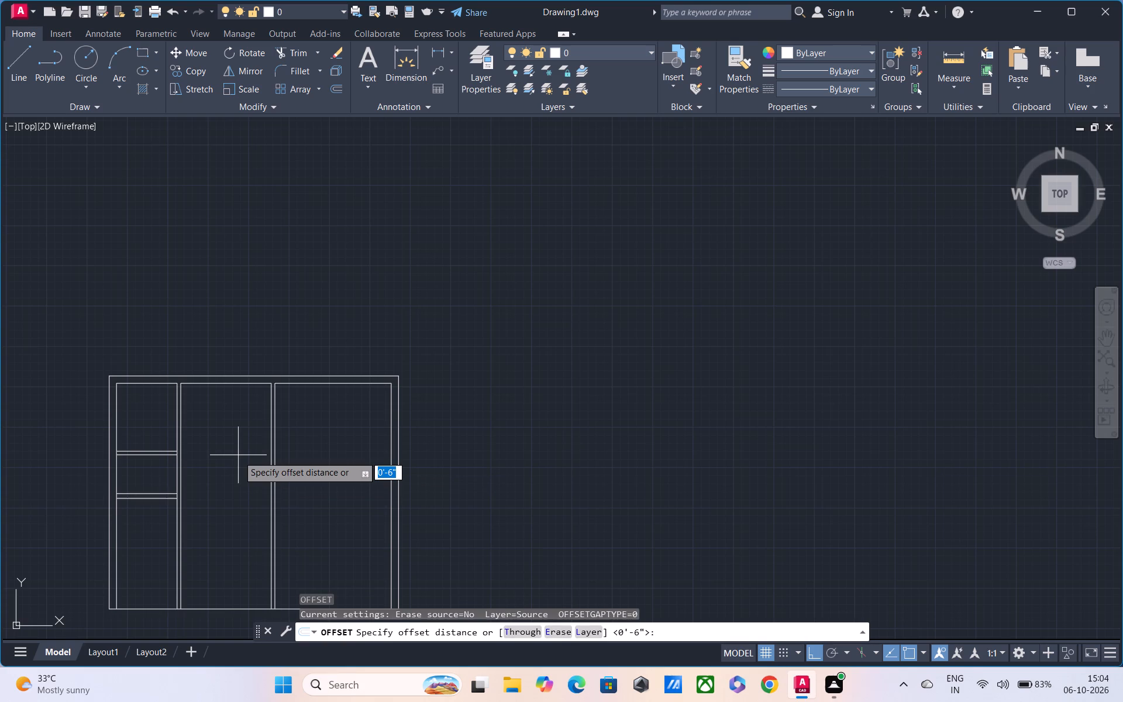
text(16)
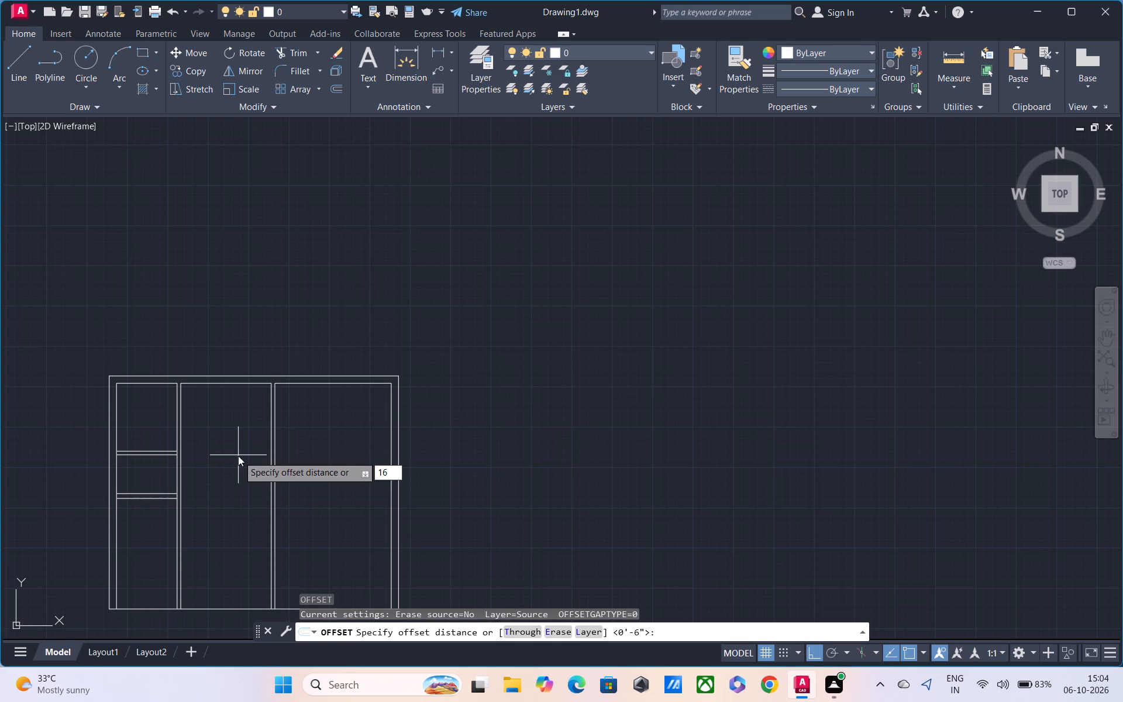
key(BackSpace)
text(5')
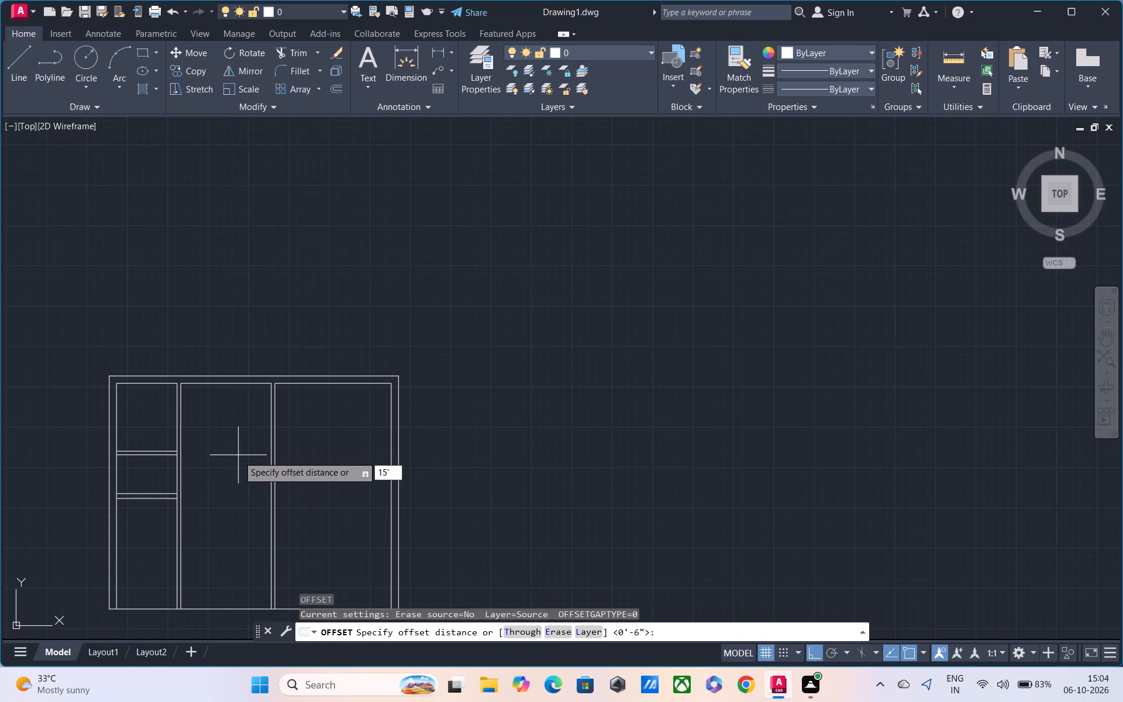
text(1")
key(space)
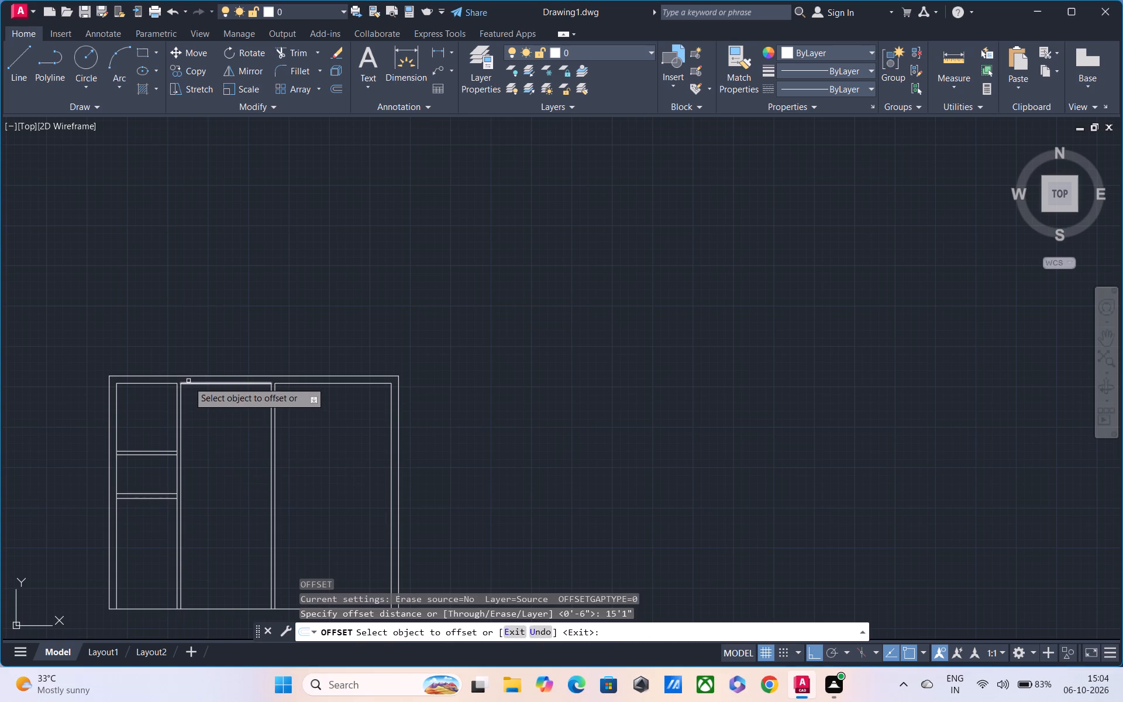
click(192, 383)
click(202, 522)
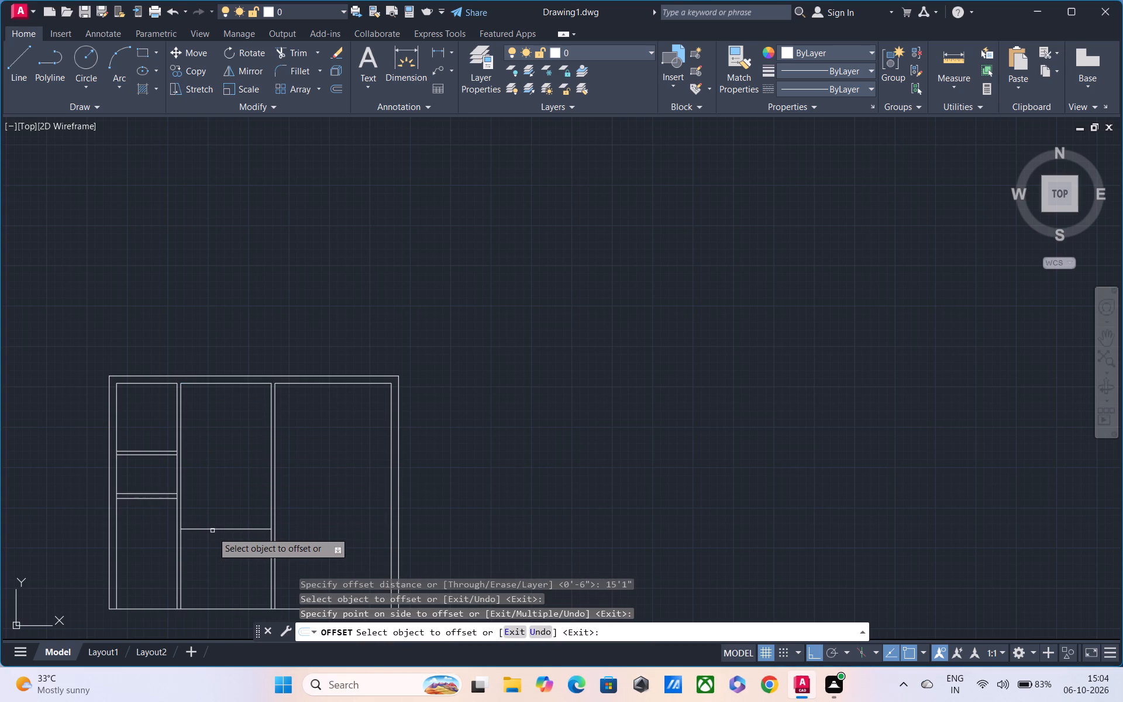
click(212, 532)
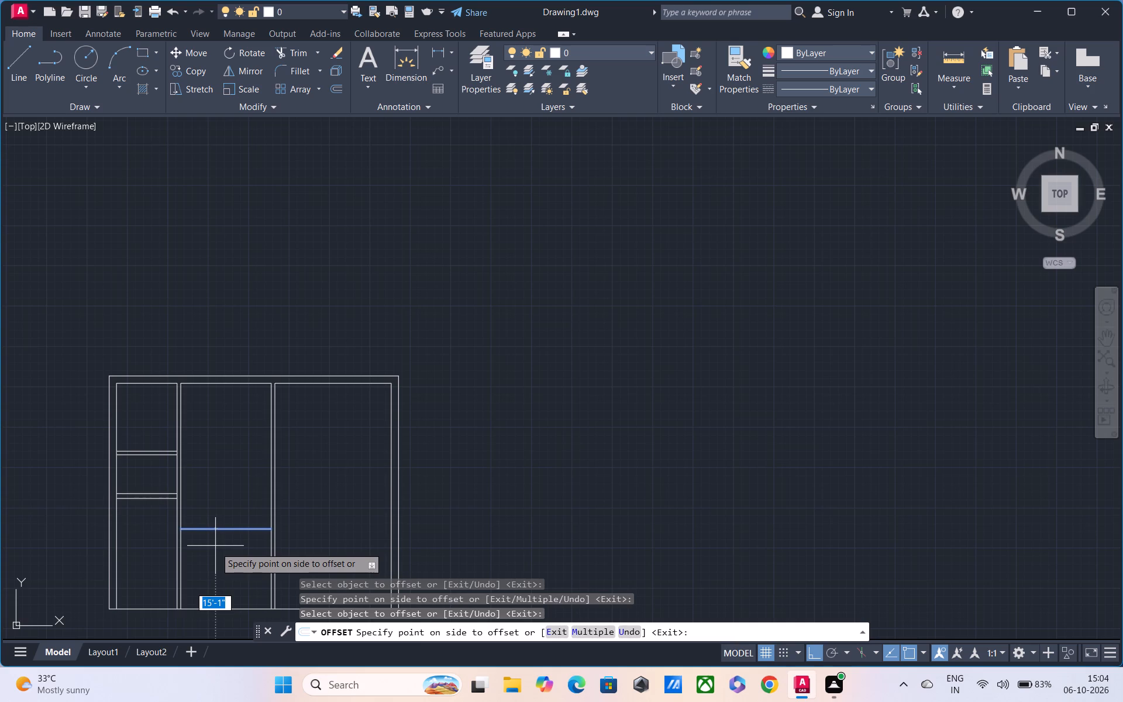
text(4.5")
key(Return)
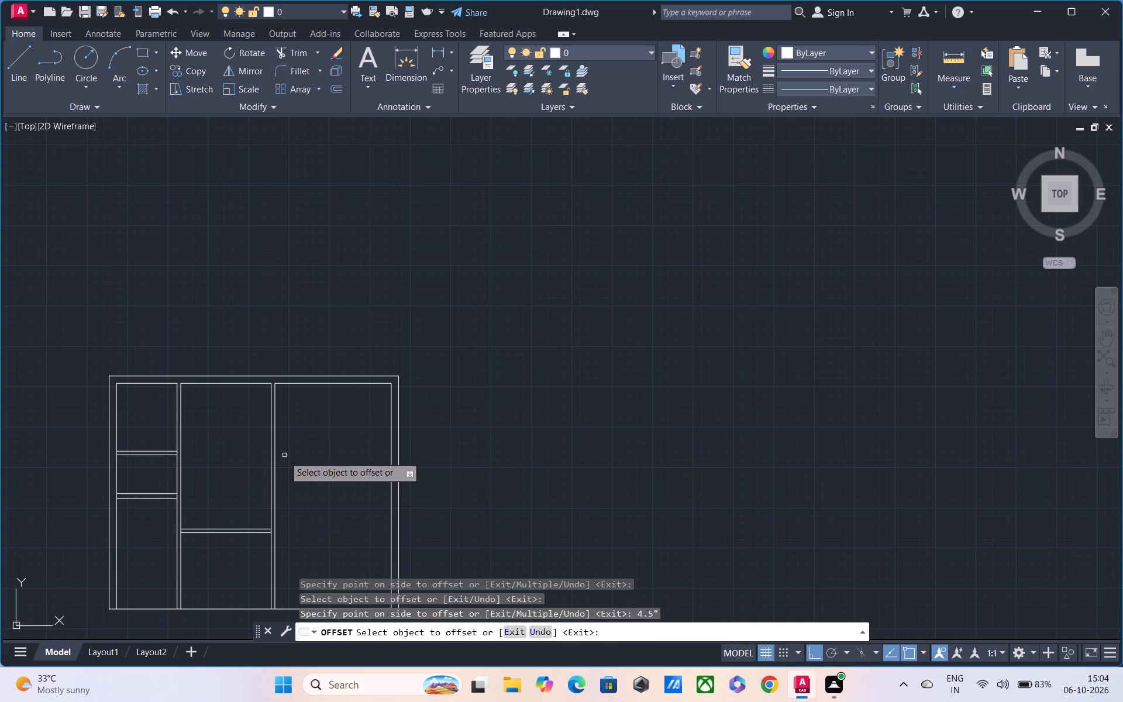
Offset the right room's top inner wall line 10'8" down, and offset the new line 6" down to form a horizontal partition.
click(318, 381)
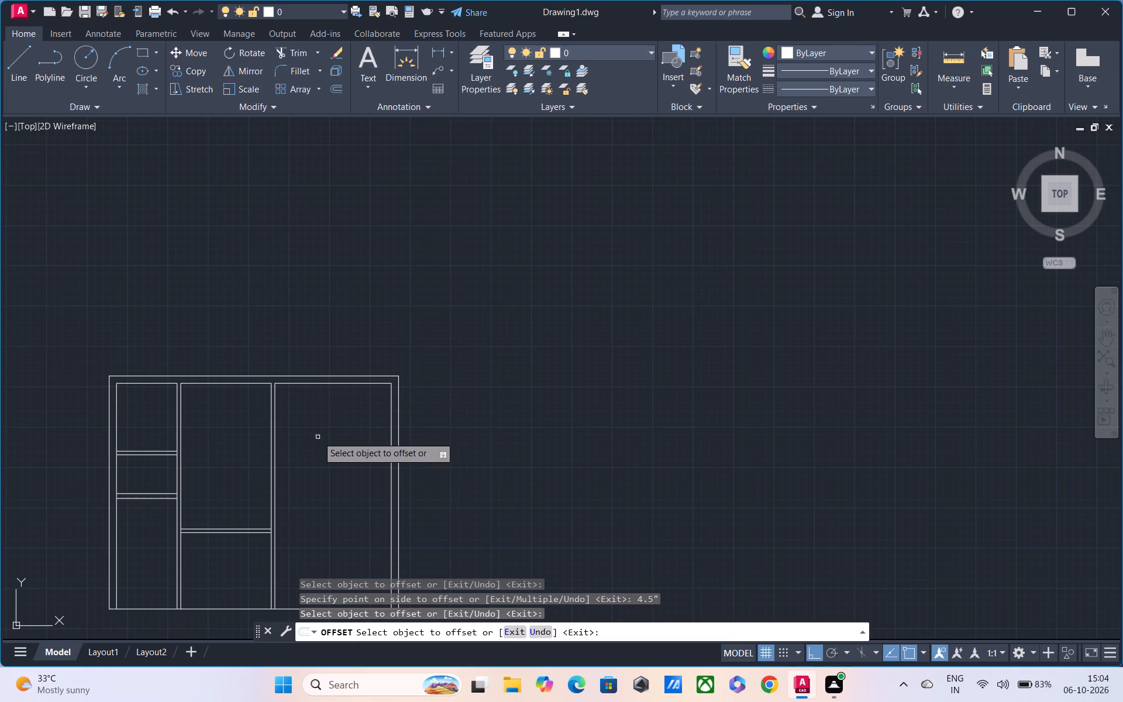
click(322, 382)
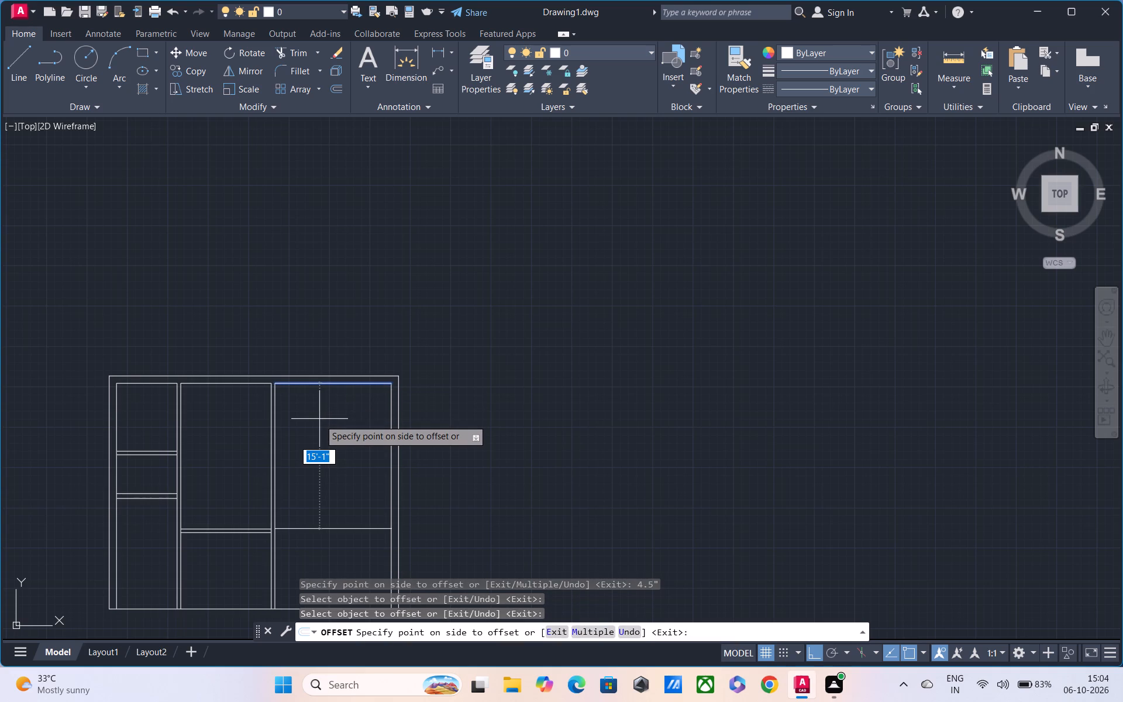
text(10)
text('8")
key(Return)
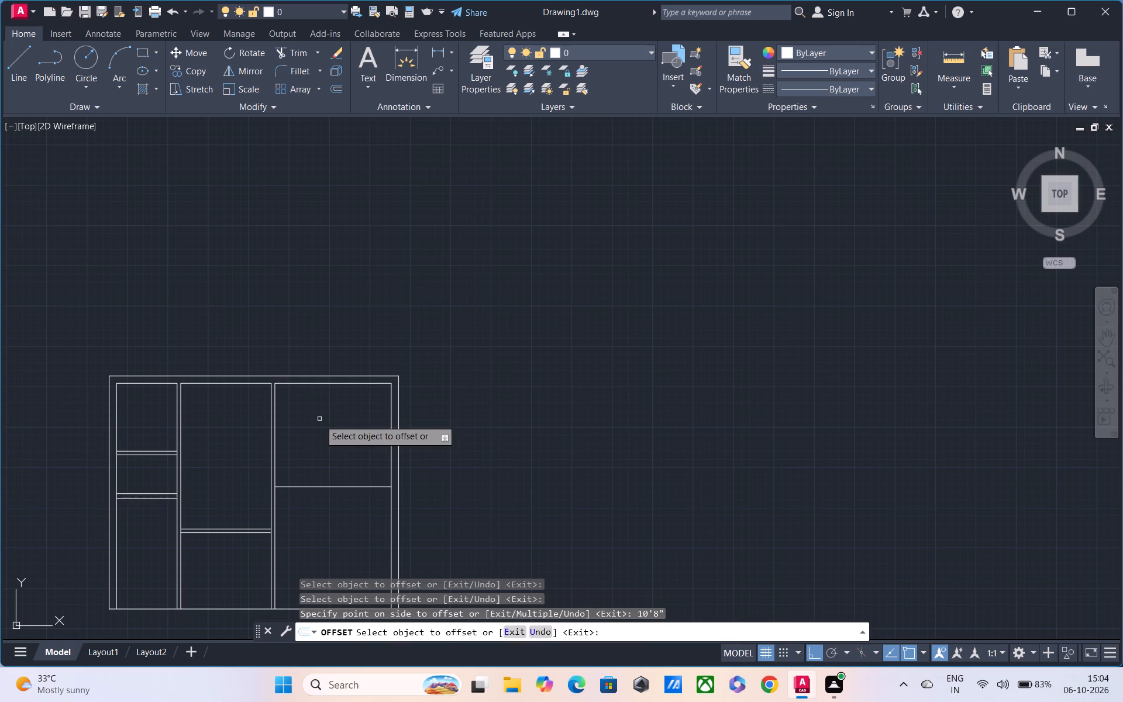
click(364, 485)
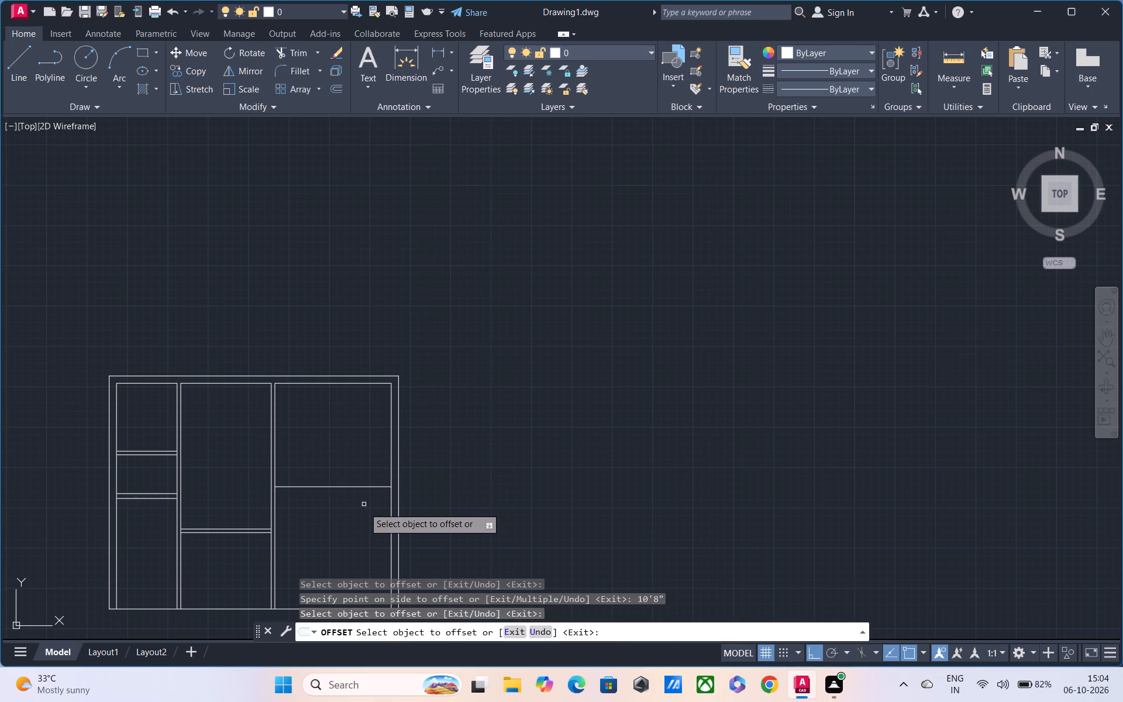
click(364, 487)
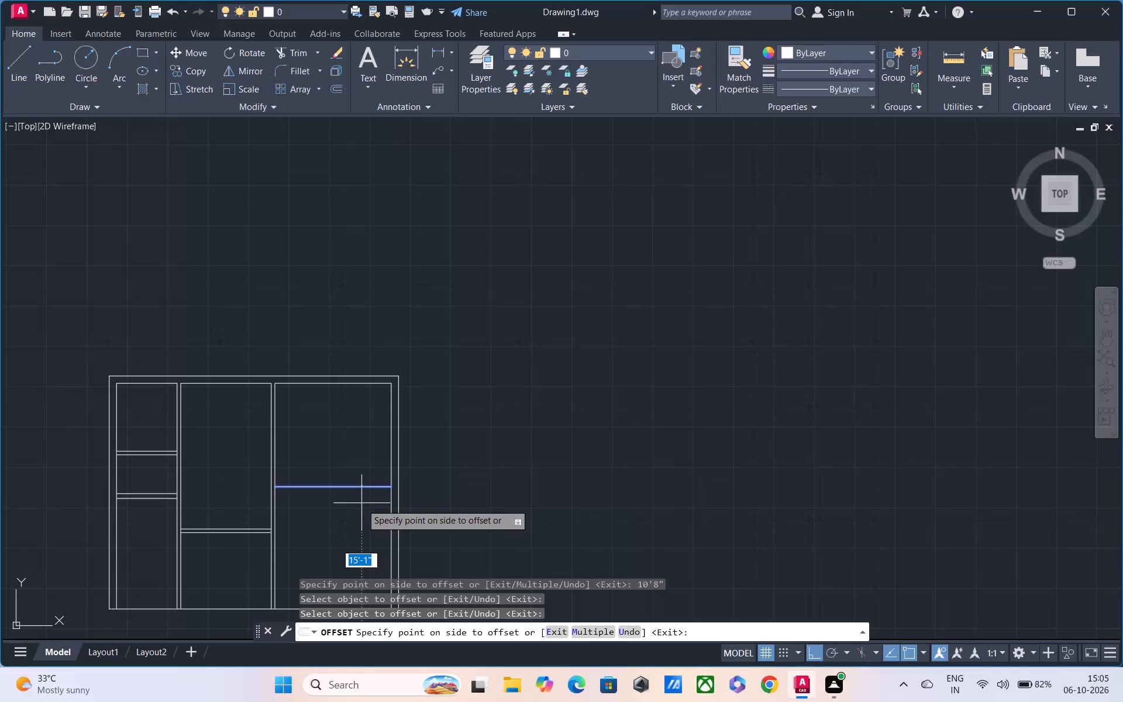
key(4)
key(BackSpace)
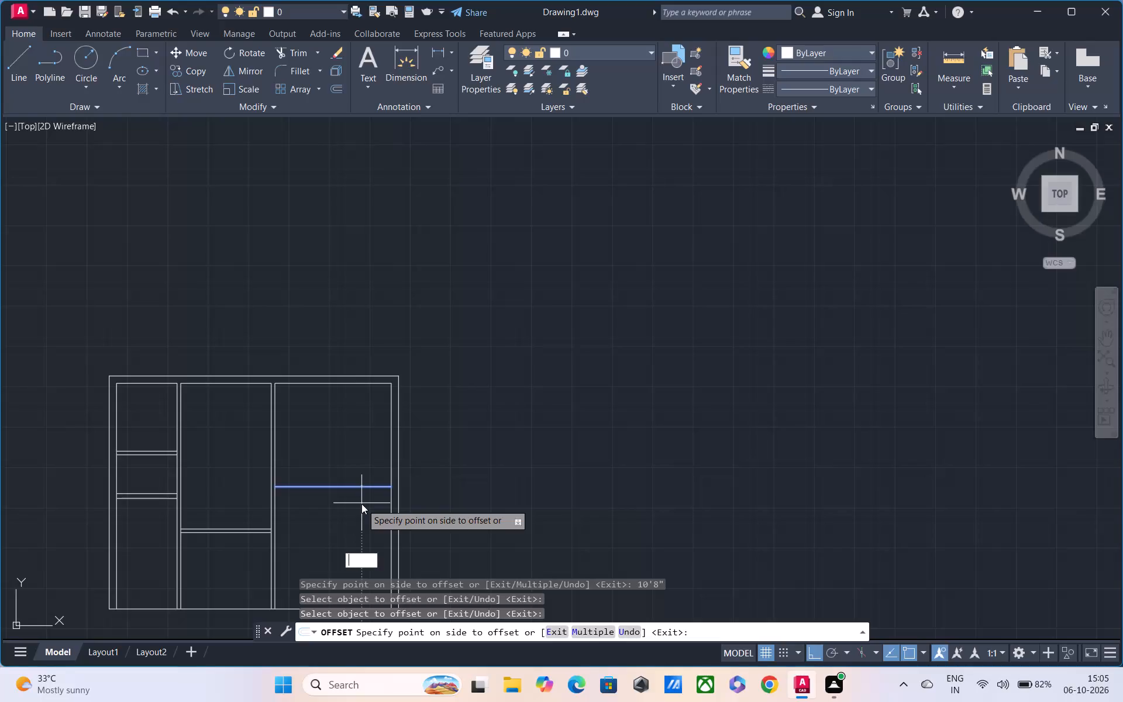
text(6")
key(Return)
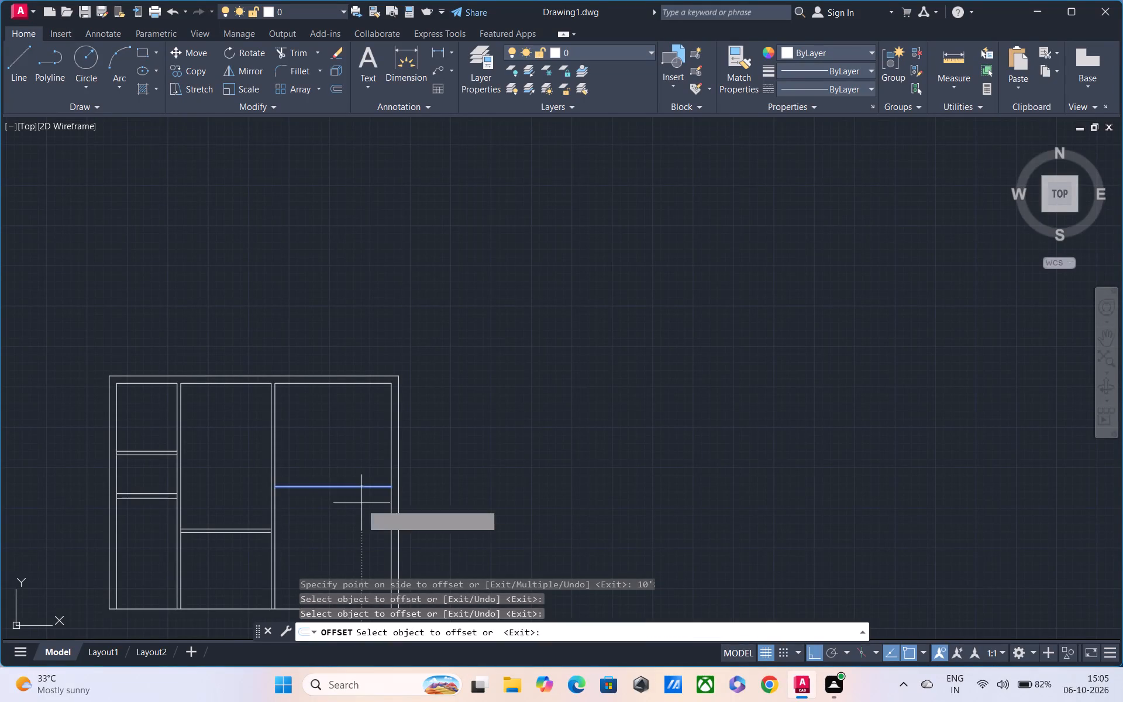
Offset the right room partition's lower line 14'4" down, and offset the new line 9" down to form an outer wall below the plan.
middle_drag(356, 501, 365, 456)
scroll(360, 450, up, 1)
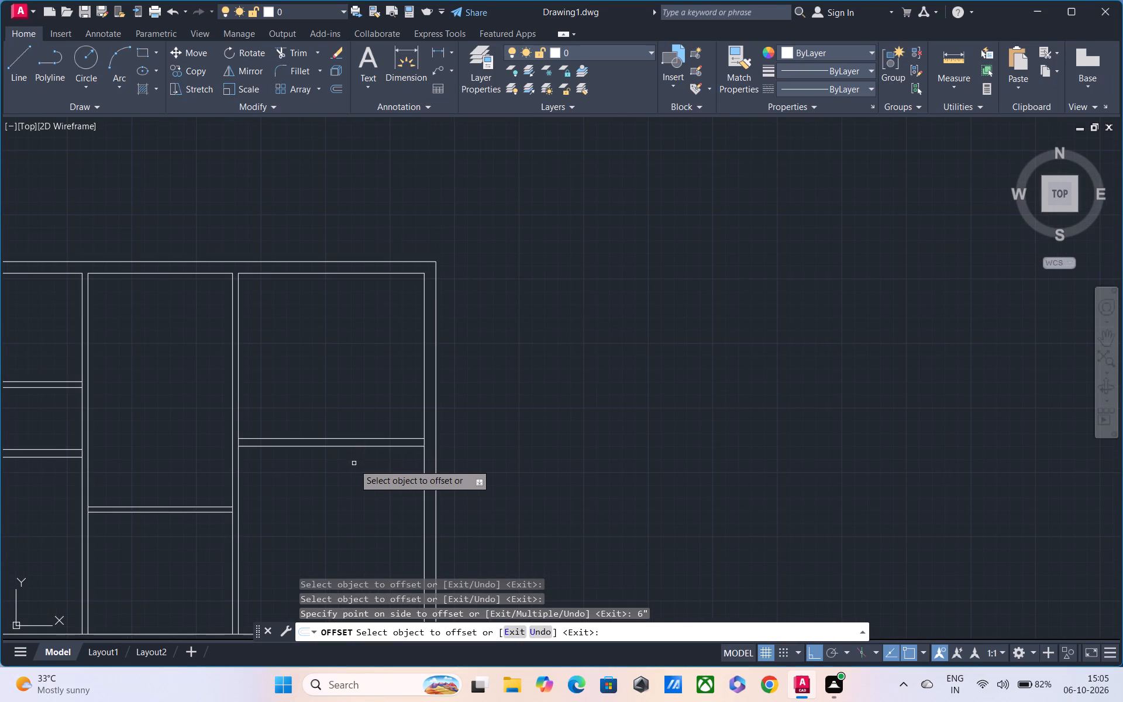
click(357, 449)
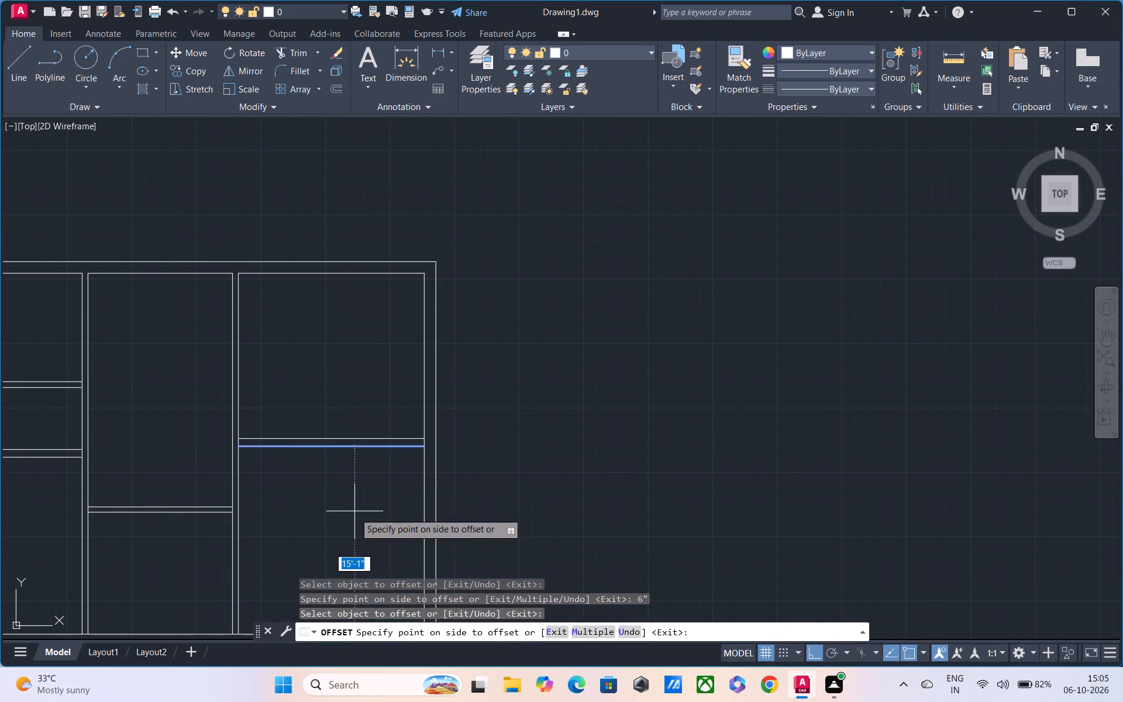
middle_drag(354, 512, 360, 429)
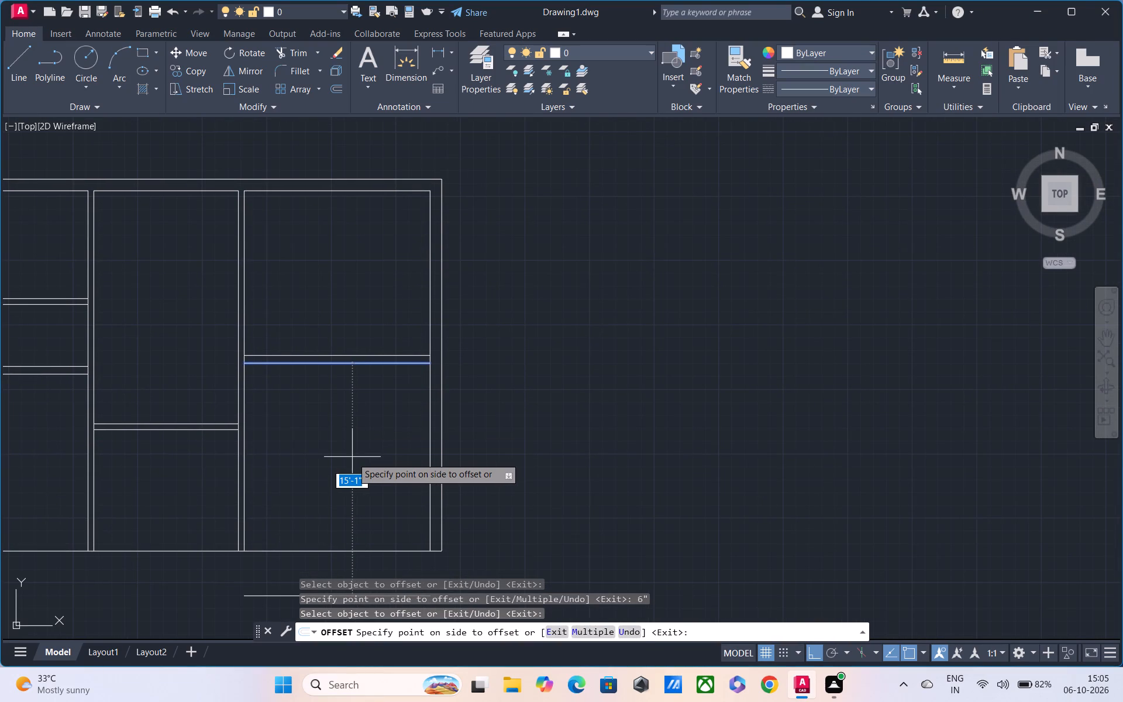
text(14)
key(apostrophe)
text(4")
key(Return)
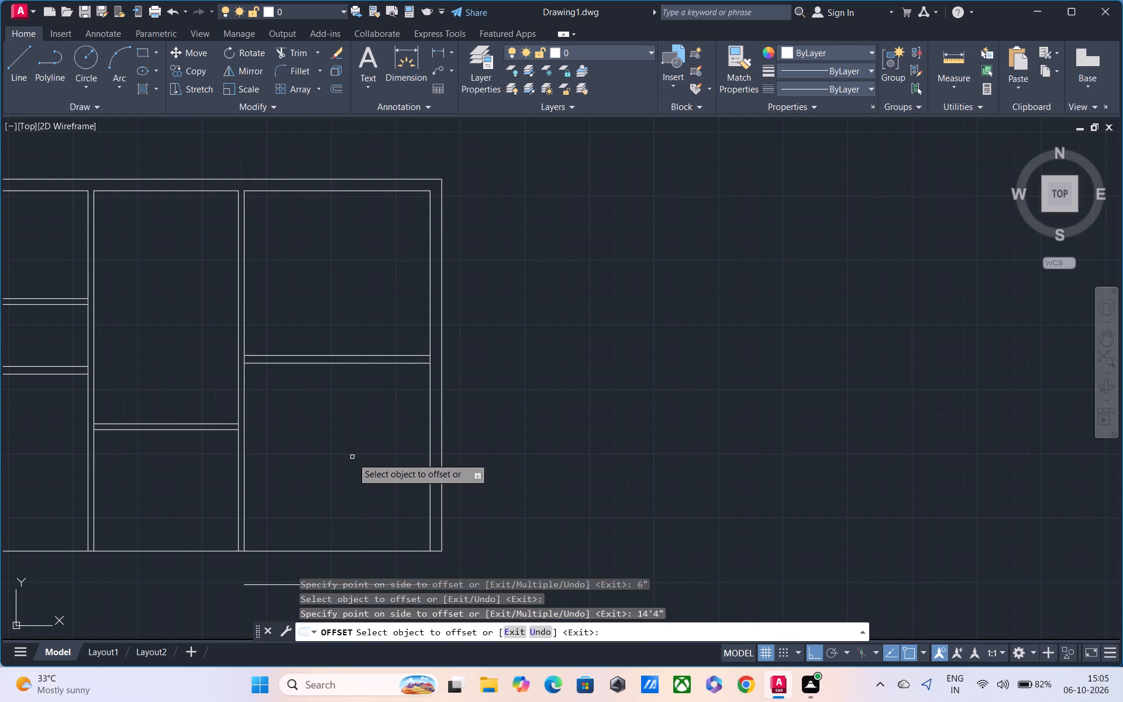
scroll(357, 453, down, 1)
middle_drag(357, 453, 389, 411)
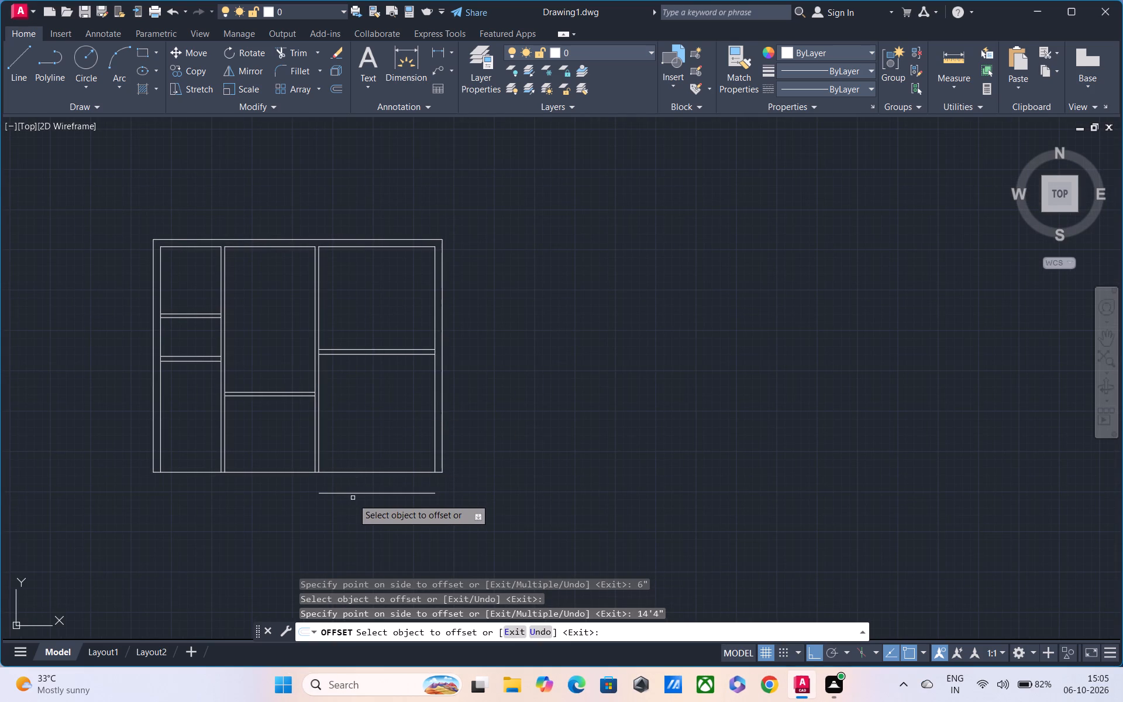
click(356, 495)
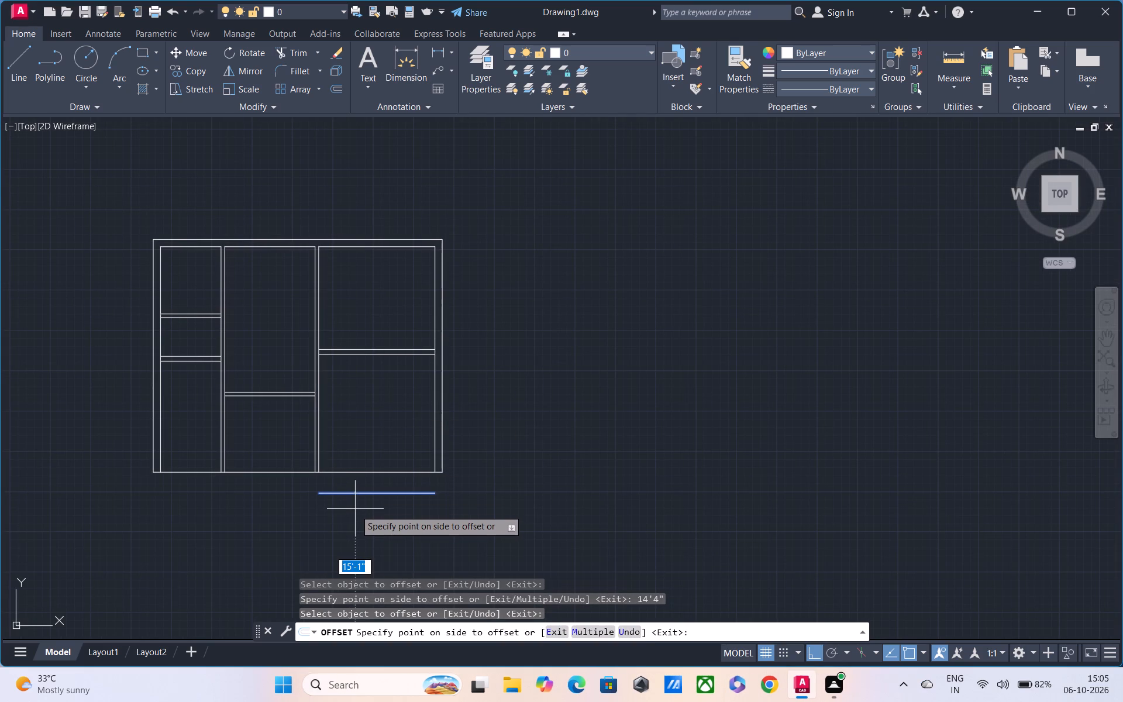
text(9")
key(Return)
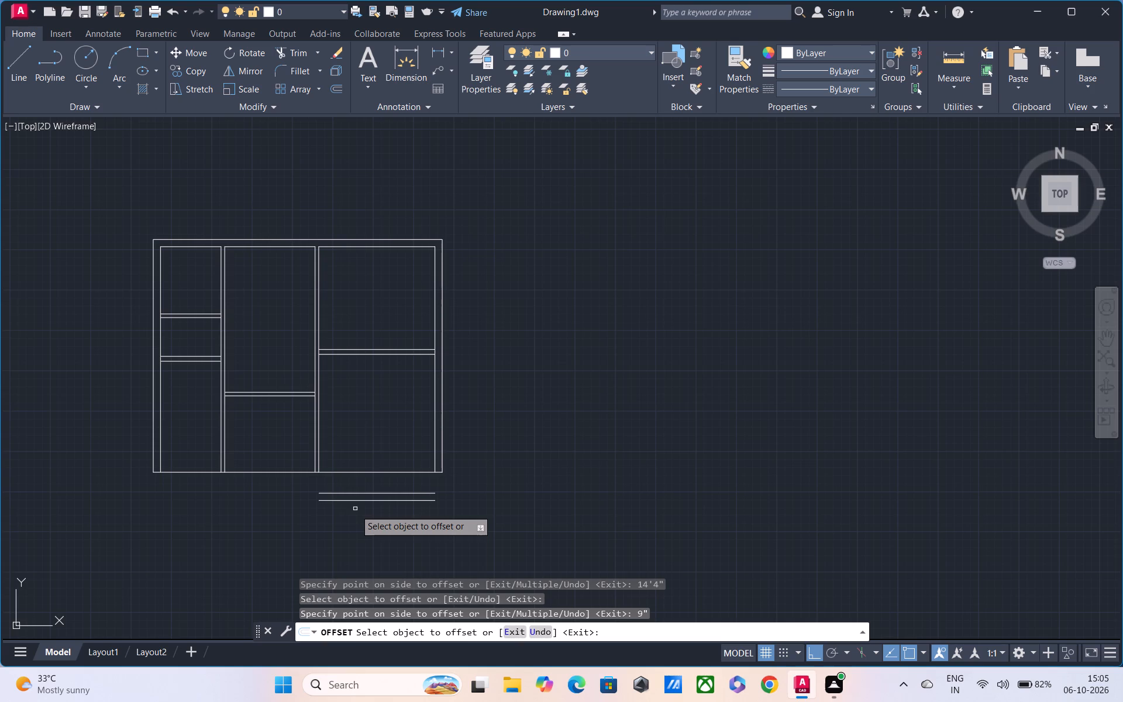
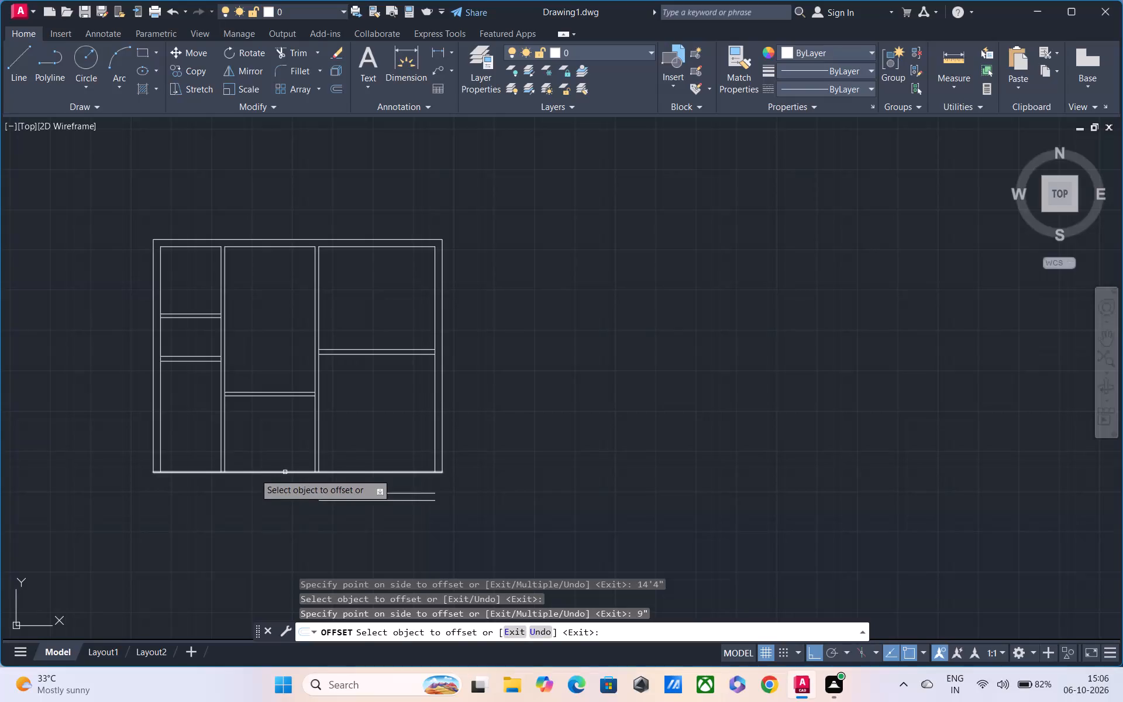
Offset the lower line of the middle room's horizontal partition 9'4" down.
middle_drag(266, 528, 232, 586)
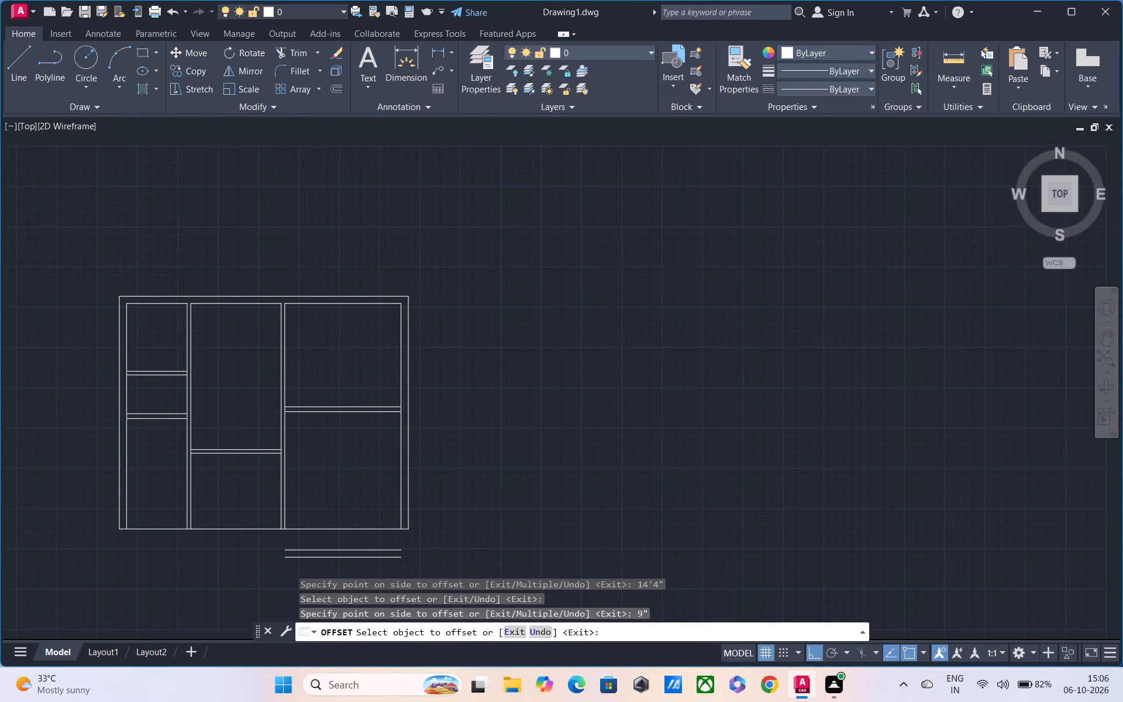
middle_drag(226, 552, 246, 523)
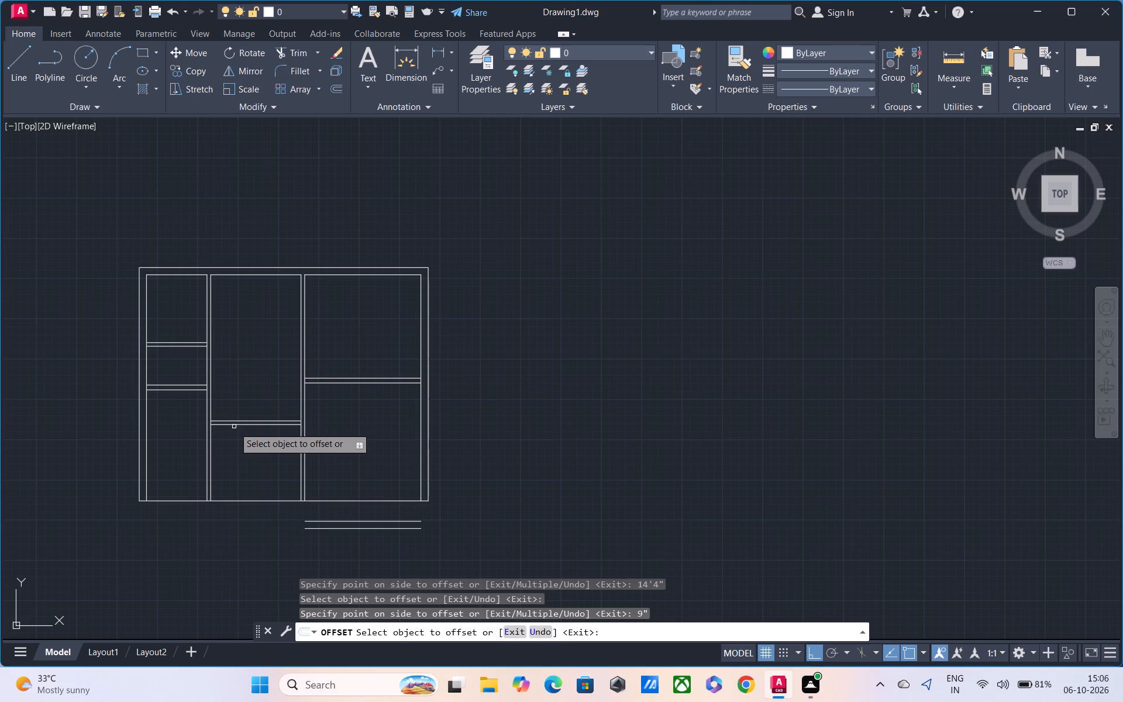
scroll(240, 447, up, 2)
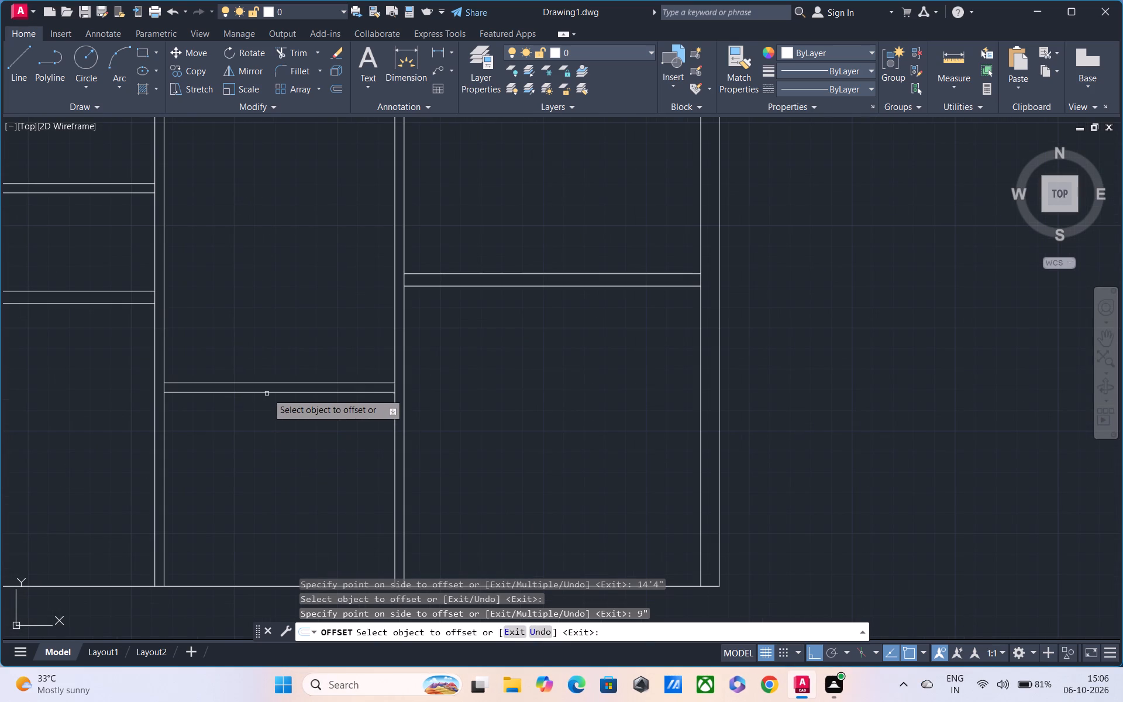
click(268, 393)
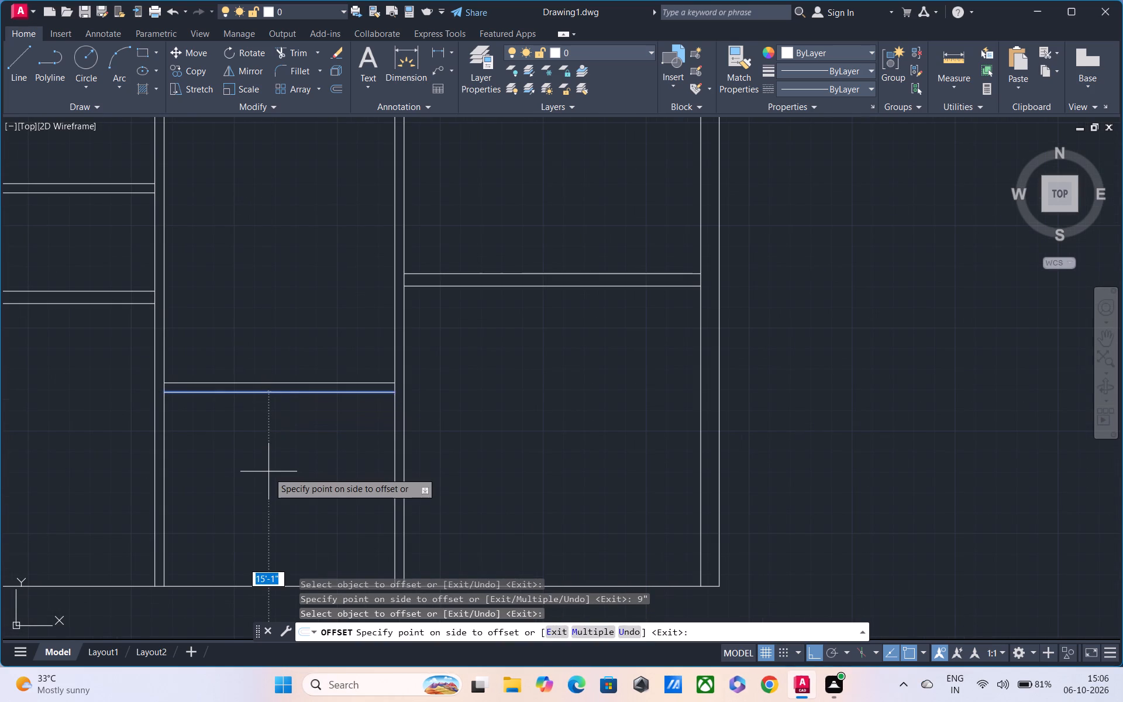
text(9'4")
key(Return)
scroll(250, 438, down, 2)
middle_drag(247, 456, 263, 423)
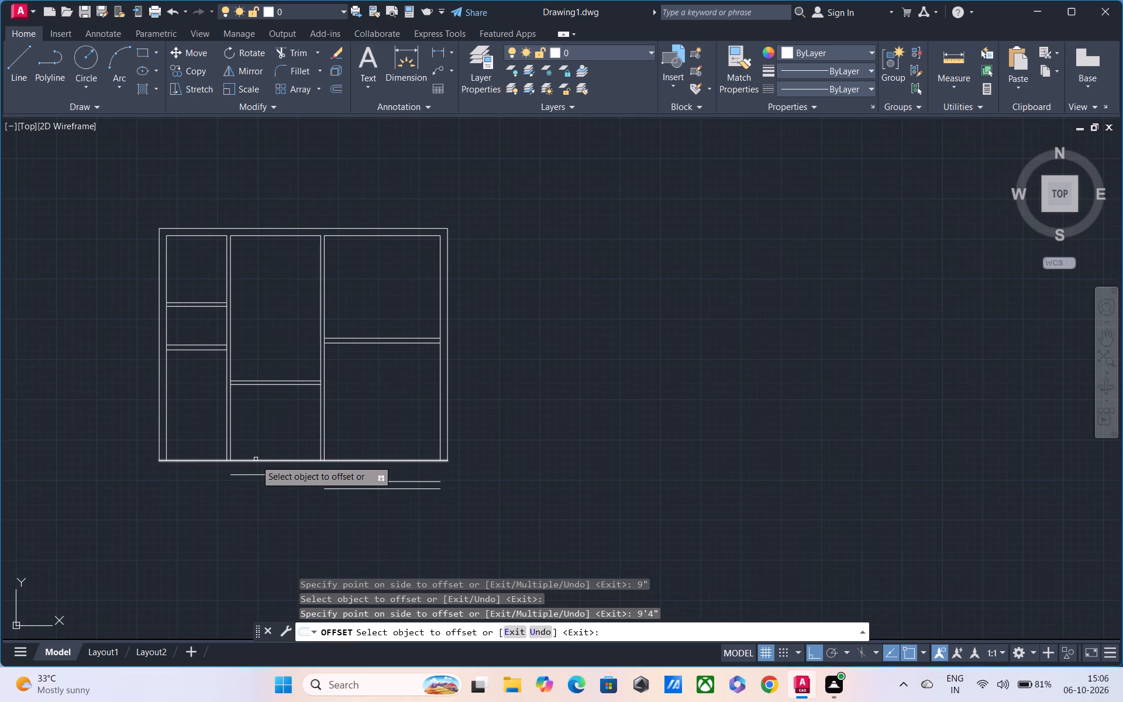
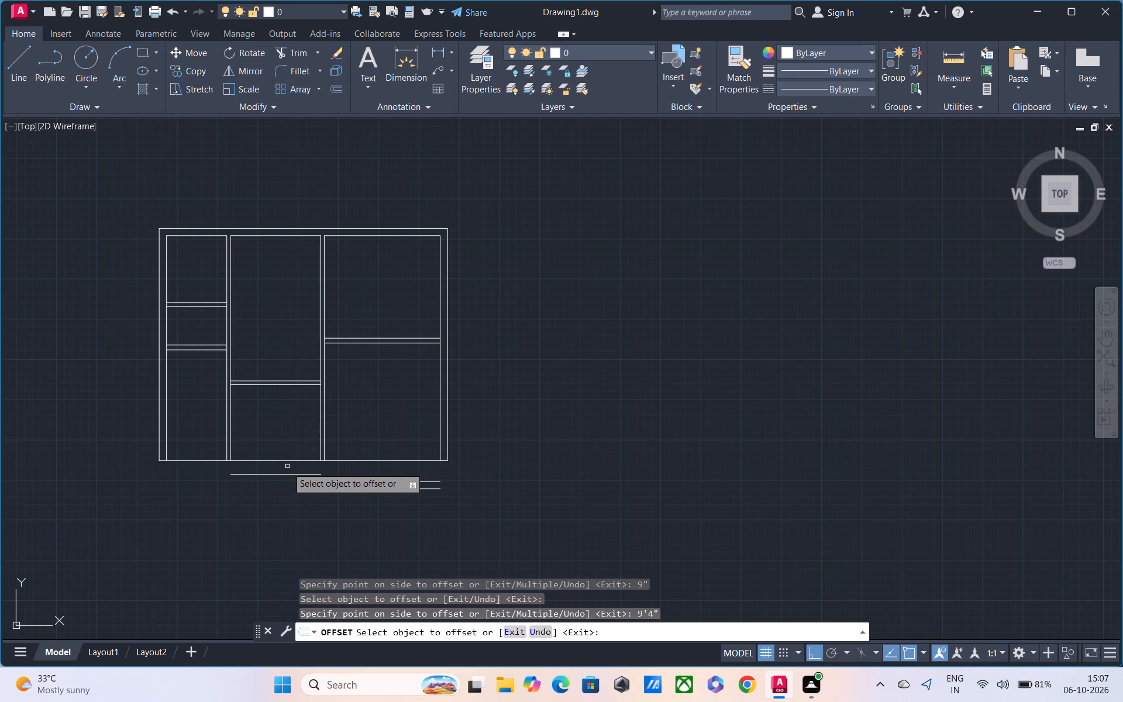
Measure down the middle room's right wall from its upper inner corner to the horizontal partition.
key(Escape)
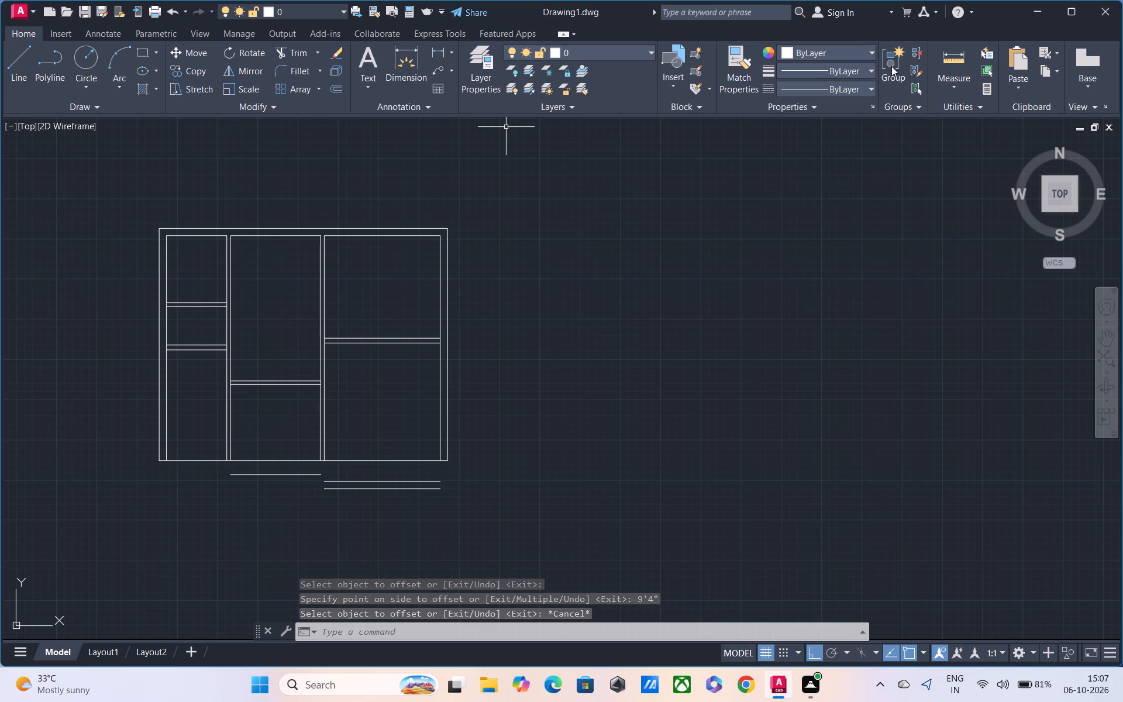
click(959, 82)
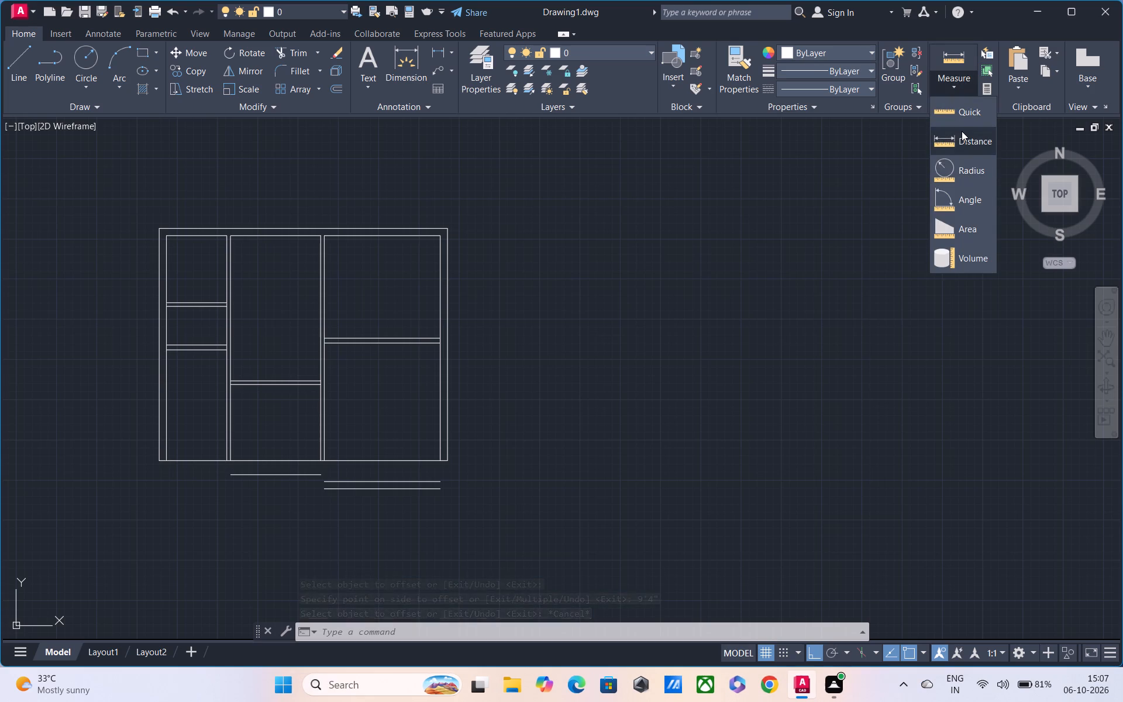
click(962, 140)
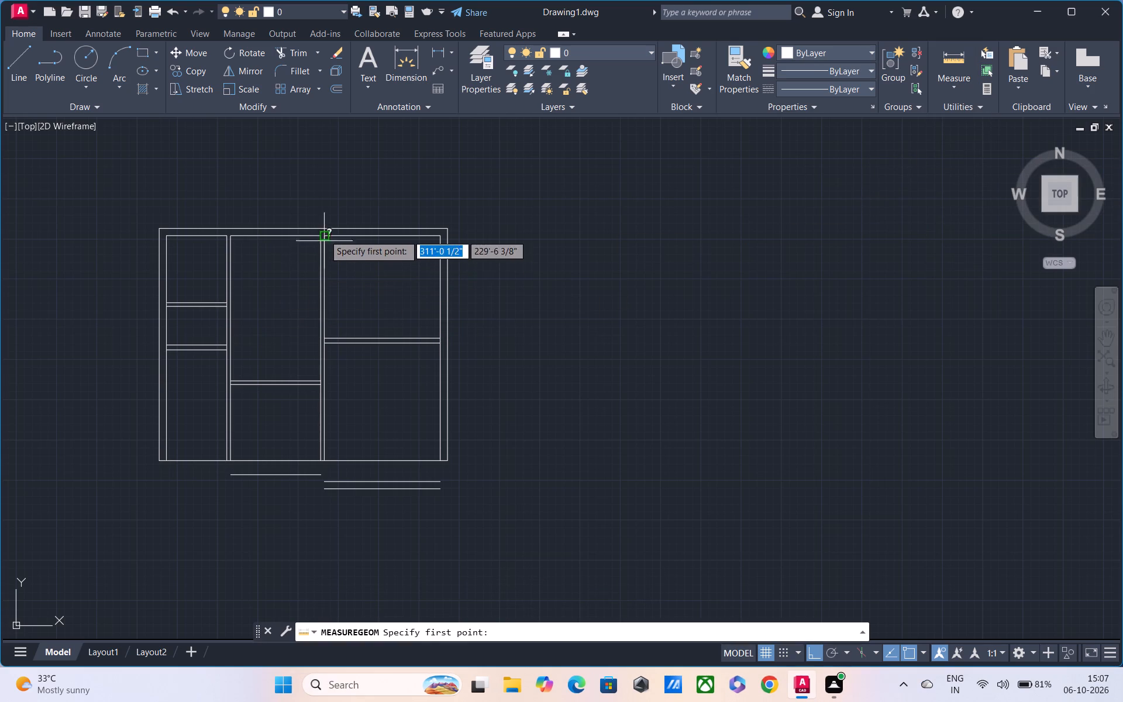
click(316, 233)
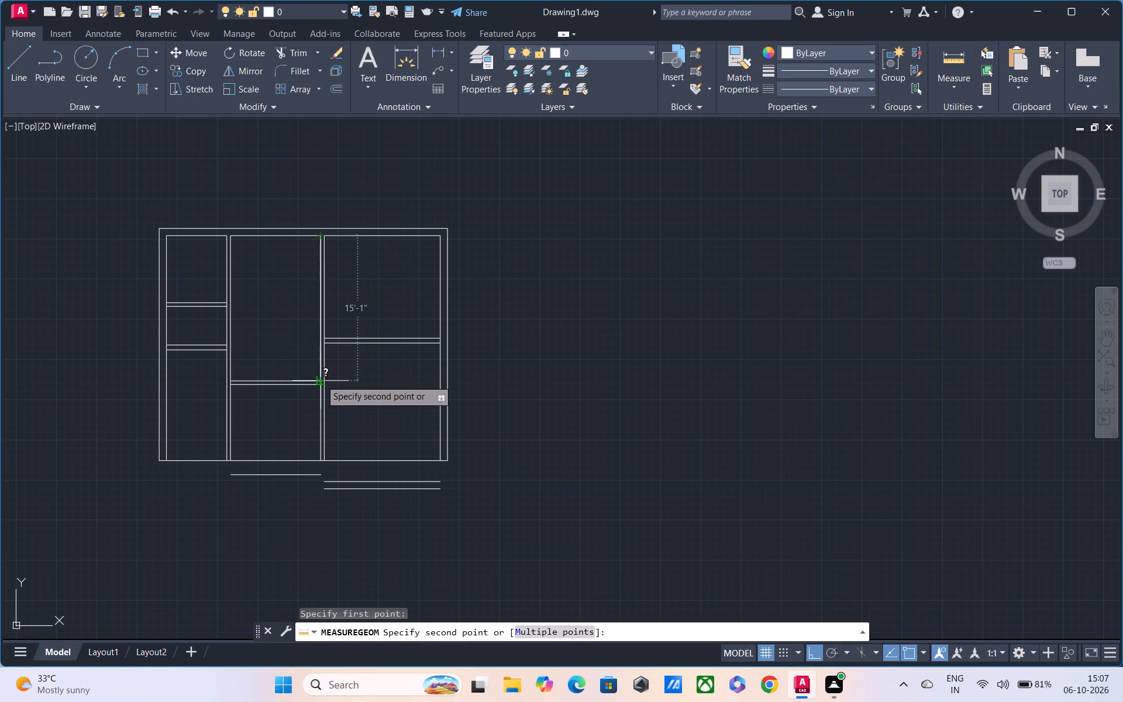
scroll(321, 380, up, 1)
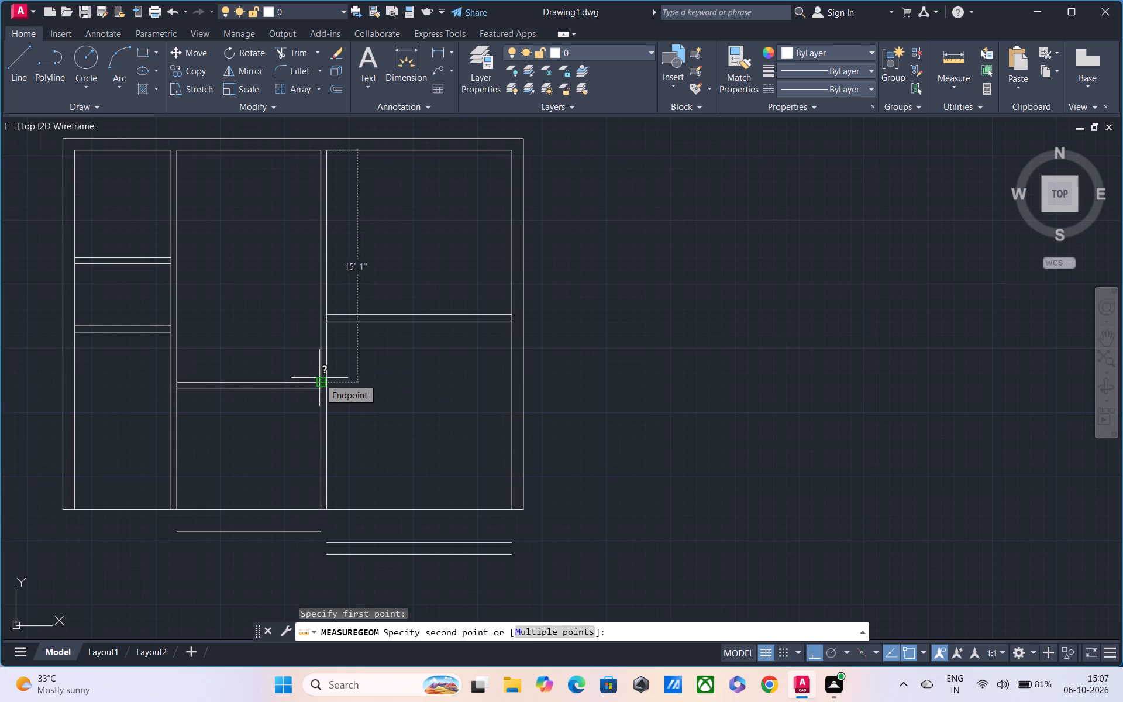
scroll(319, 378, down, 1)
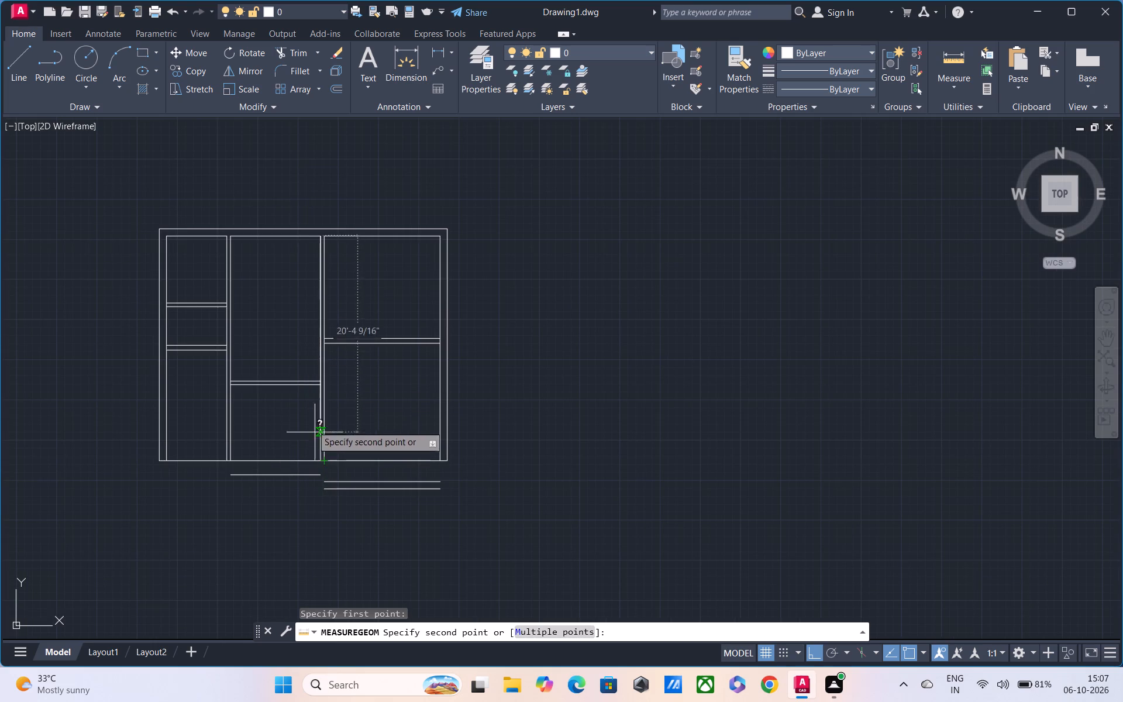
scroll(317, 408, up, 2)
key(Escape)
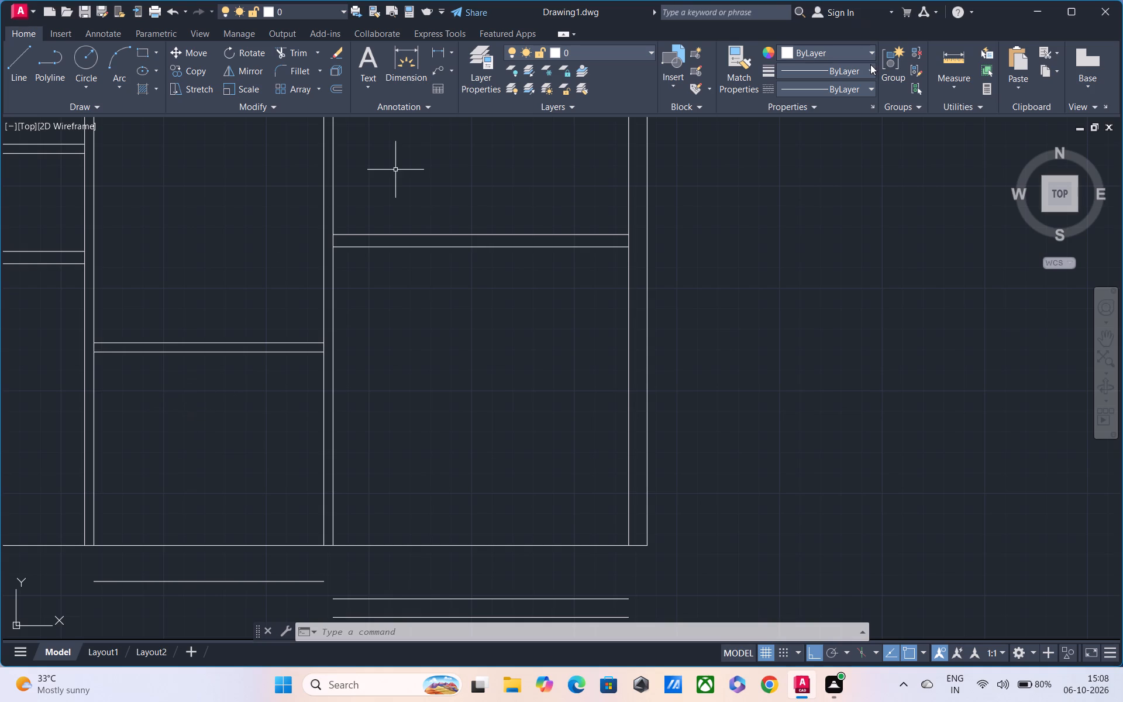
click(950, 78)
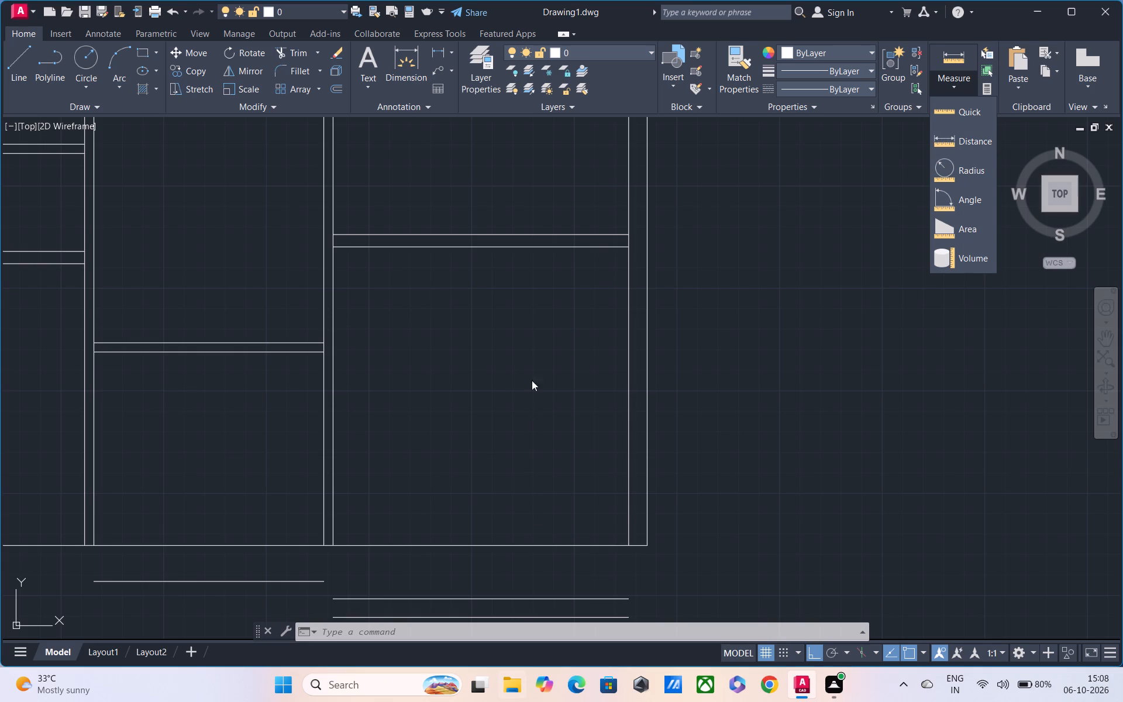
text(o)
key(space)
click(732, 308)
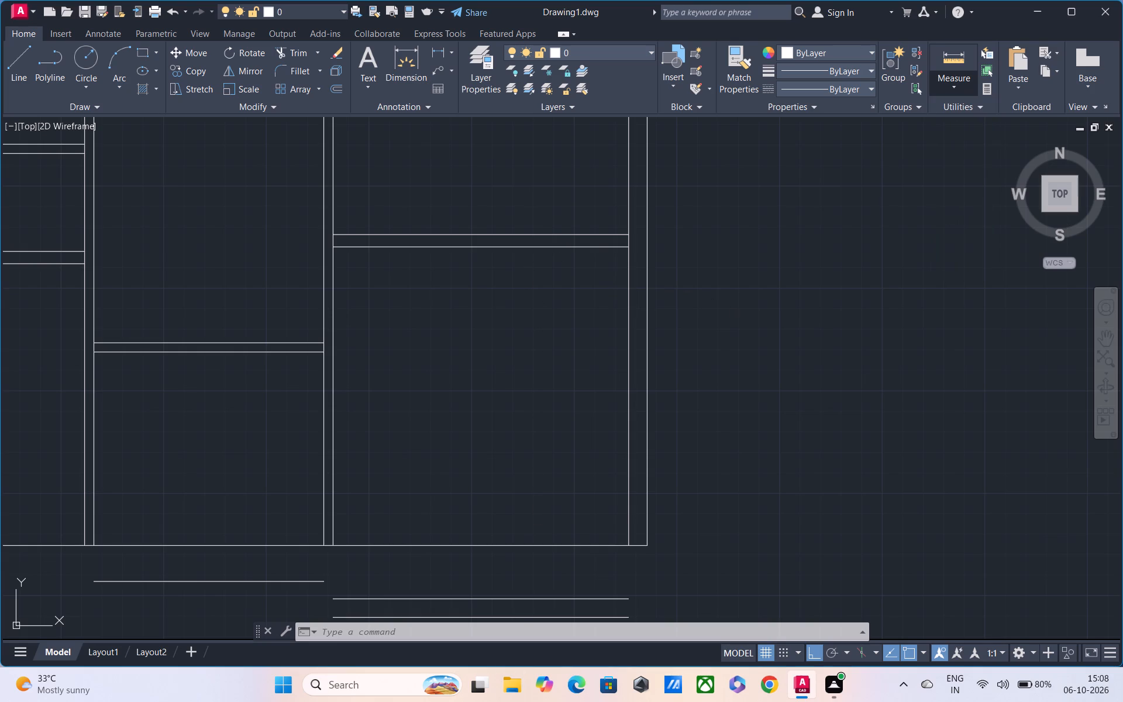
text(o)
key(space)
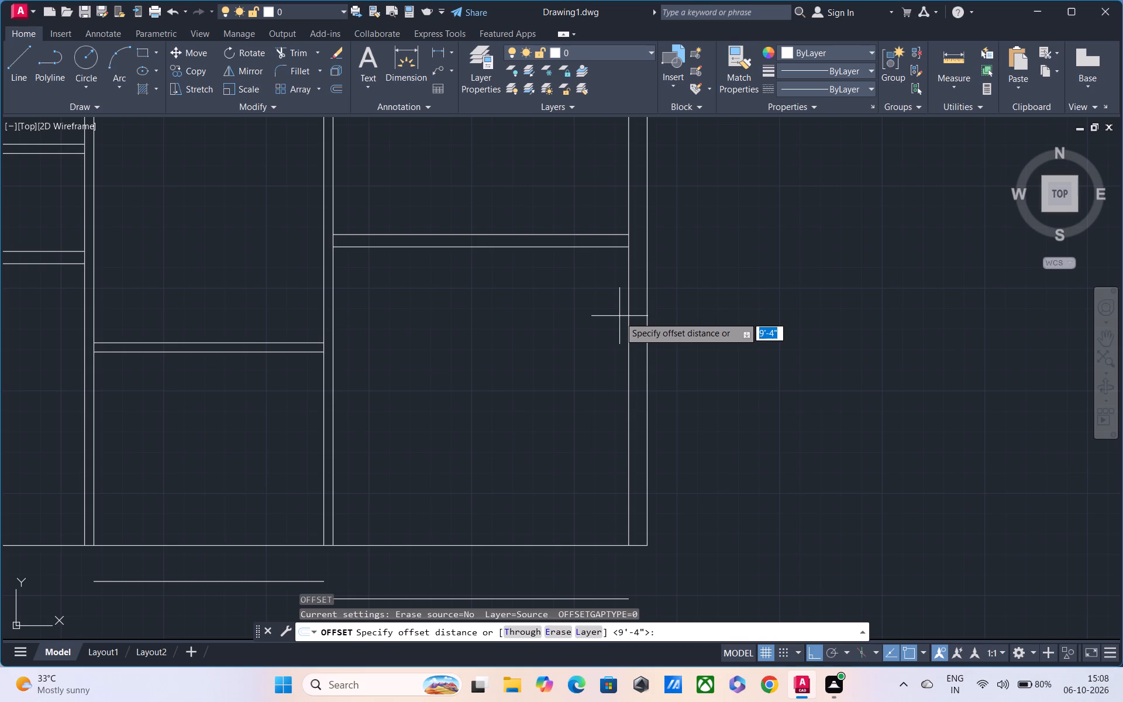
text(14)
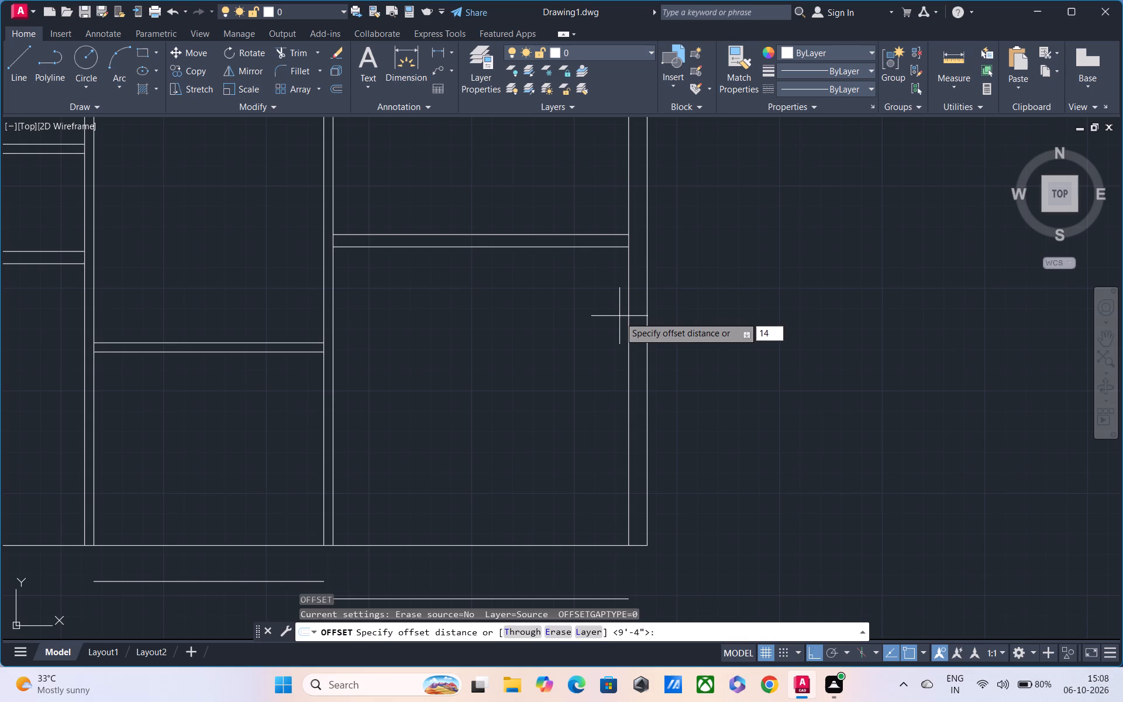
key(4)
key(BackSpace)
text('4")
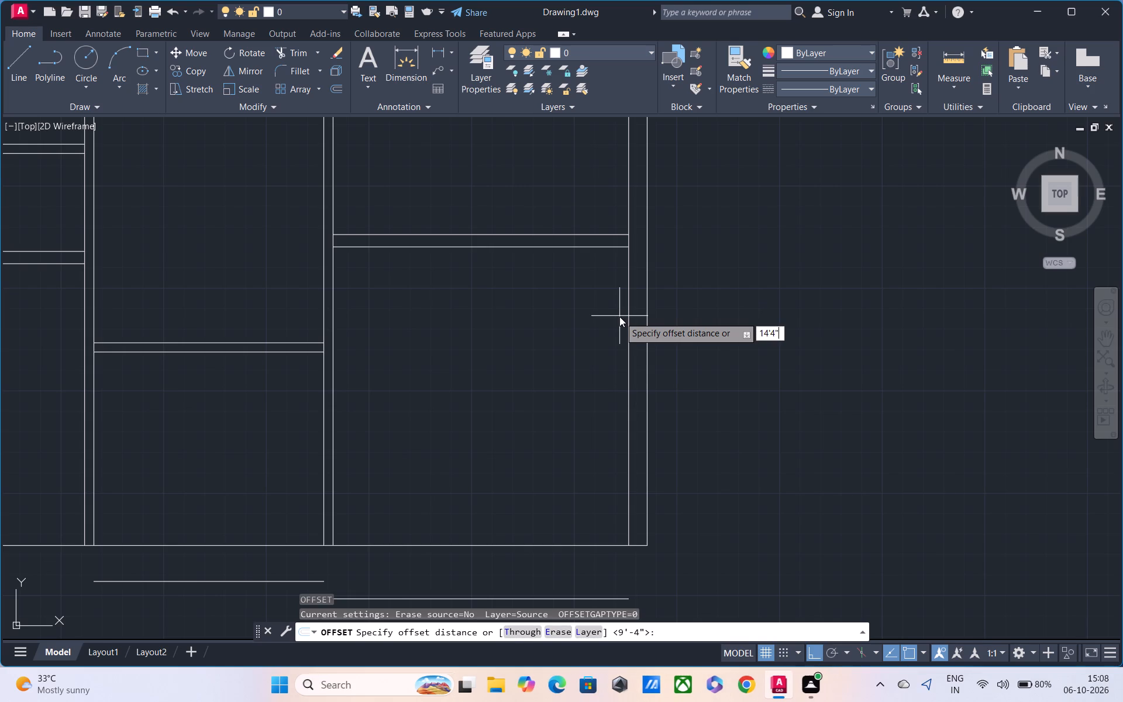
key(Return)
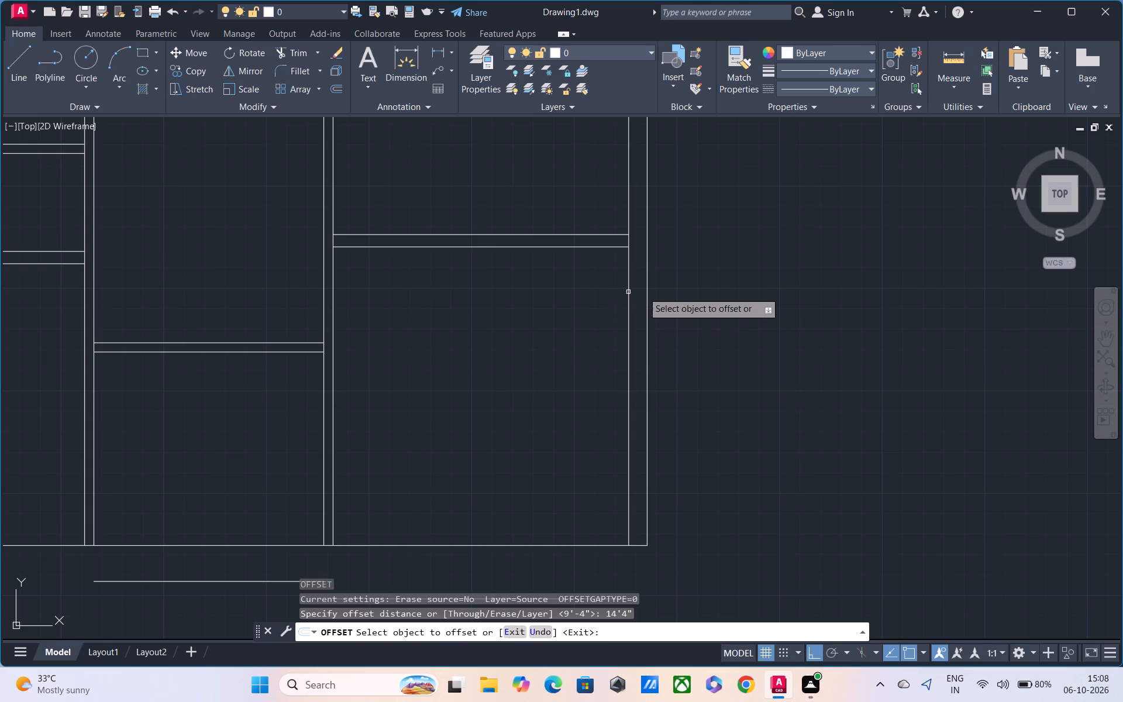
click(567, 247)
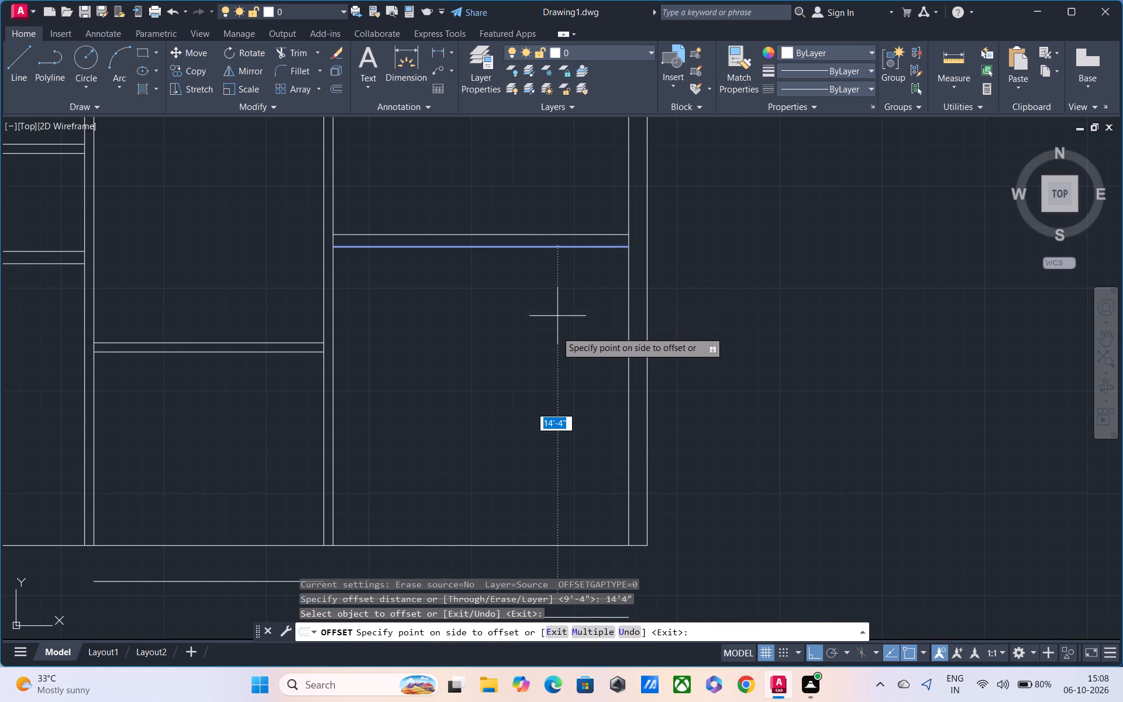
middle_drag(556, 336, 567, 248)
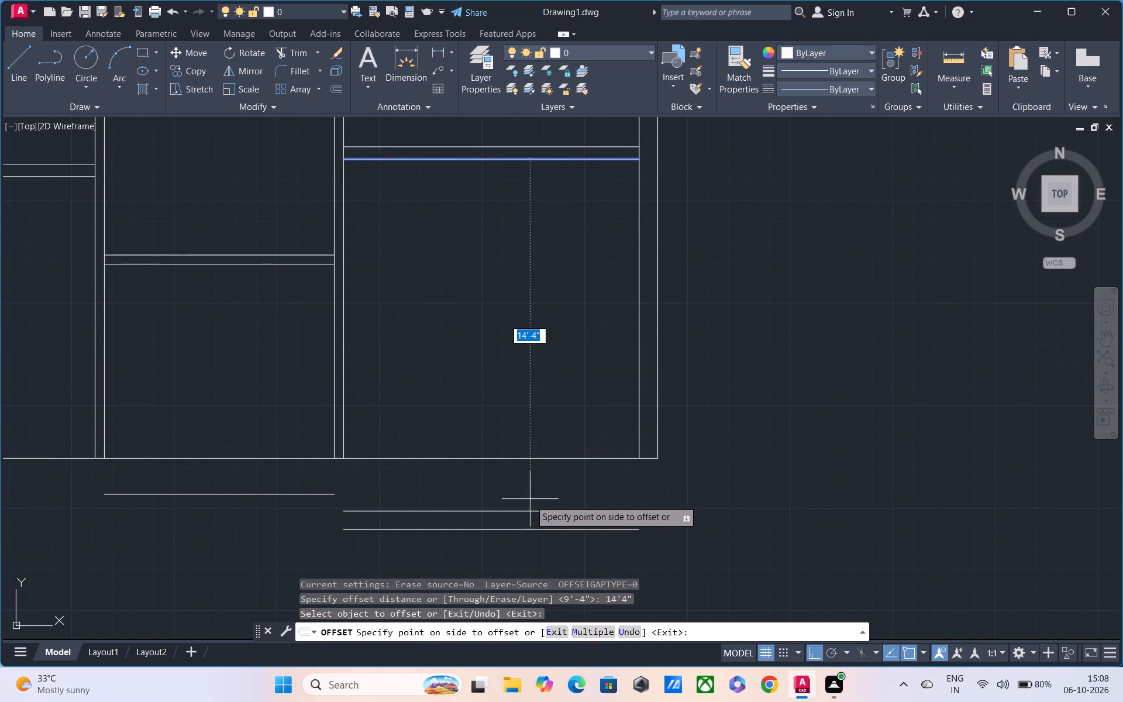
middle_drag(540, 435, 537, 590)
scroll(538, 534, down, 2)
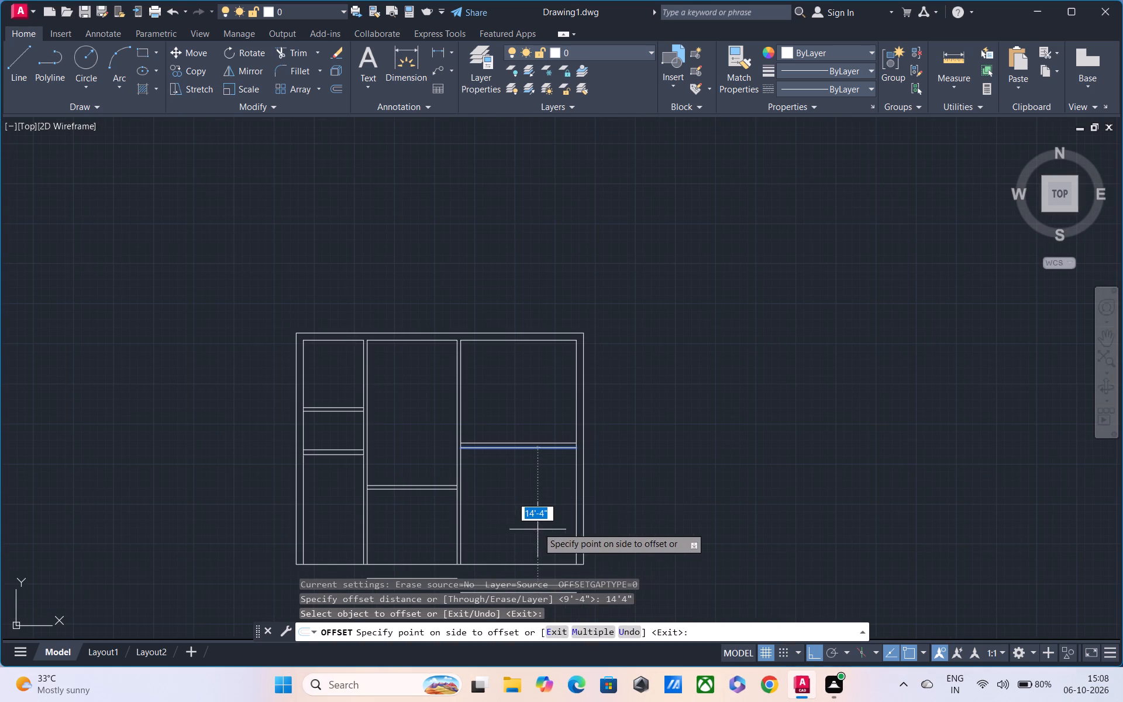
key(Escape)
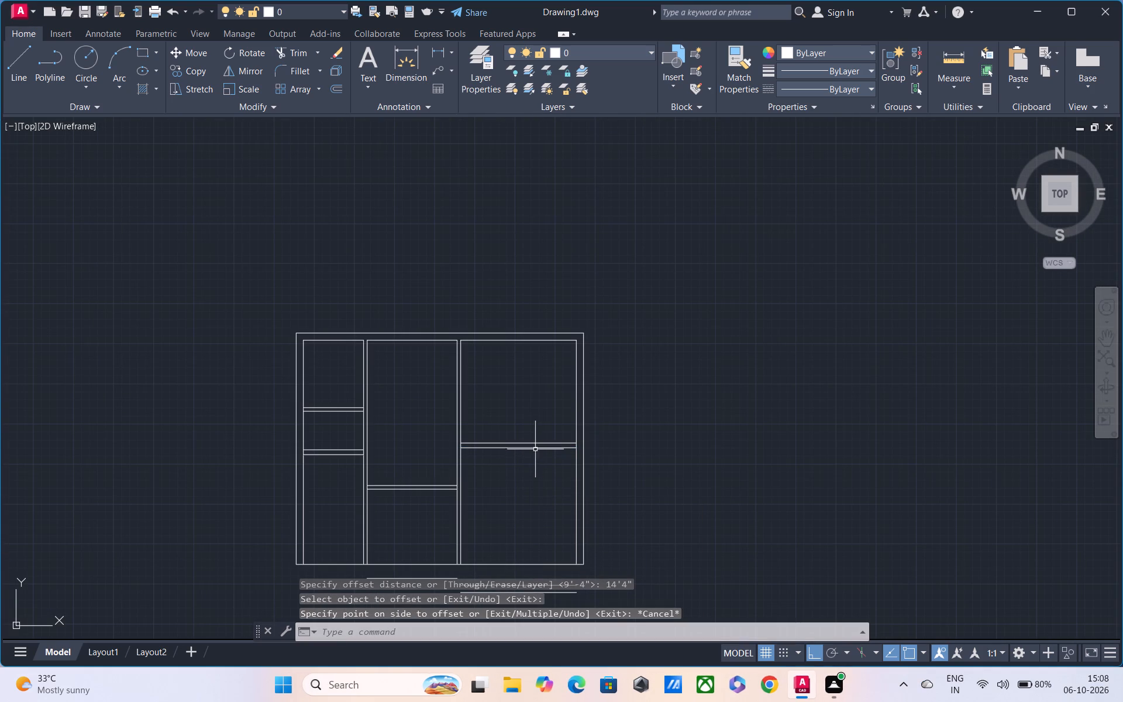
Measure from the right room's upper inner corner down to its horizontal partition and check the partition's thickness.
click(963, 87)
click(955, 137)
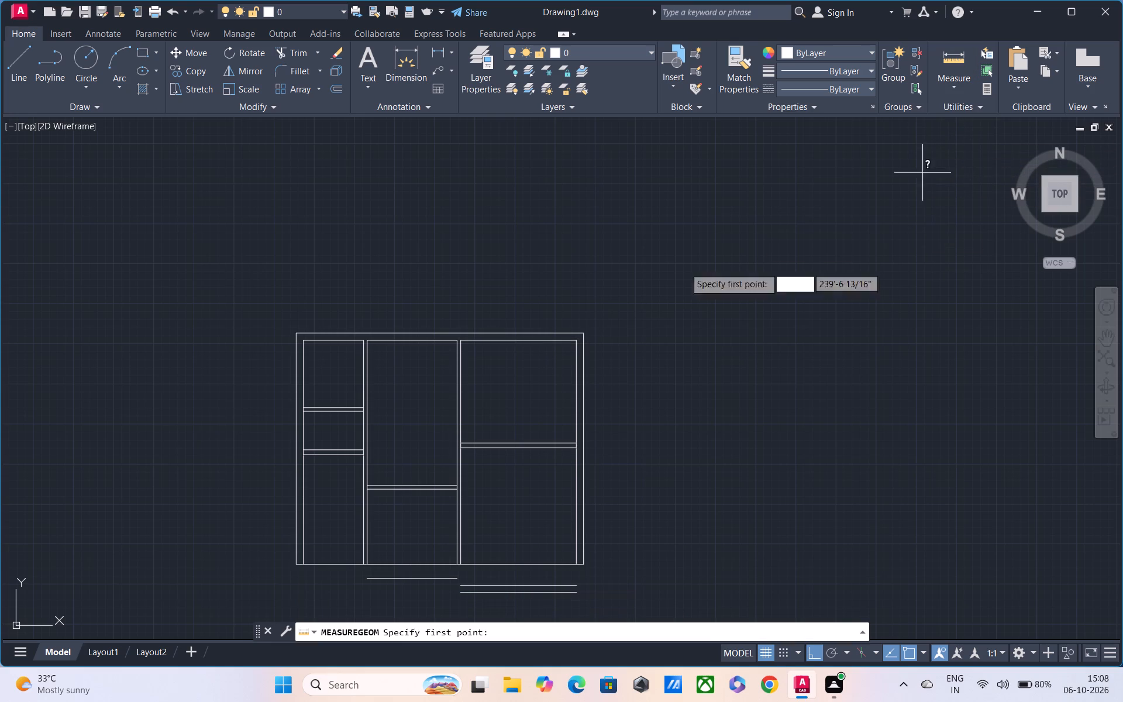
click(576, 340)
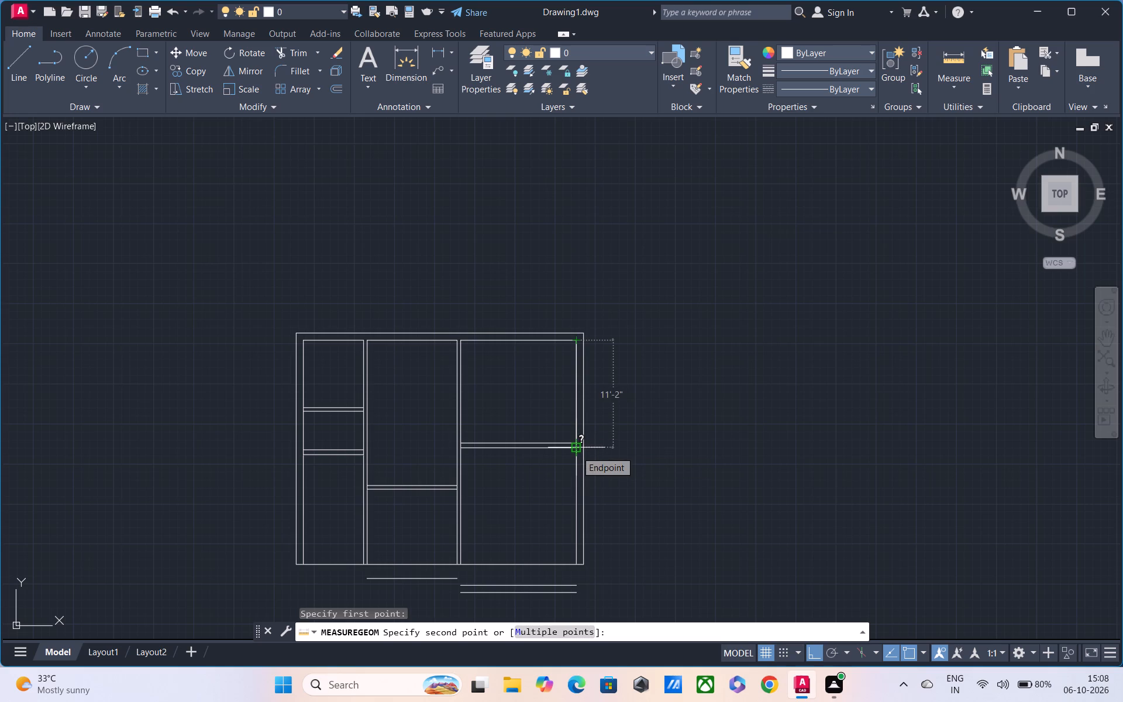
key(Escape)
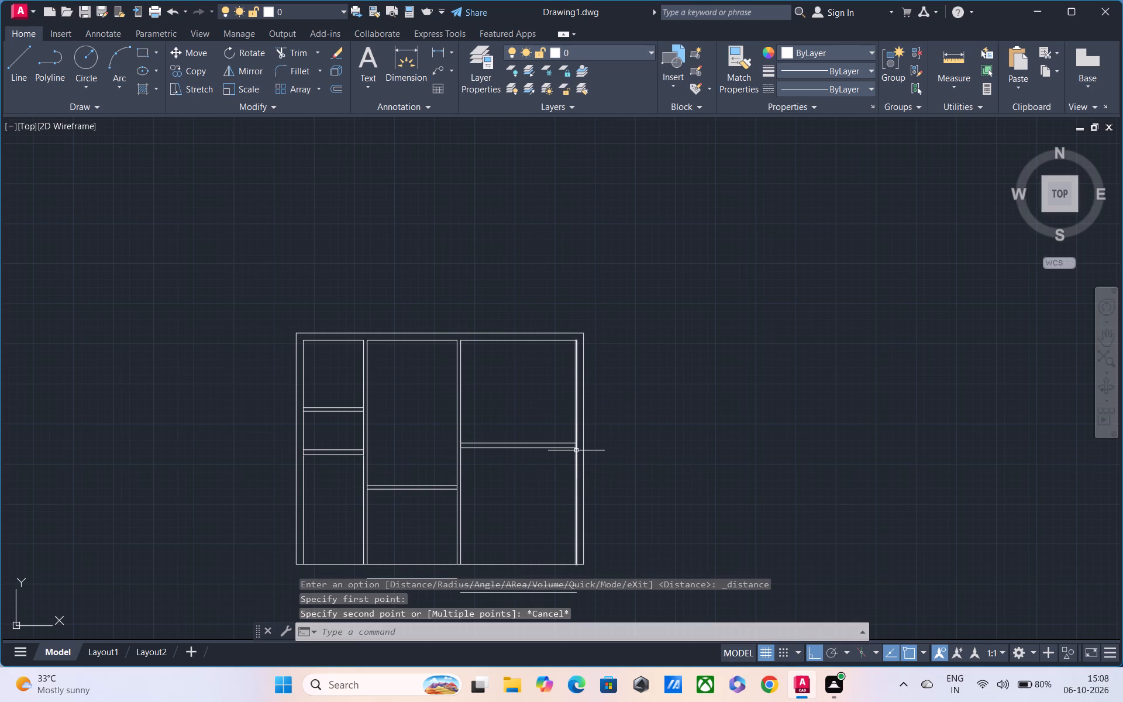
click(950, 92)
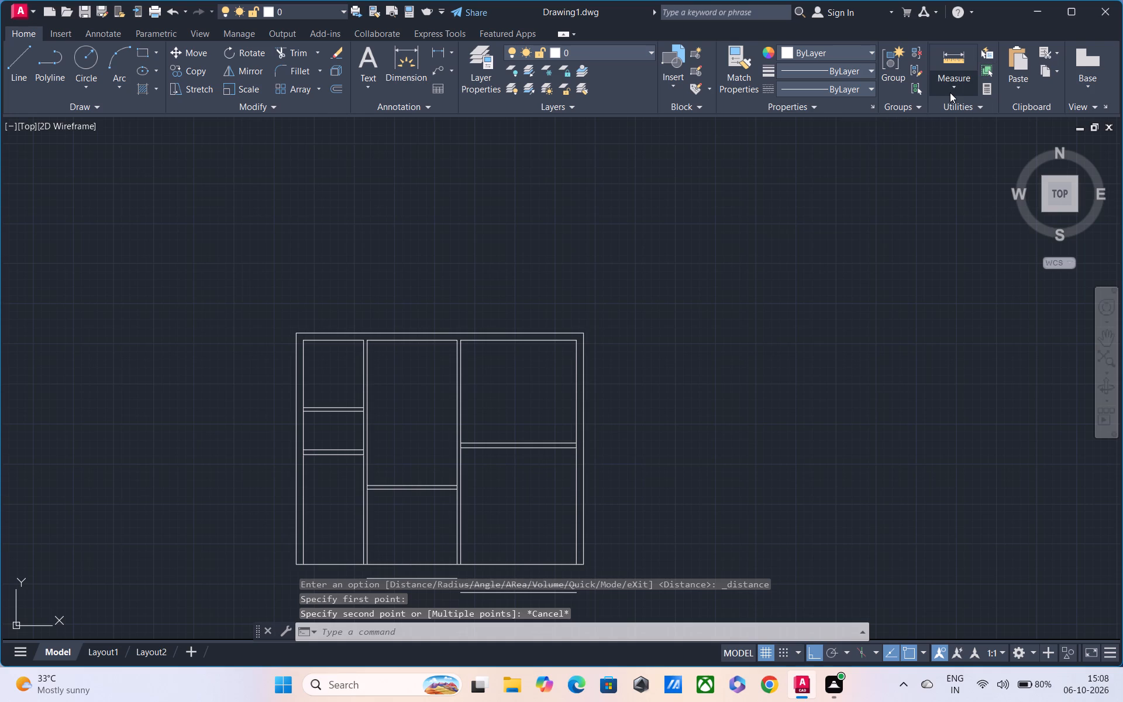
click(947, 140)
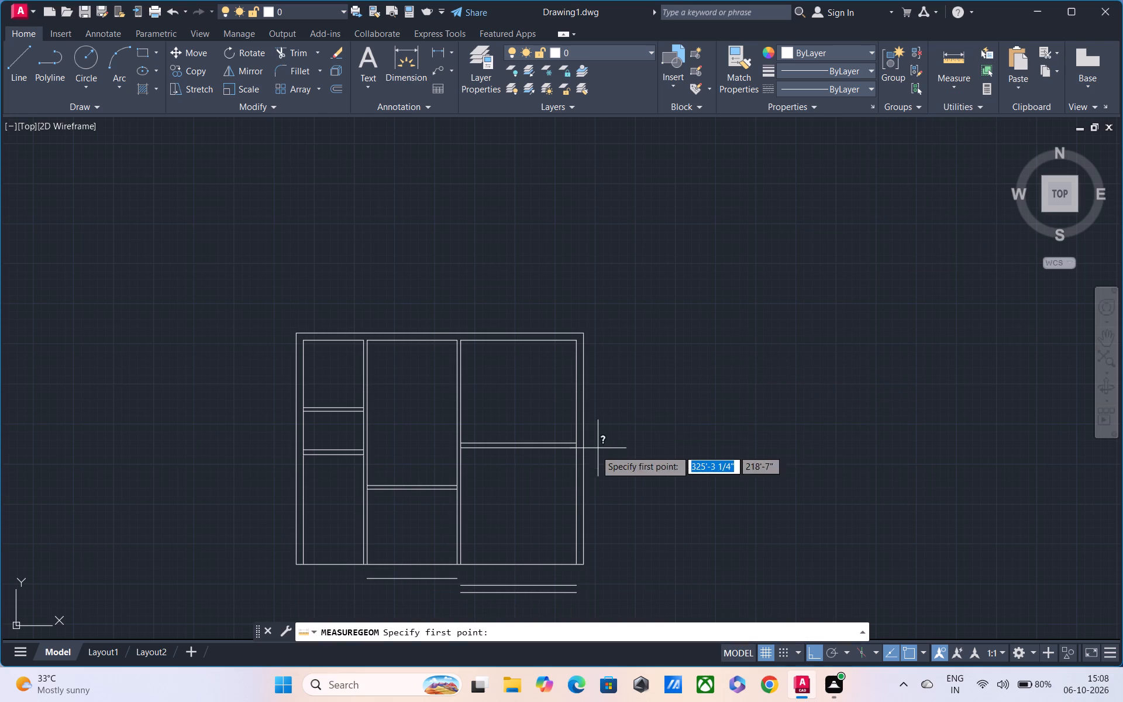
scroll(595, 450, up, 3)
click(515, 429)
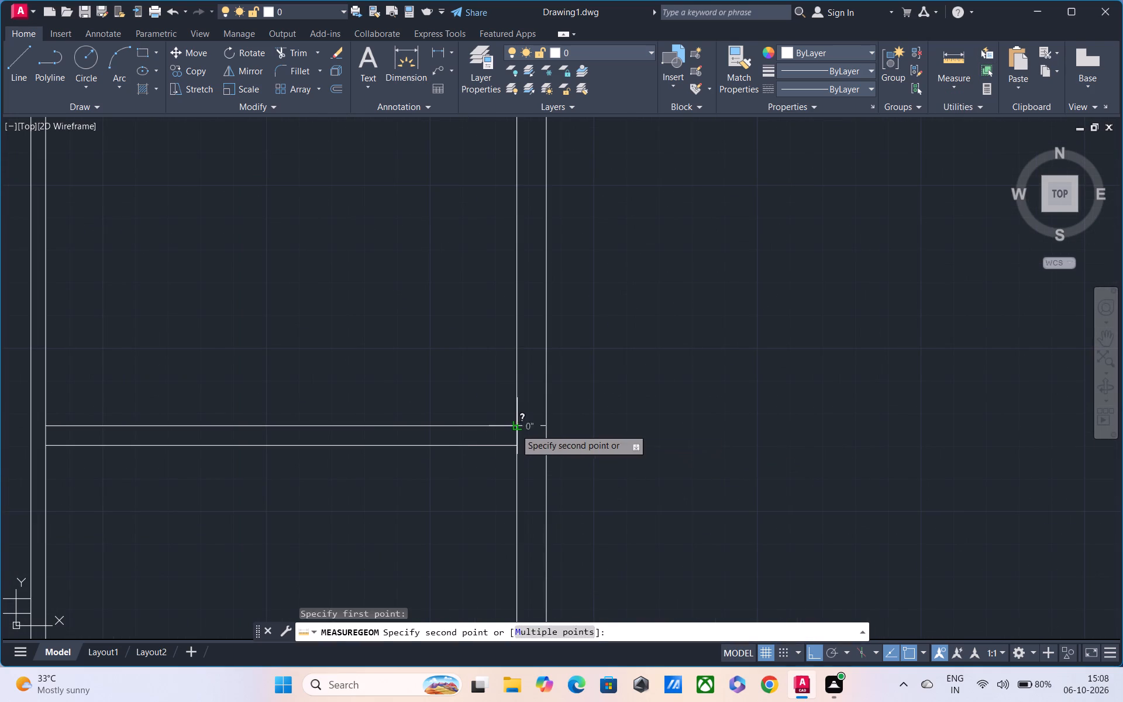
key(Escape)
Erase the two stray horizontal lines below the right room.
scroll(525, 442, down, 1)
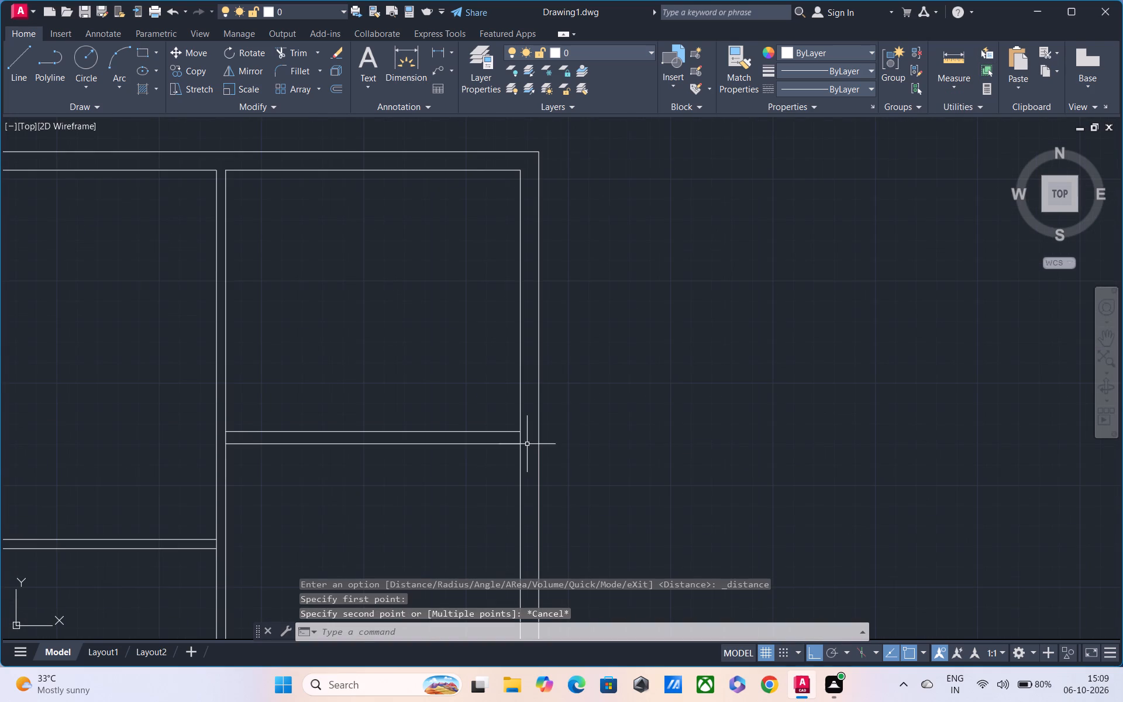
scroll(541, 429, down, 1)
middle_drag(445, 485, 473, 353)
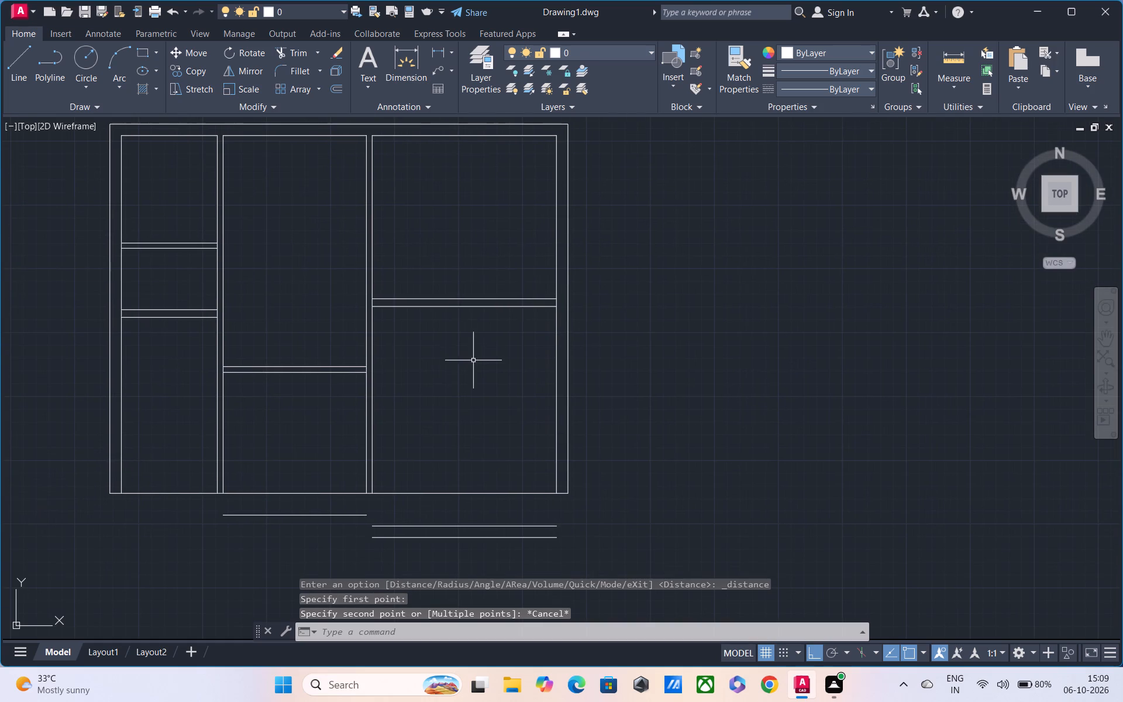
drag(459, 516, 459, 559)
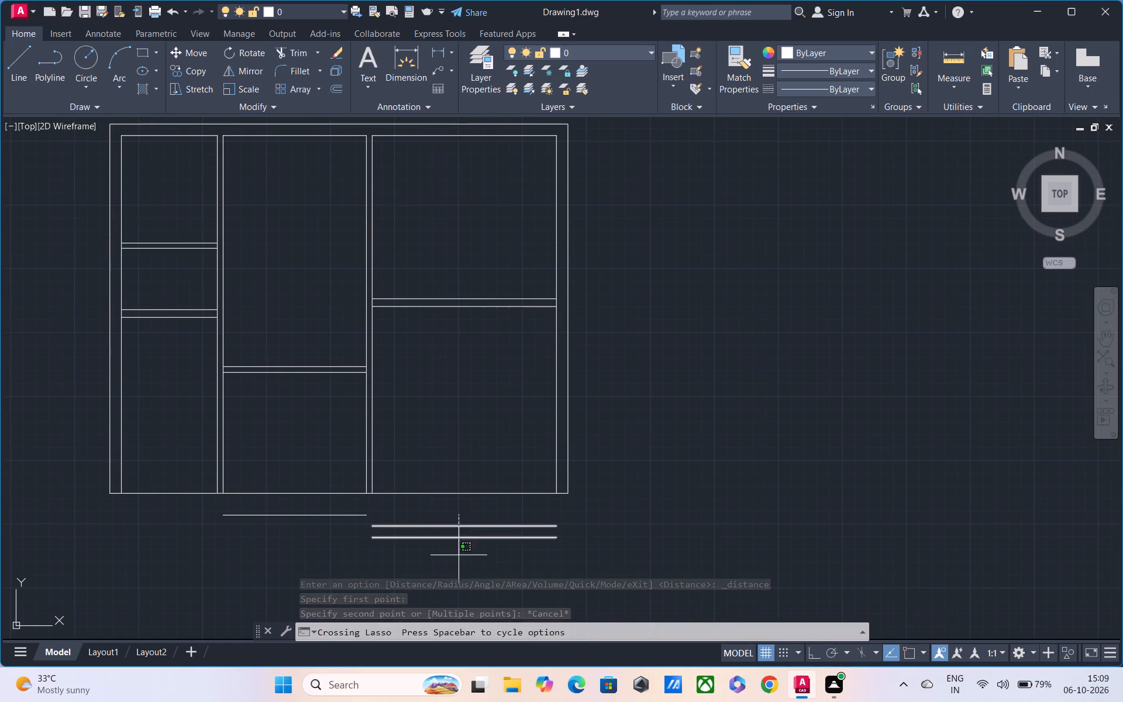
drag(459, 559, 459, 560)
key(BackSpace)
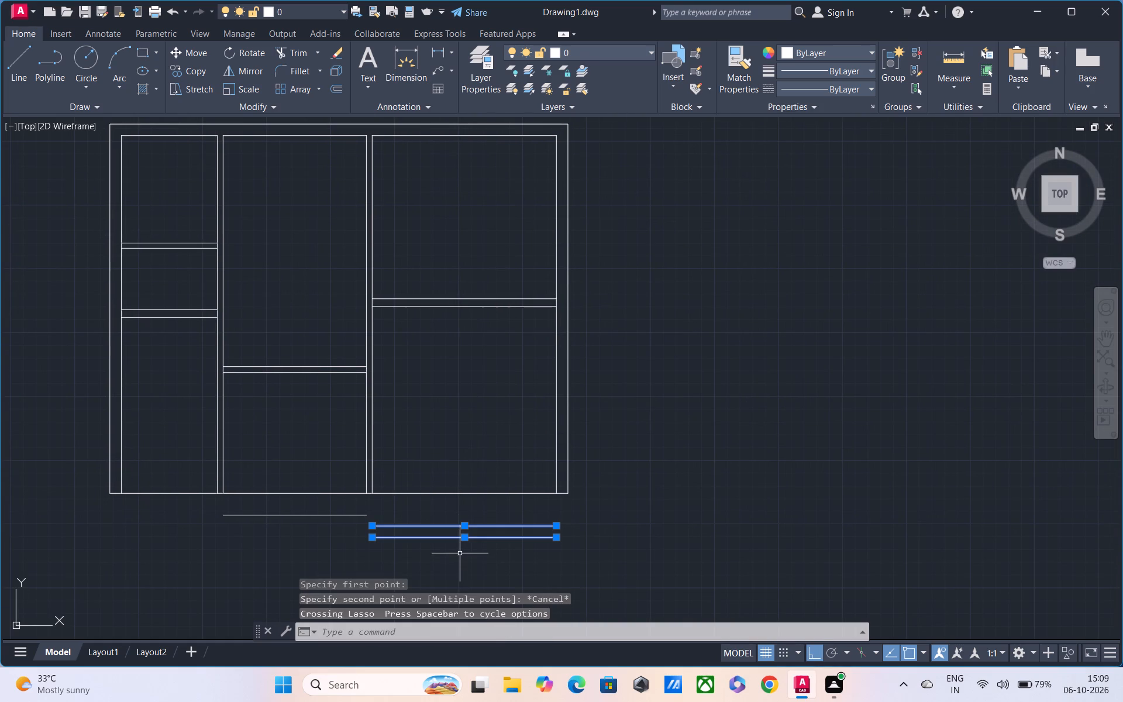
key(Delete)
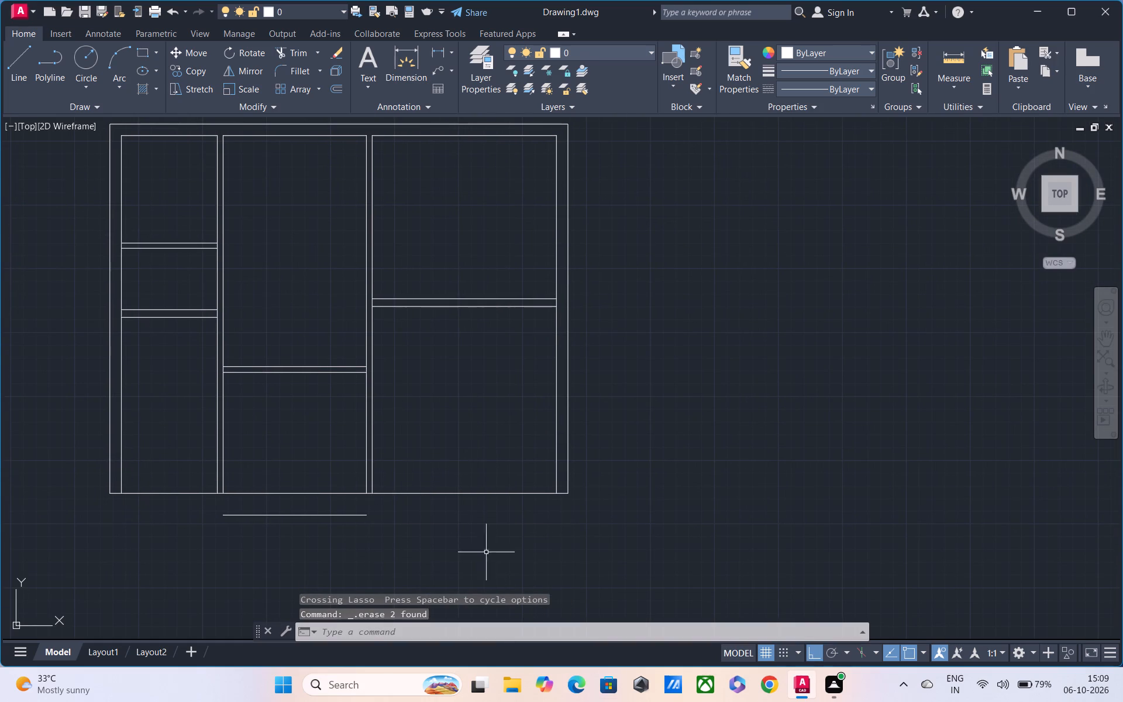
Erase the horizontal line closing the bottom of the plan's outer walls.
drag(471, 472, 462, 545)
key(Delete)
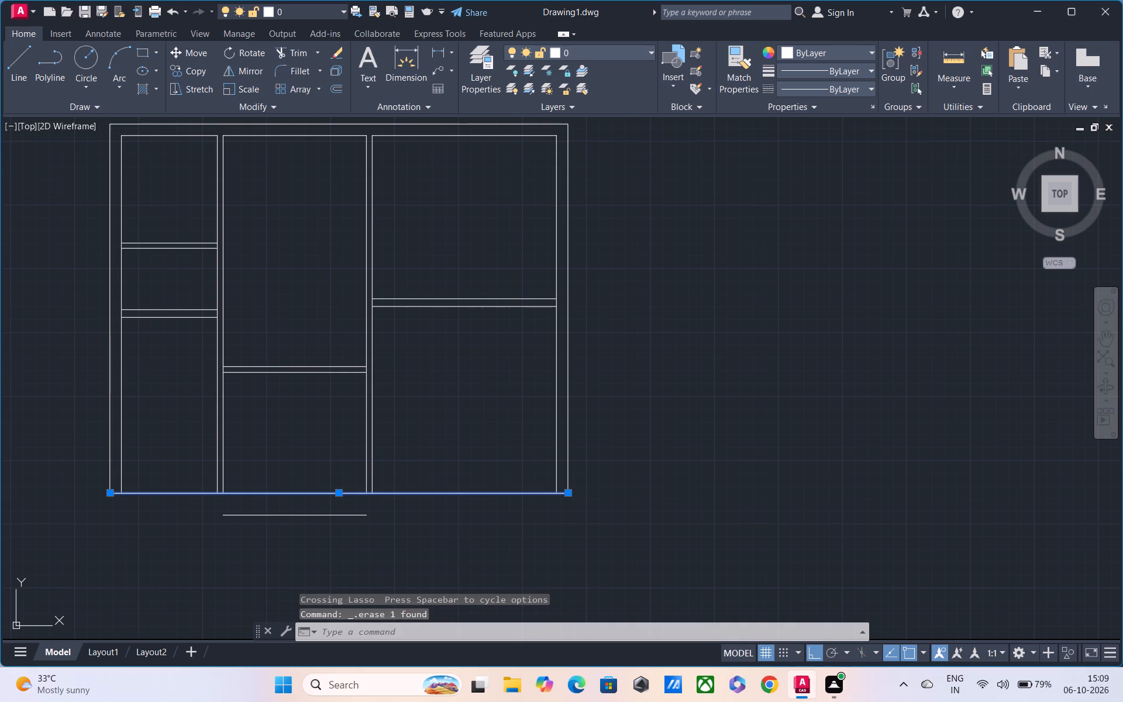
Offset the lower line of the right room's horizontal partition downward by 14'-4".
scroll(456, 545, down, 1)
middle_drag(436, 531, 432, 530)
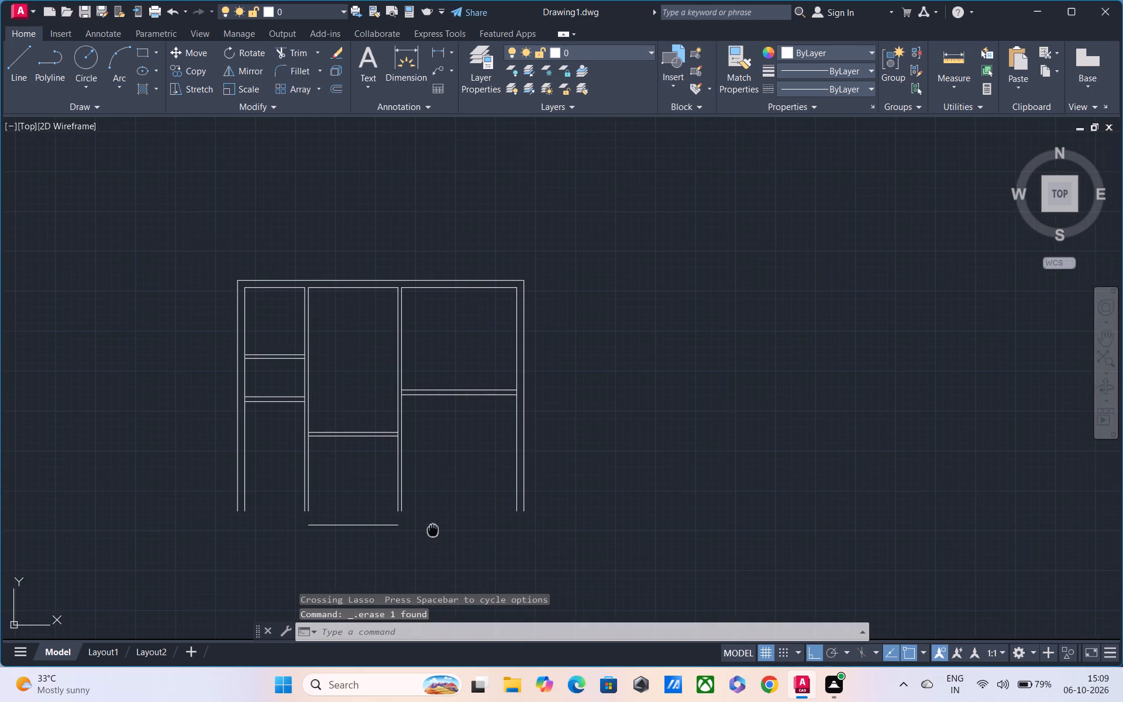
middle_drag(432, 530, 416, 525)
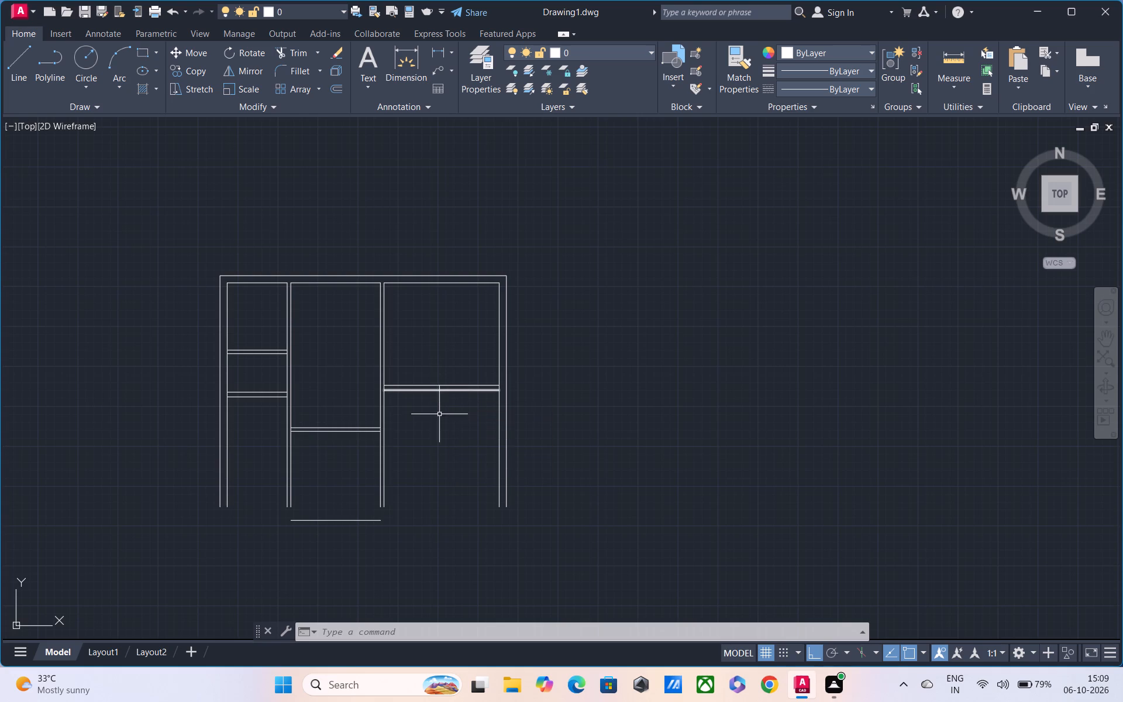
text(o)
key(space)
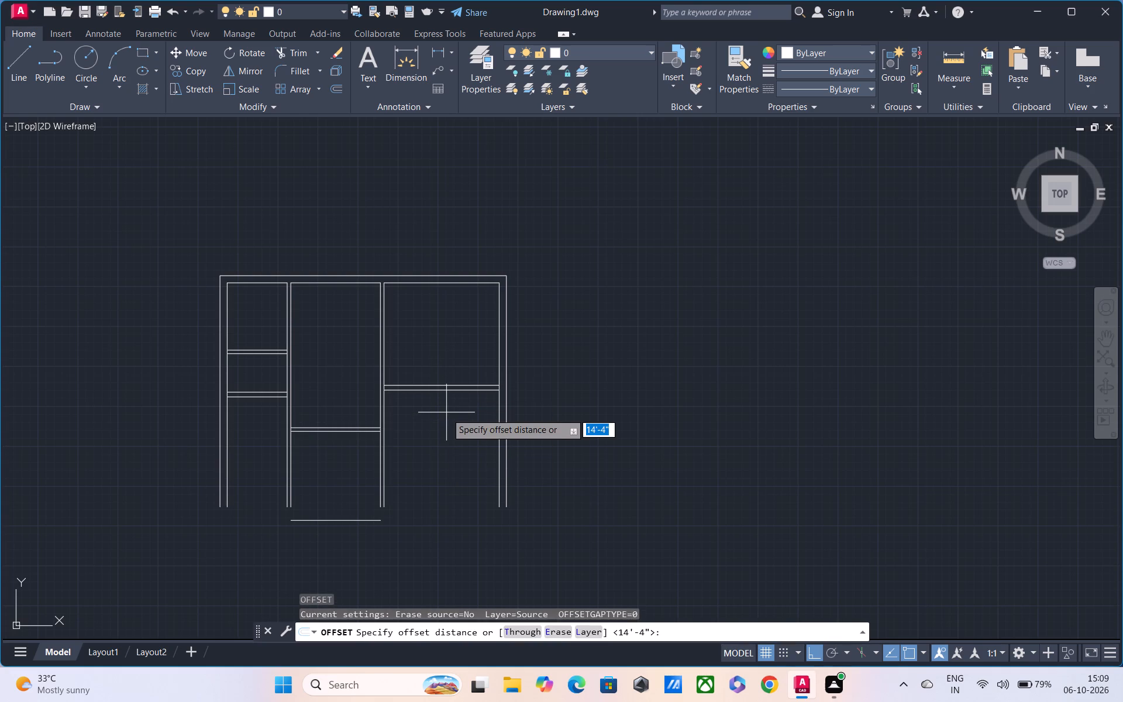
key(Return)
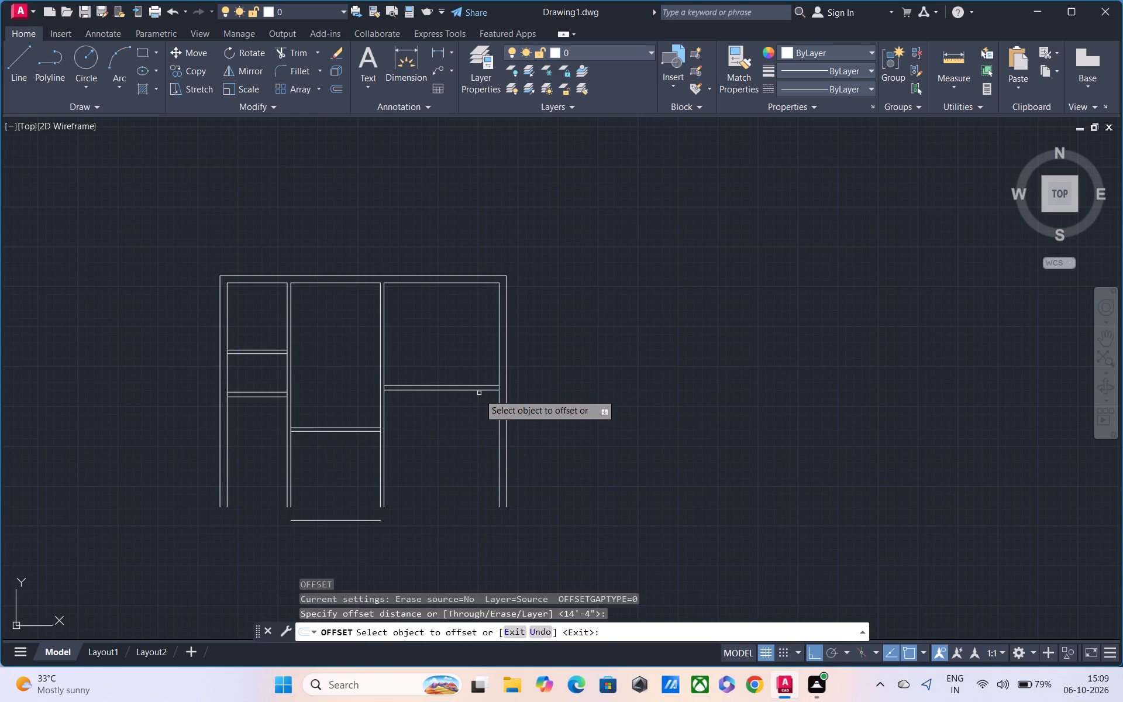
click(480, 390)
click(480, 516)
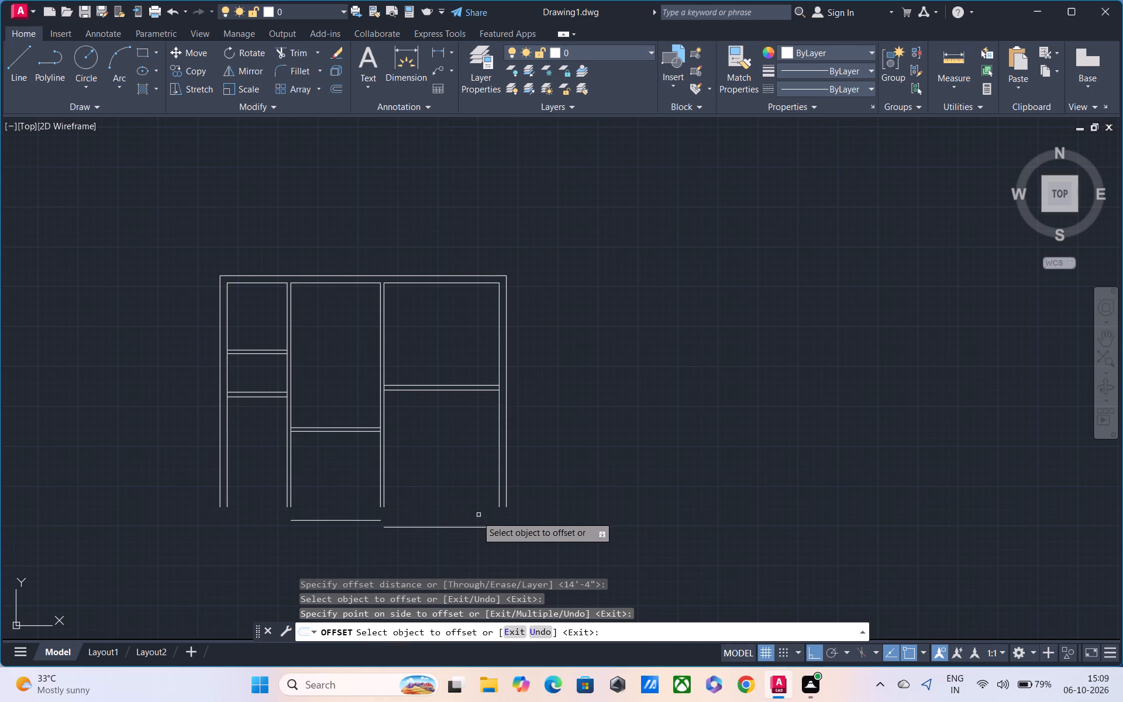
key(Escape)
Erase the stray horizontal line below the middle room.
drag(337, 516, 323, 562)
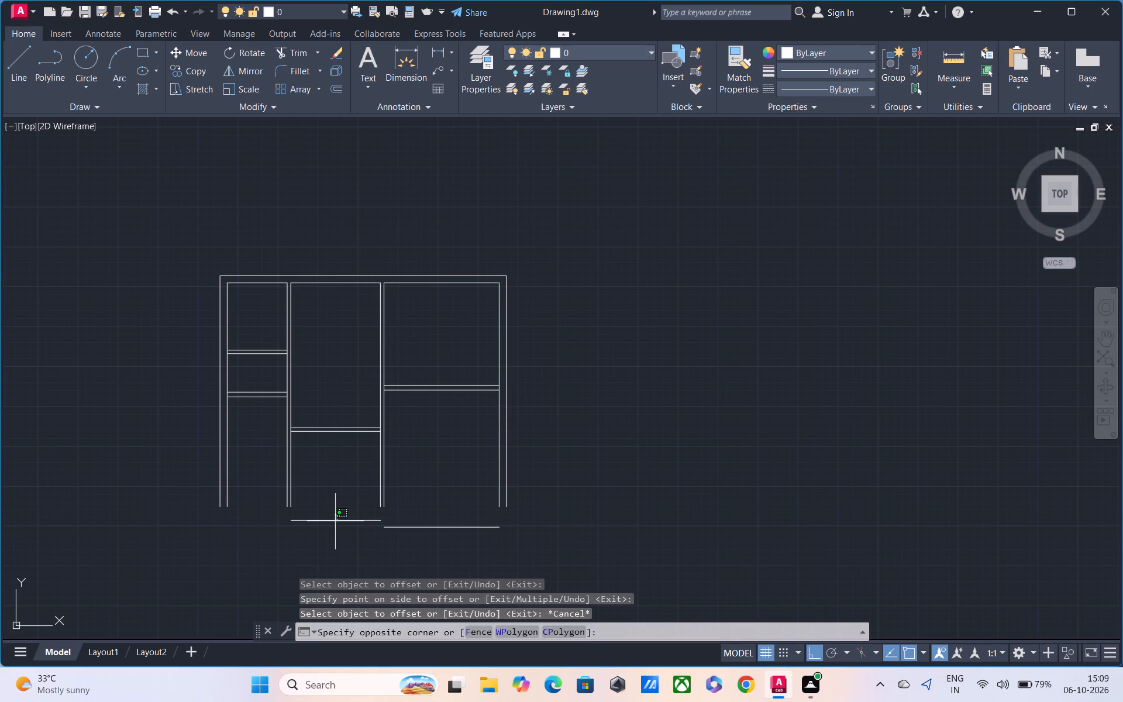
drag(323, 562, 317, 574)
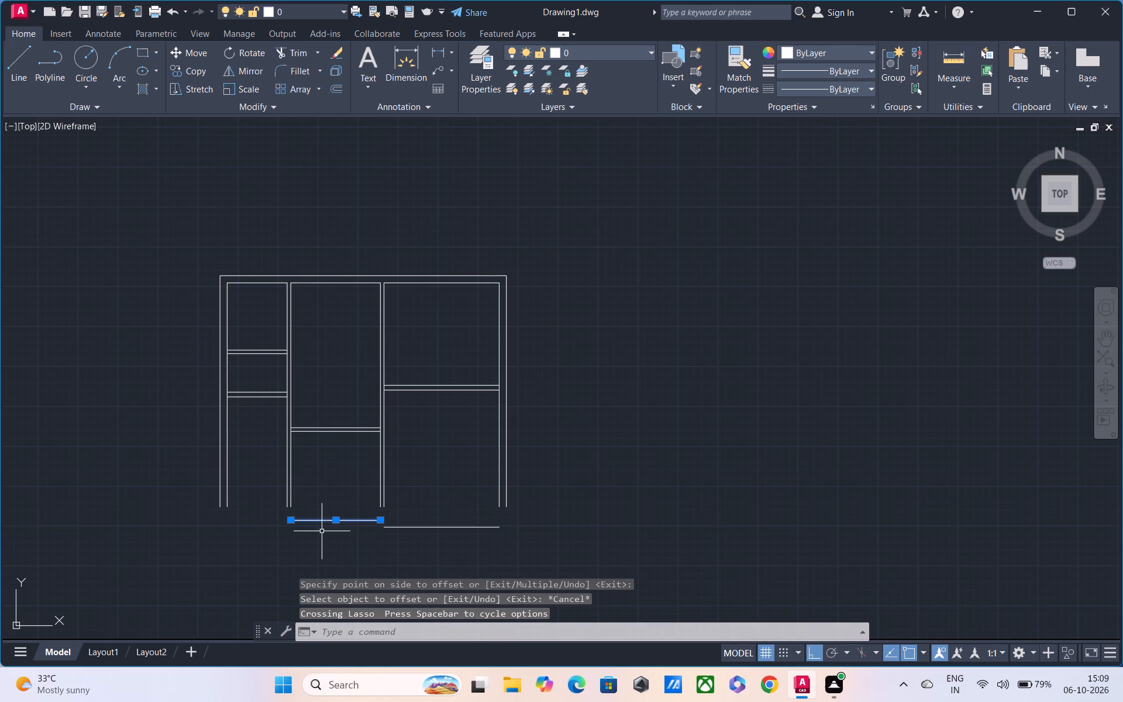
key(Delete)
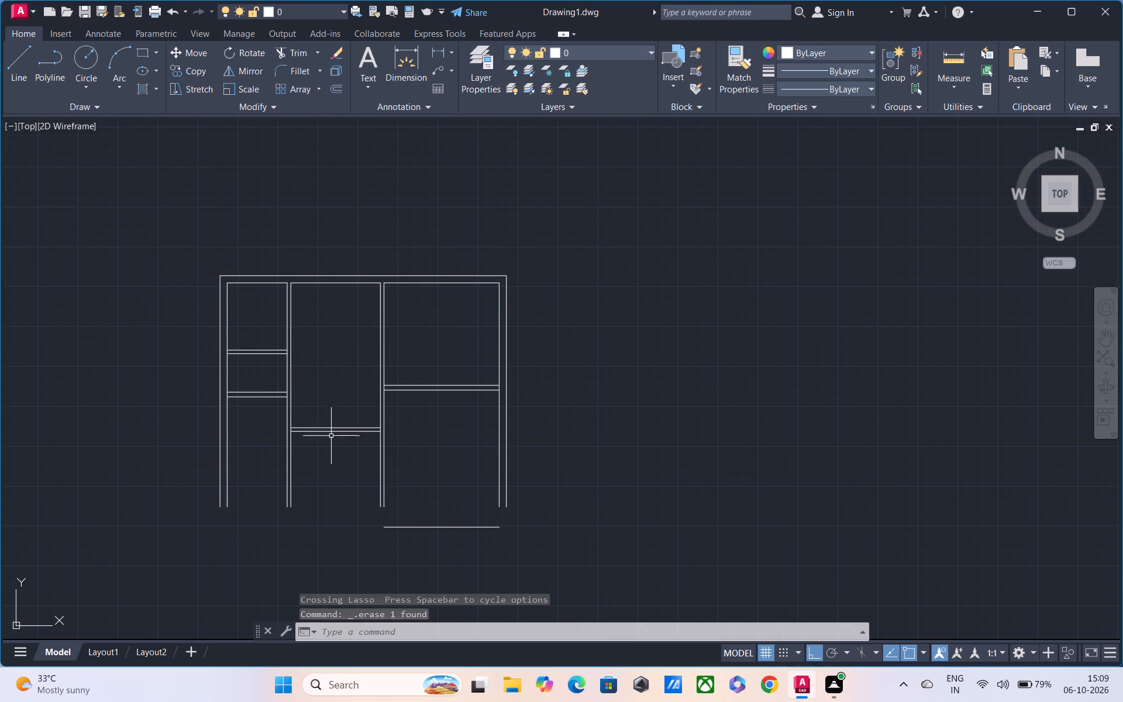
Fillet the right outer wall's inner line with the new bottom line to close the right room's lower outer corner.
scroll(480, 515, up, 2)
middle_drag(476, 511, 422, 433)
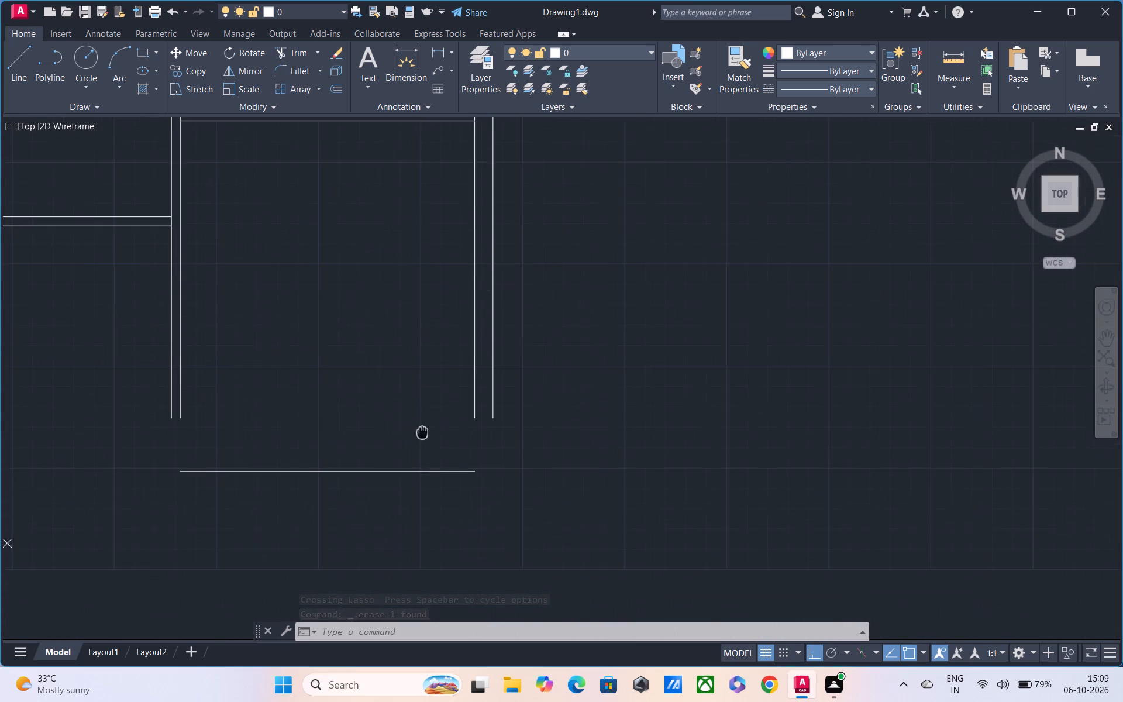
scroll(447, 434, down, 1)
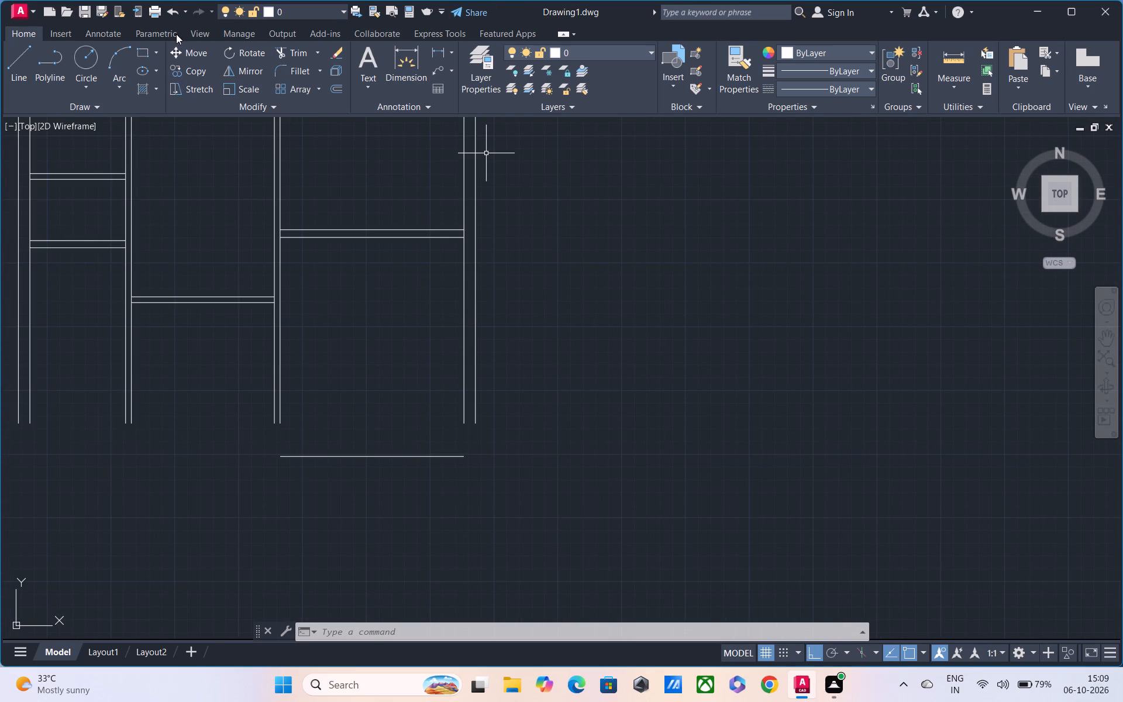
click(302, 73)
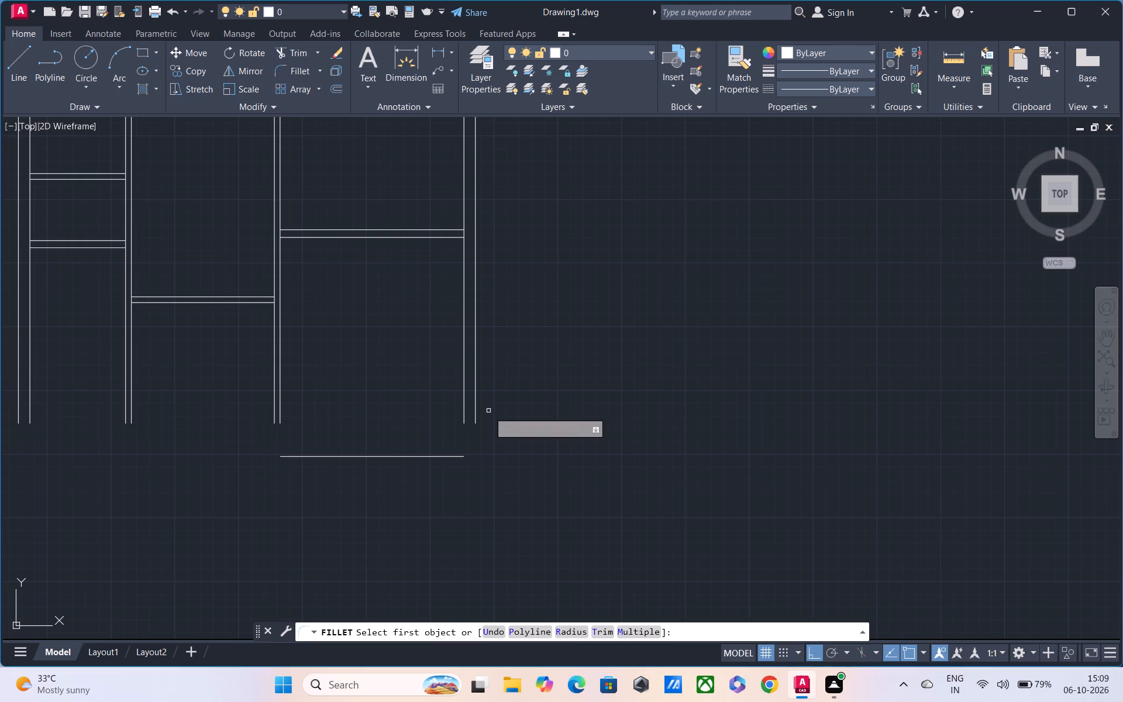
click(463, 412)
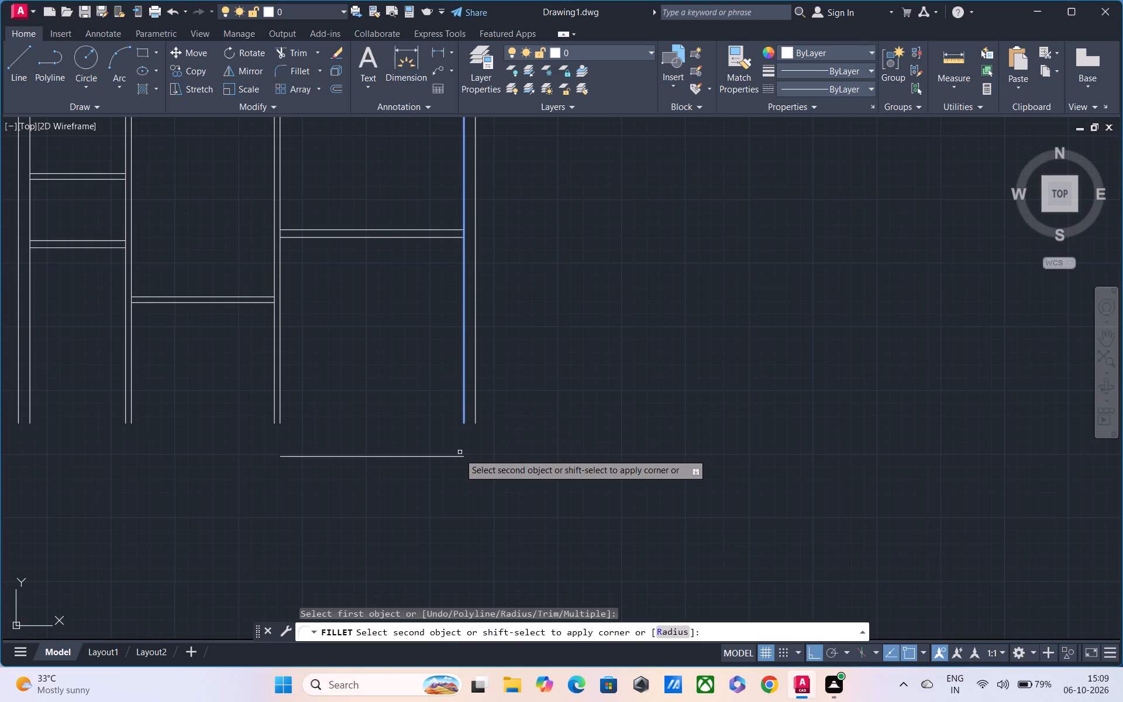
click(459, 456)
scroll(368, 445, down, 1)
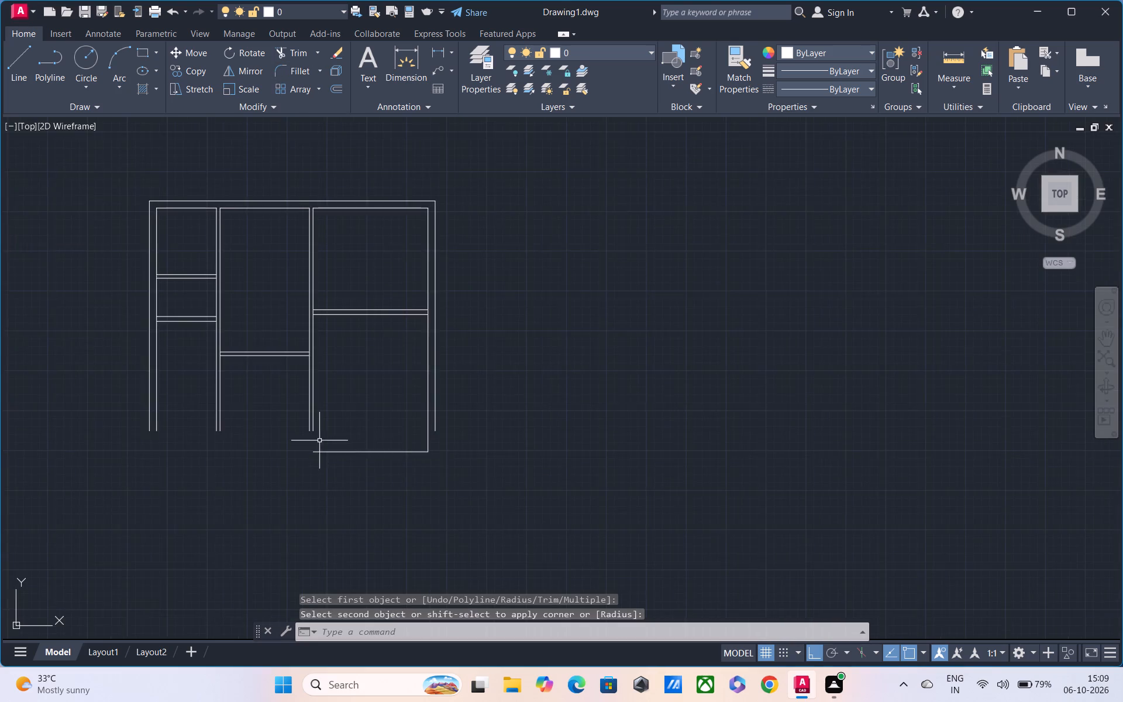
middle_drag(318, 441, 355, 405)
key(Escape)
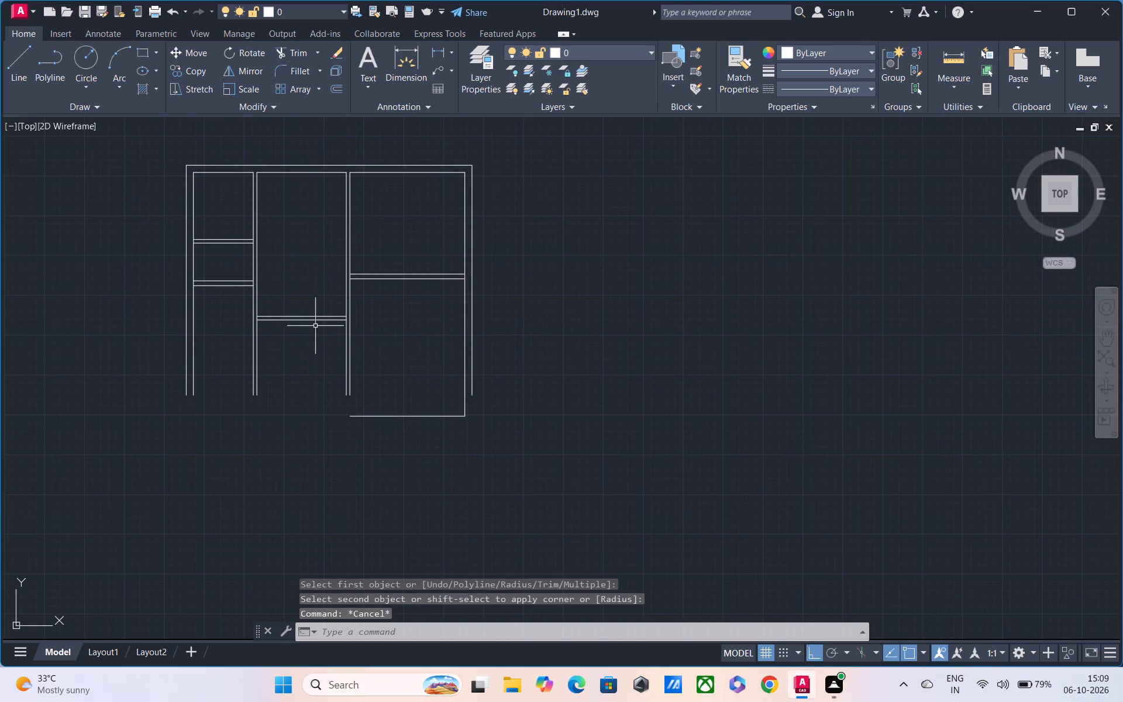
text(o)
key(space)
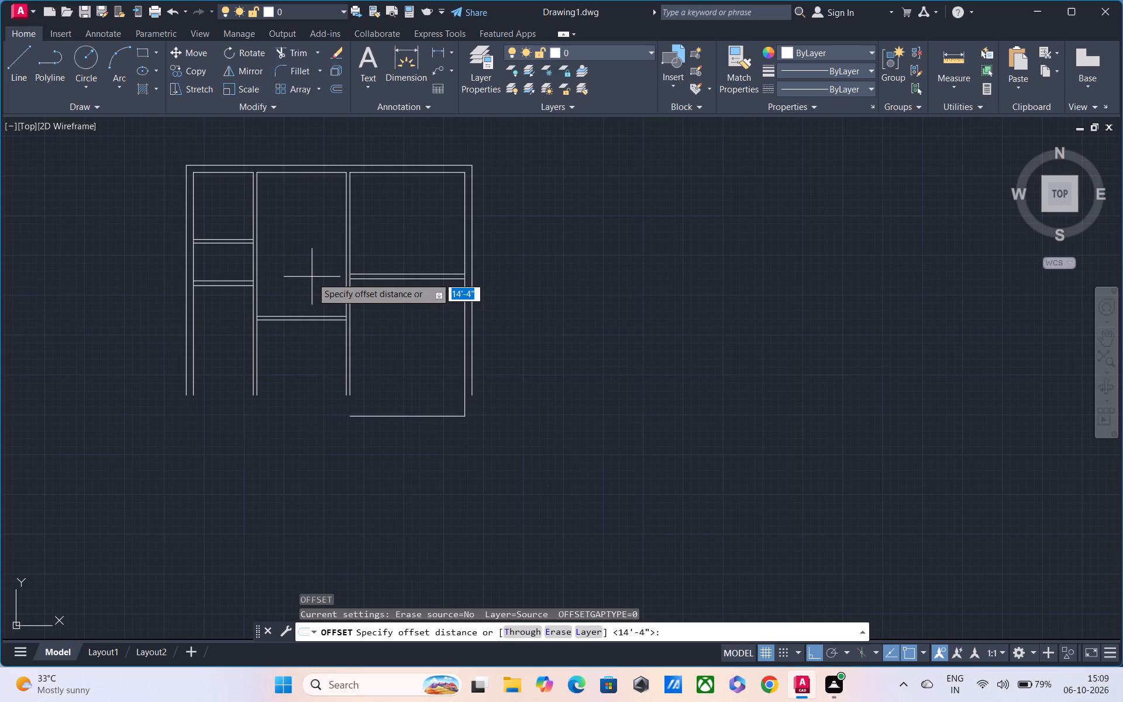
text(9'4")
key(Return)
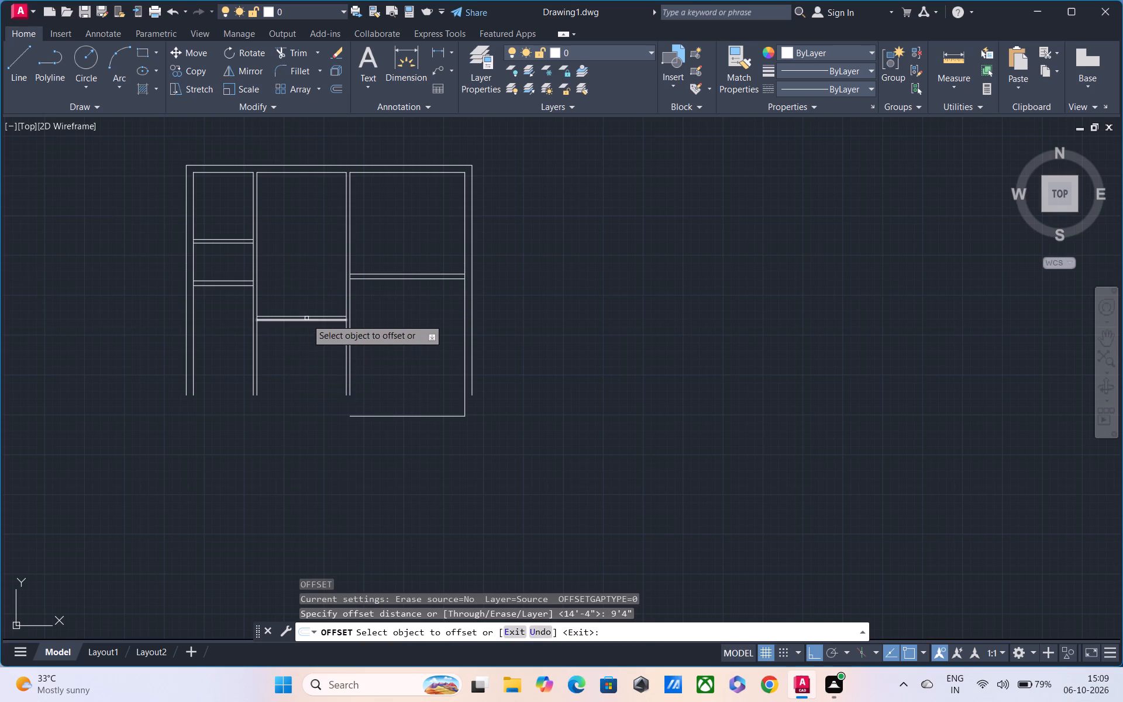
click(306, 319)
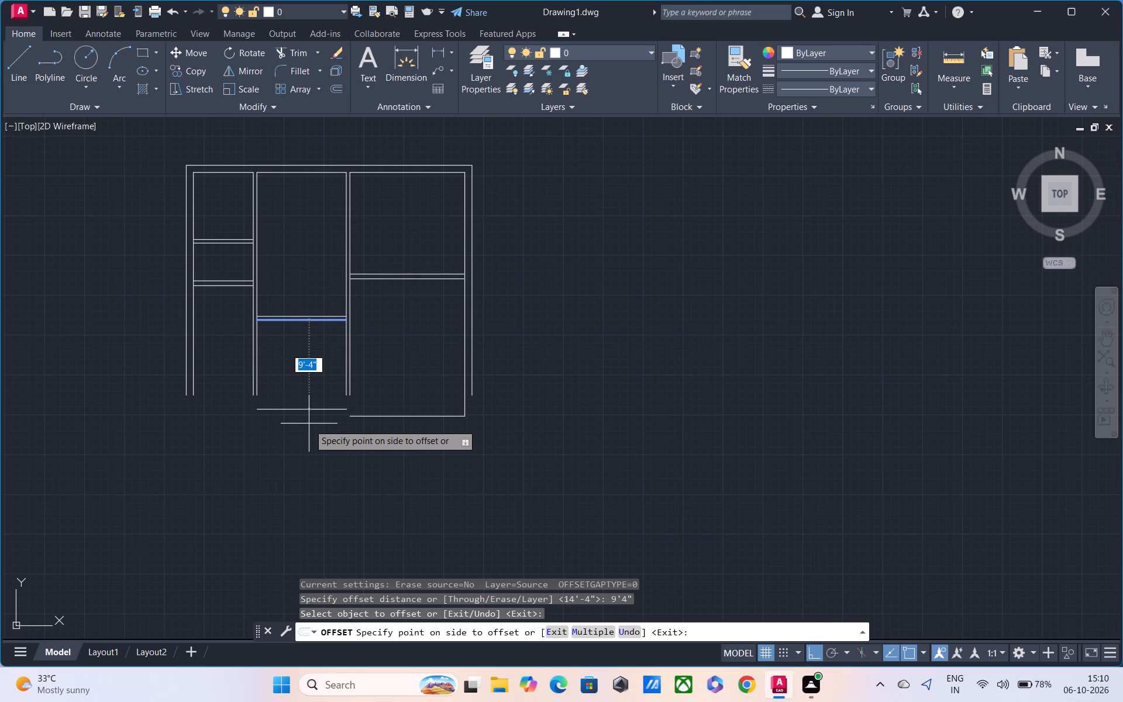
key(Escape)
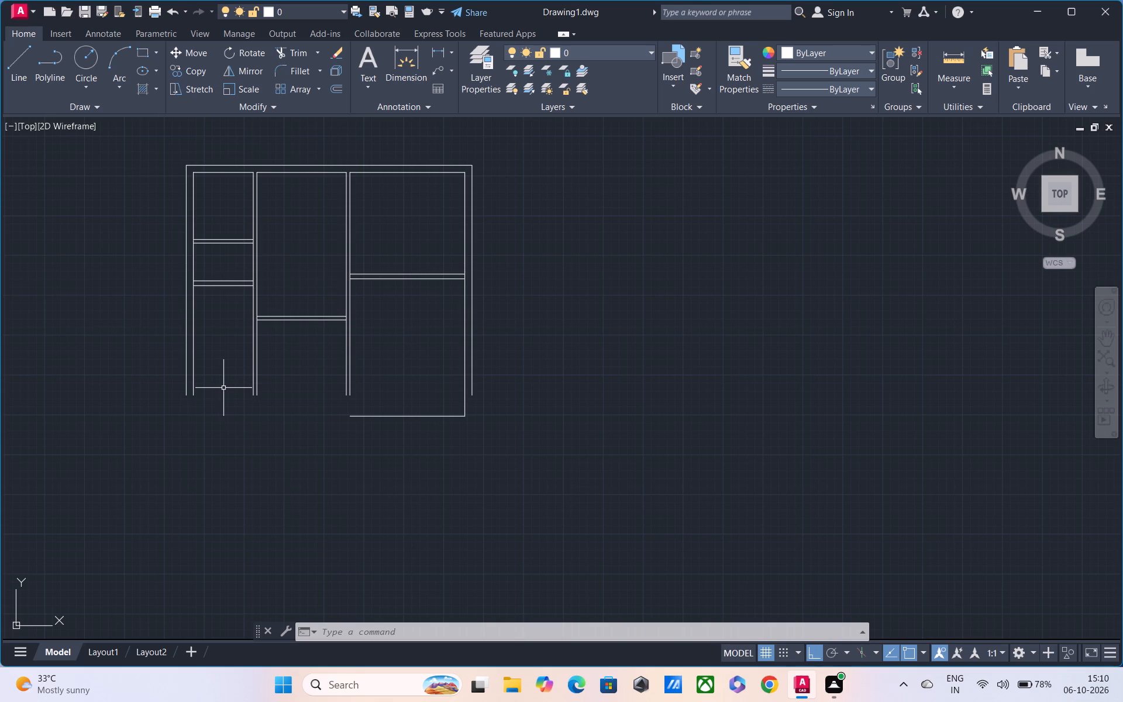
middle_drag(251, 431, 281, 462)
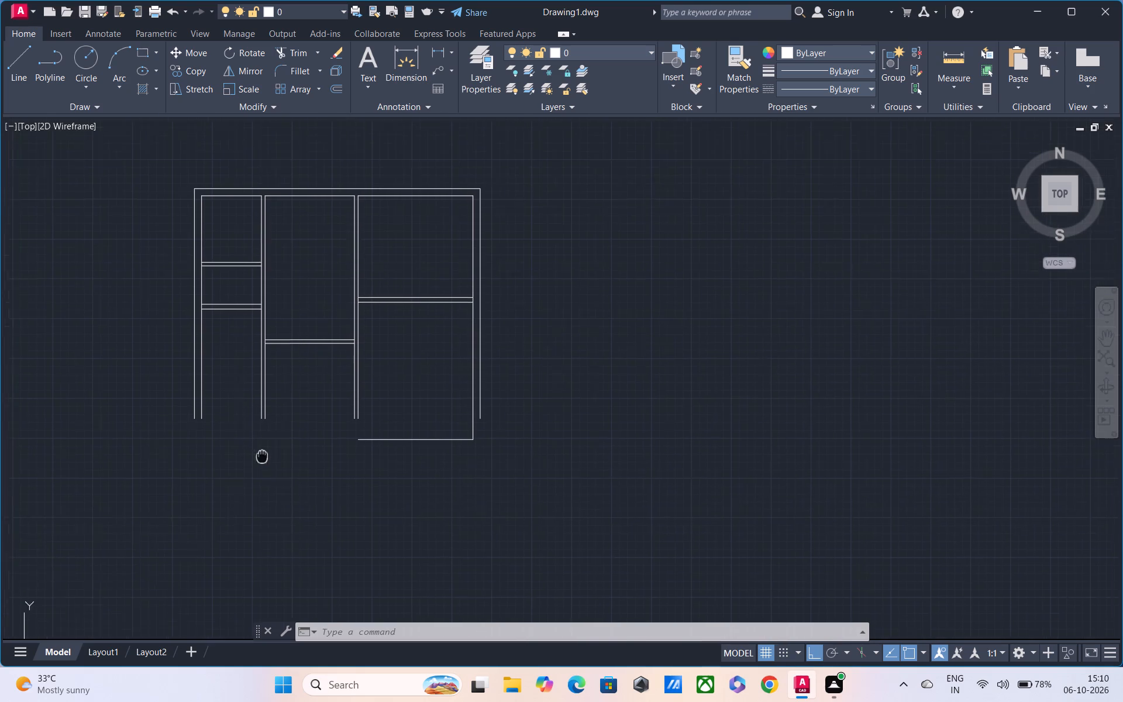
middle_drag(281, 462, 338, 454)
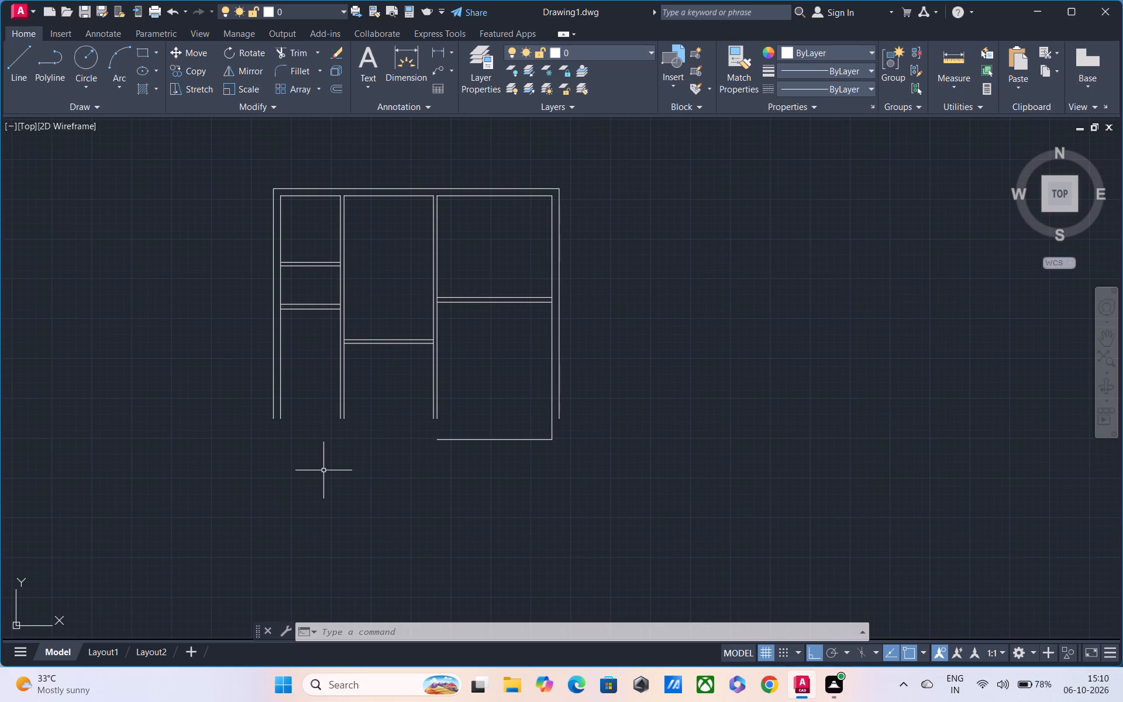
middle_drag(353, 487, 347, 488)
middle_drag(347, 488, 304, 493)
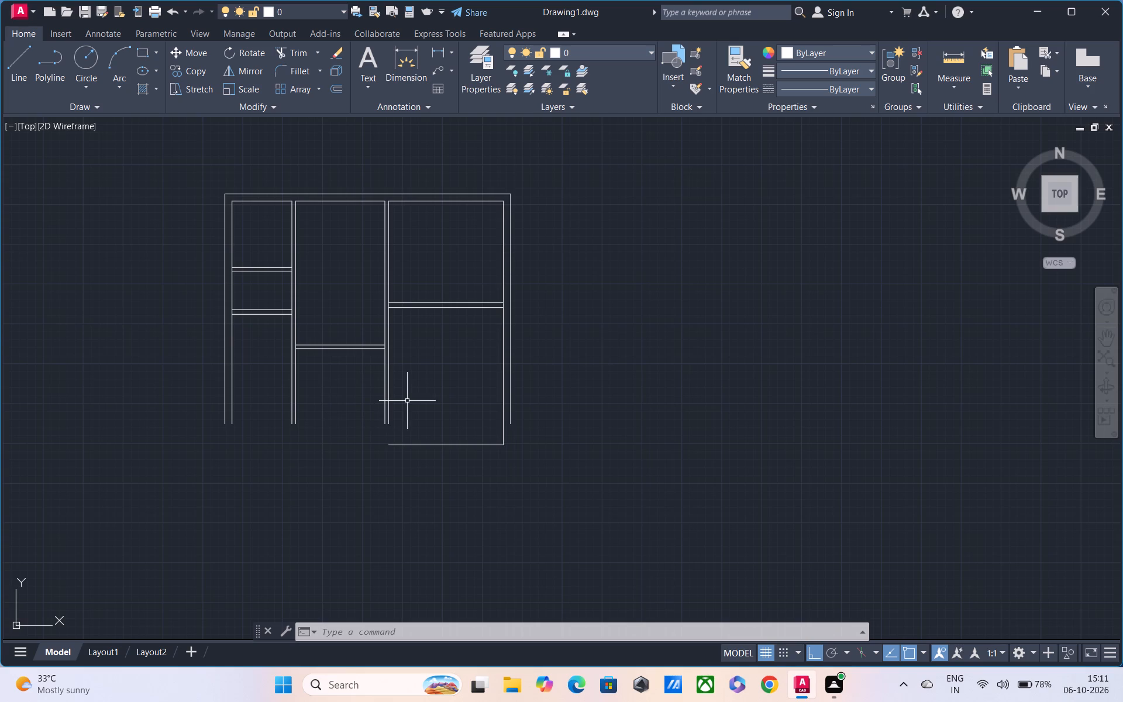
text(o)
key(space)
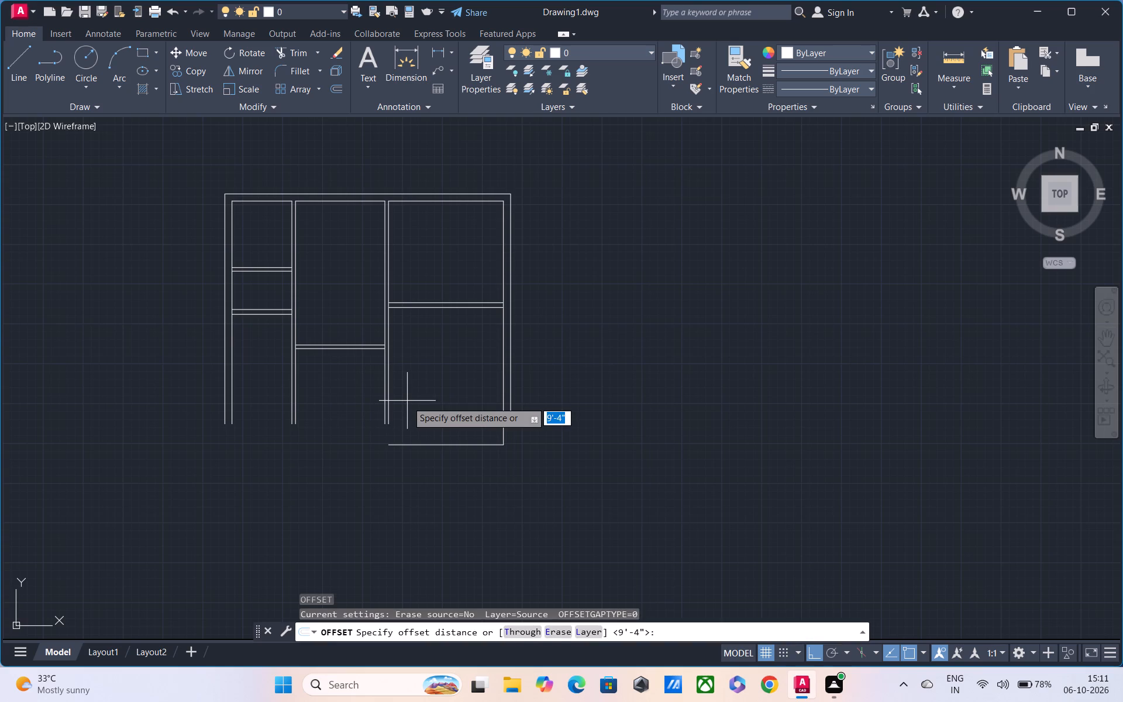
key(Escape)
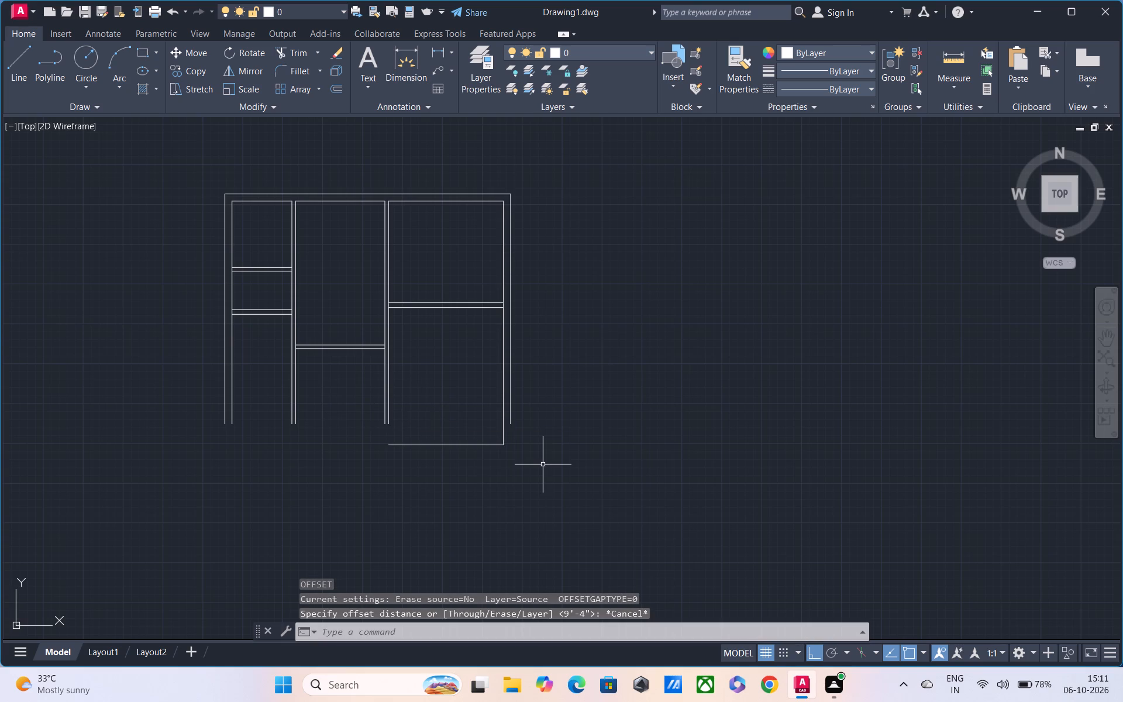
Draw a line 16'-4" from the bottom line's open end to the left wall's inner face, and up to that wall line's end.
text(l)
key(space)
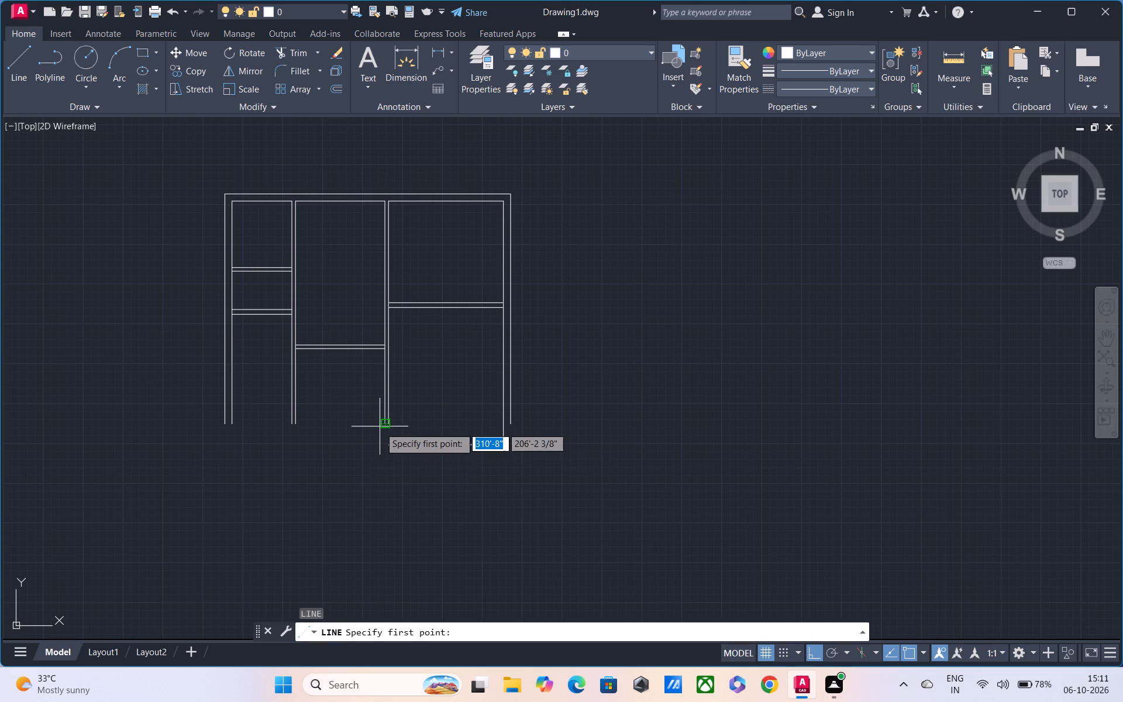
click(388, 447)
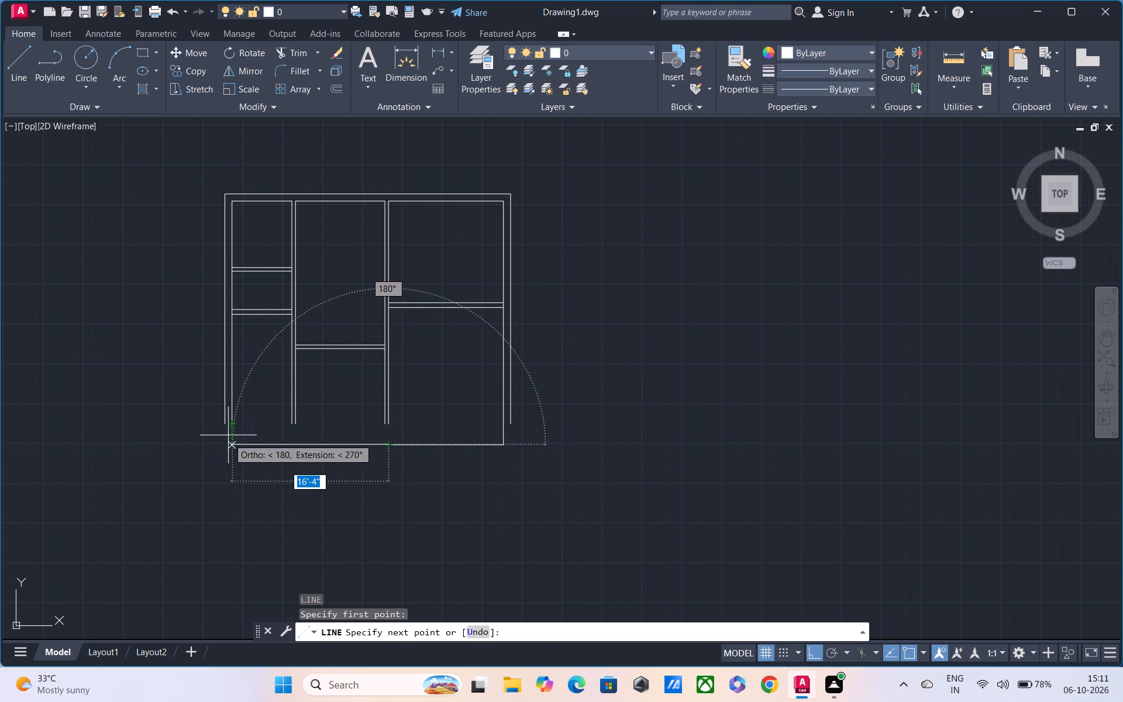
click(233, 443)
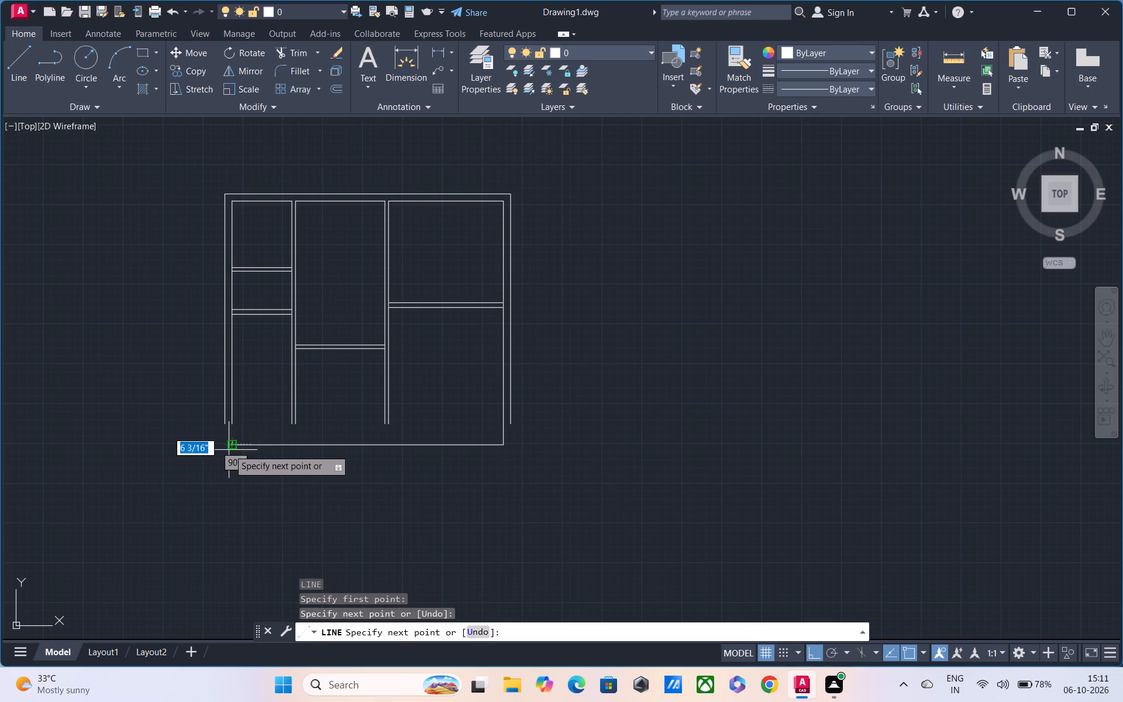
click(234, 424)
key(Escape)
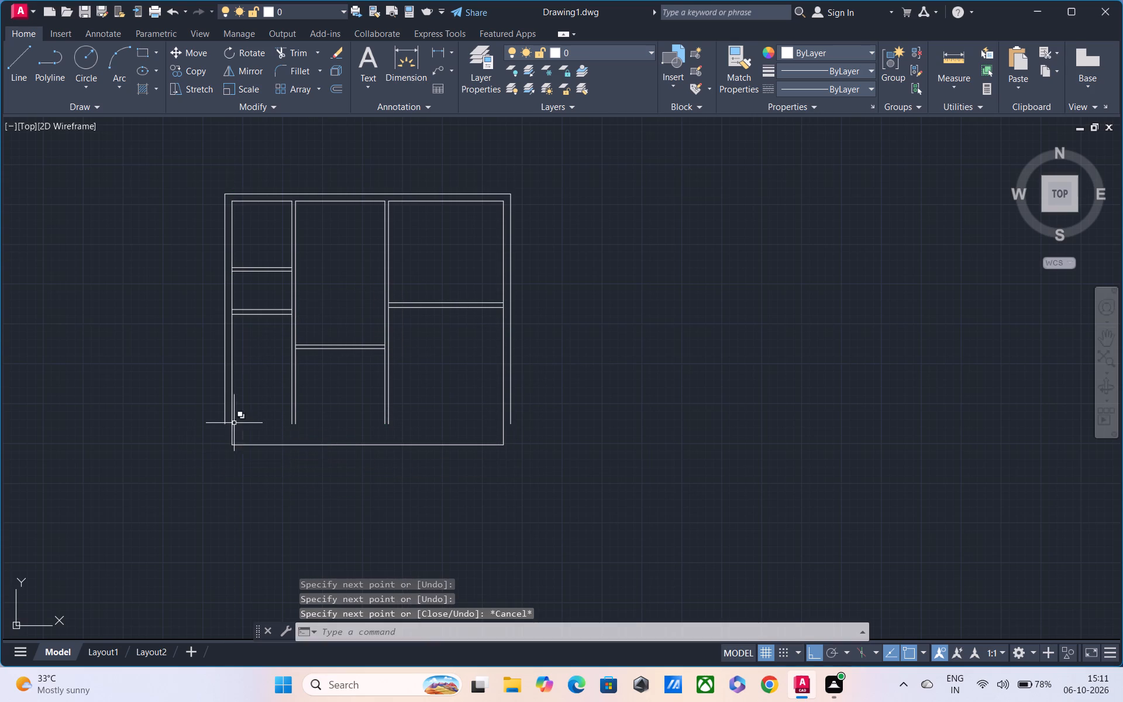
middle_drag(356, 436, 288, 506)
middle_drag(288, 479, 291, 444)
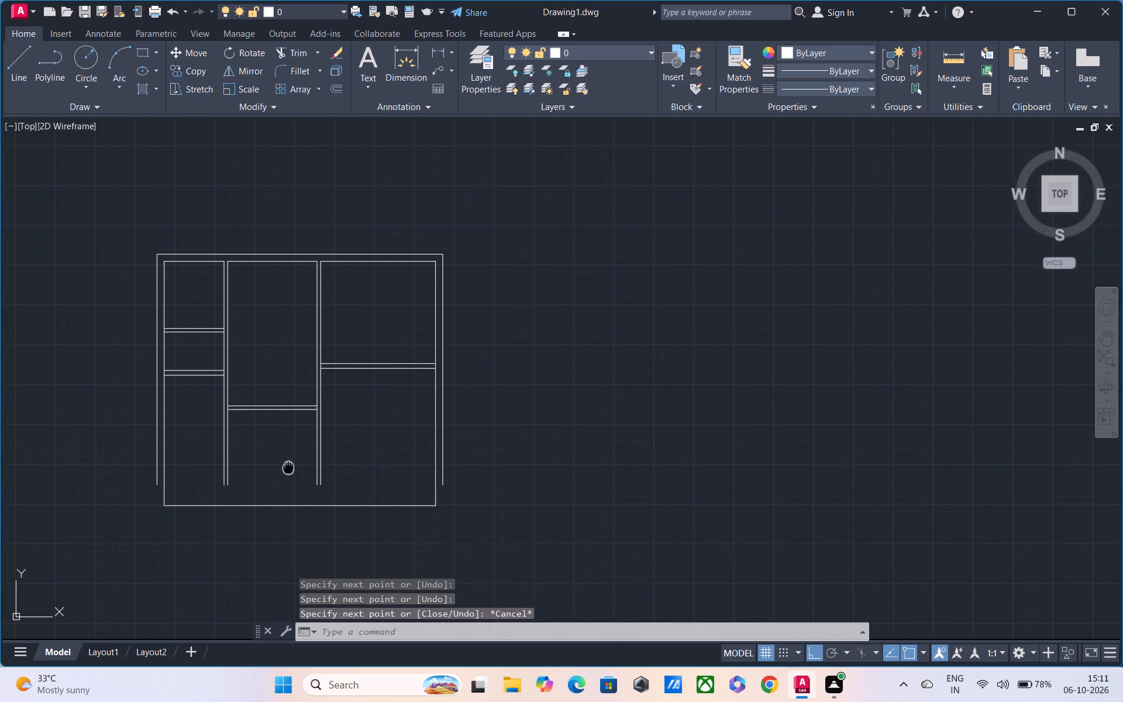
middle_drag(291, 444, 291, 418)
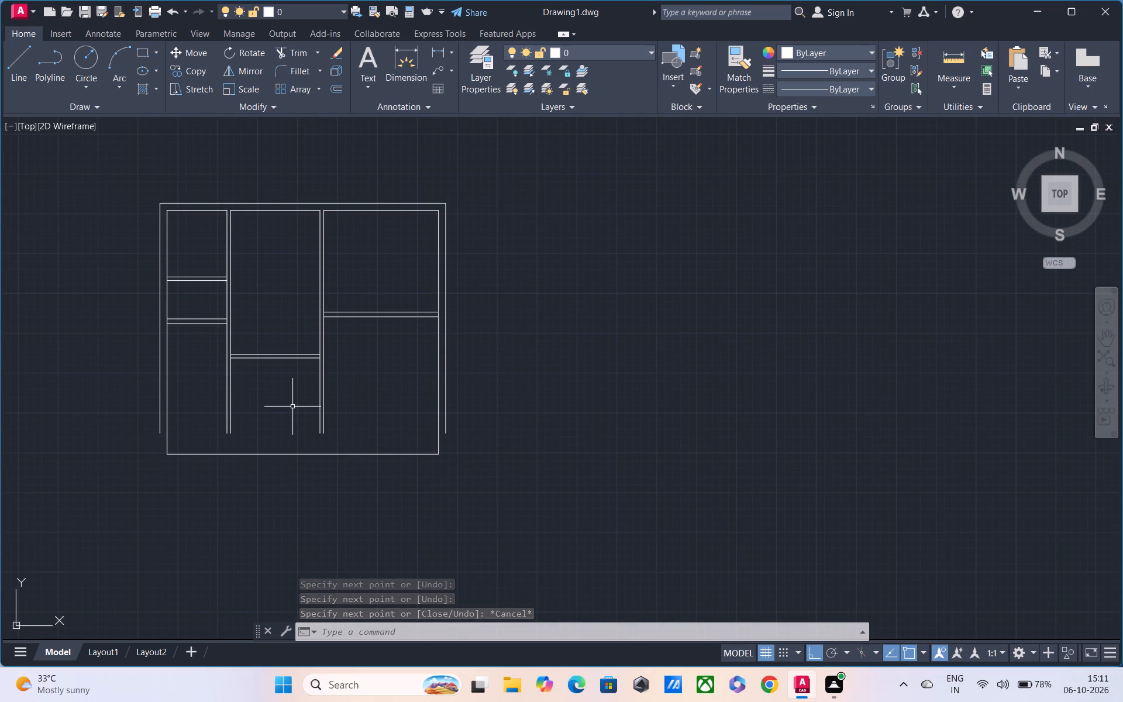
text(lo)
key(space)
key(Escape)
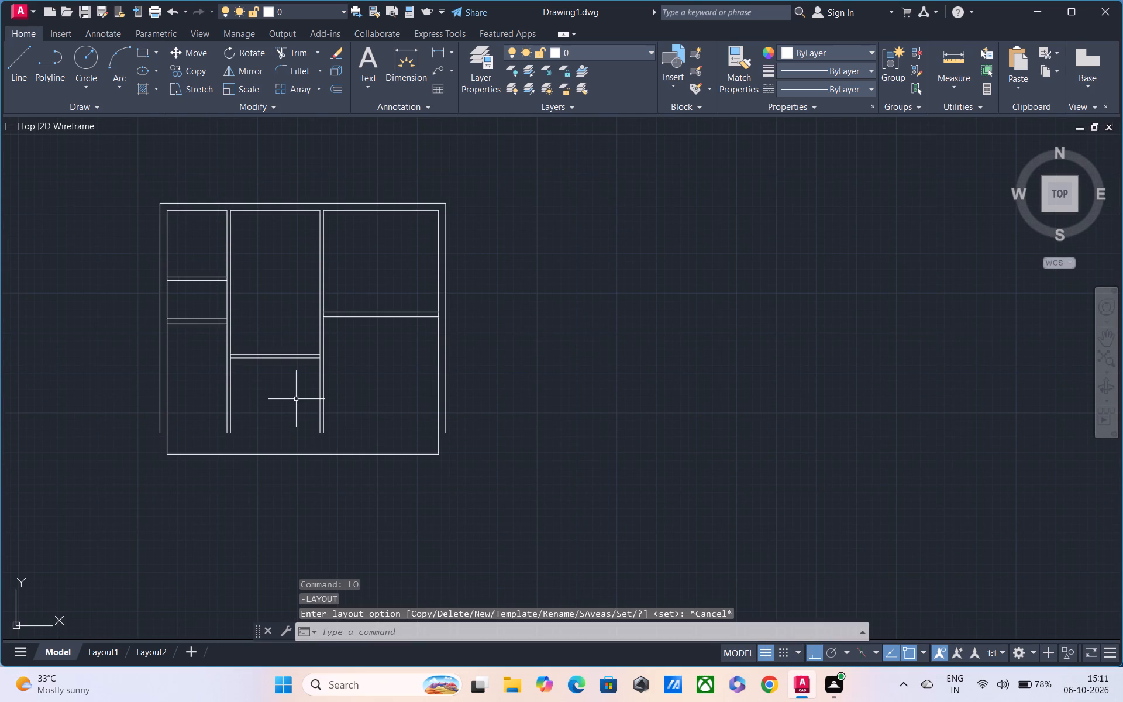
Offset both segments of the bottom inner wall line outward by 9" below the plan.
text(o)
key(space)
text(9")
key(Return)
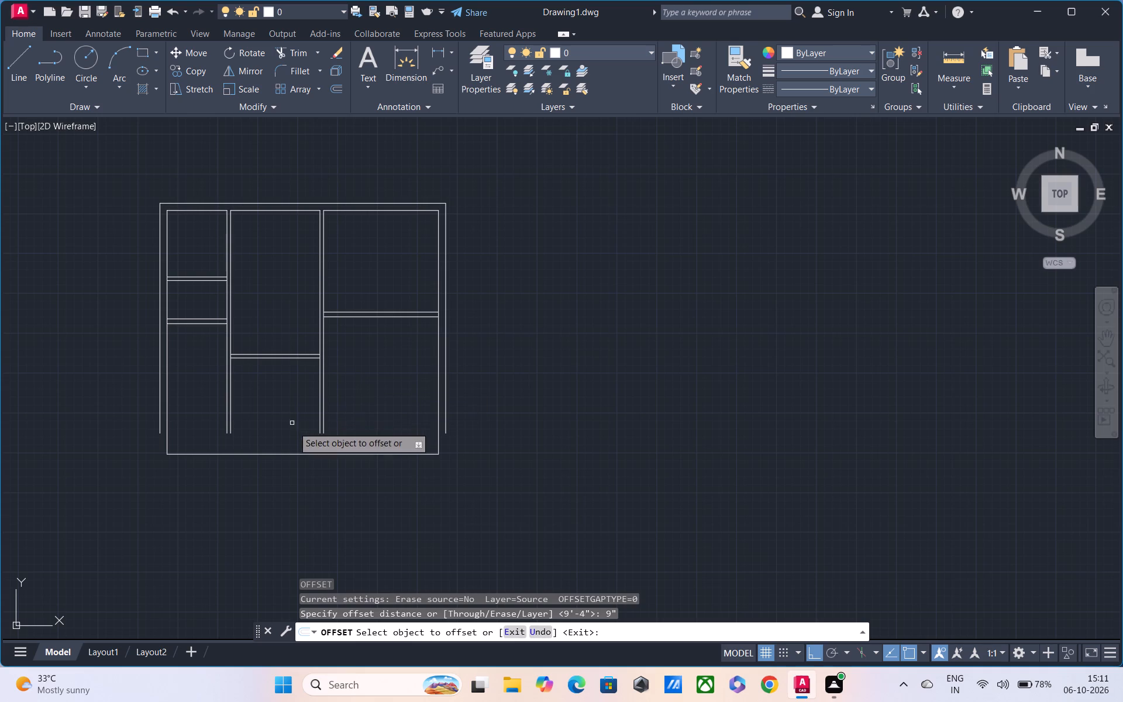
click(298, 455)
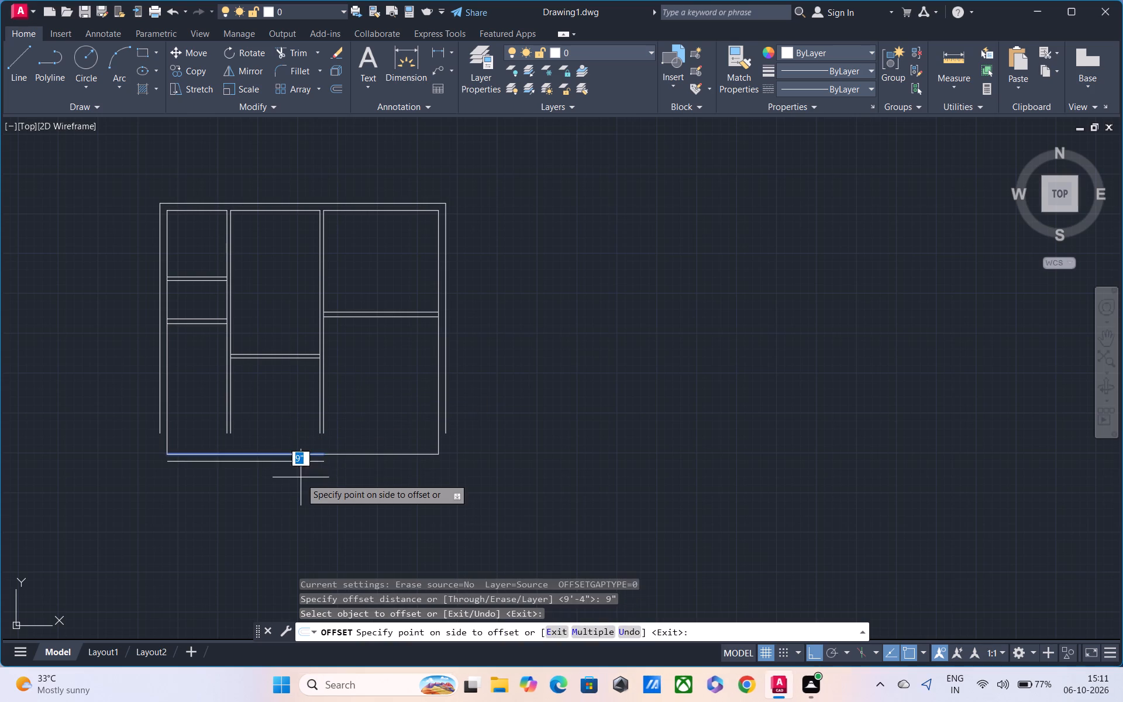
click(301, 478)
click(356, 455)
click(356, 465)
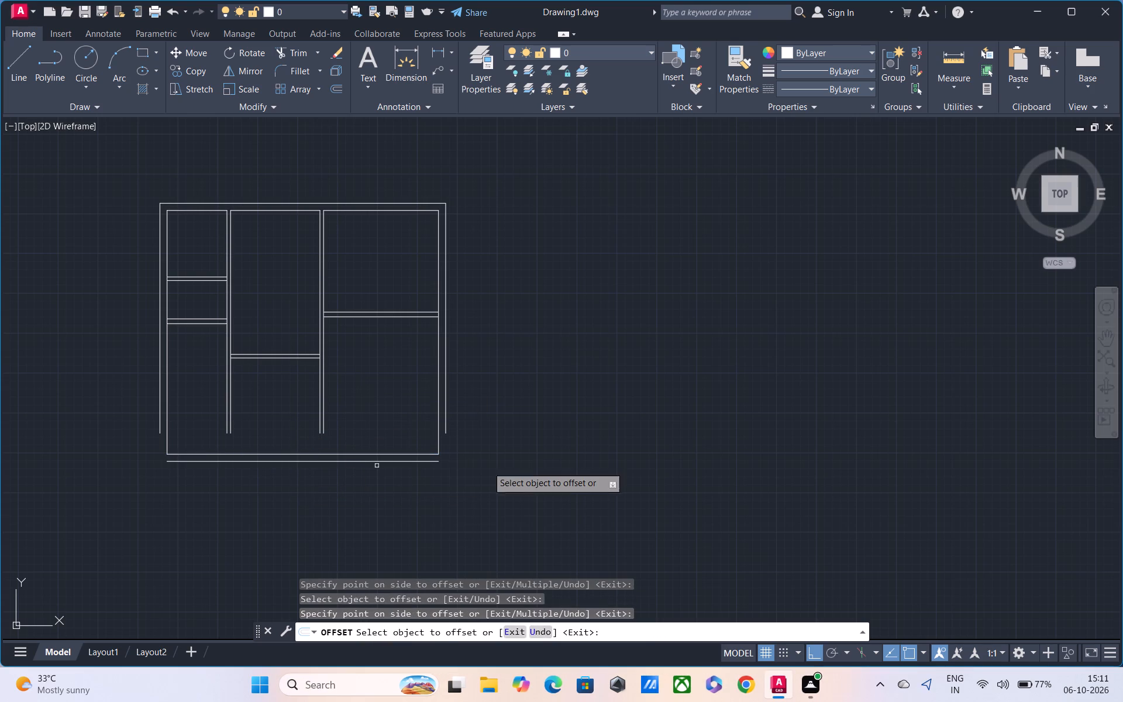
key(Escape)
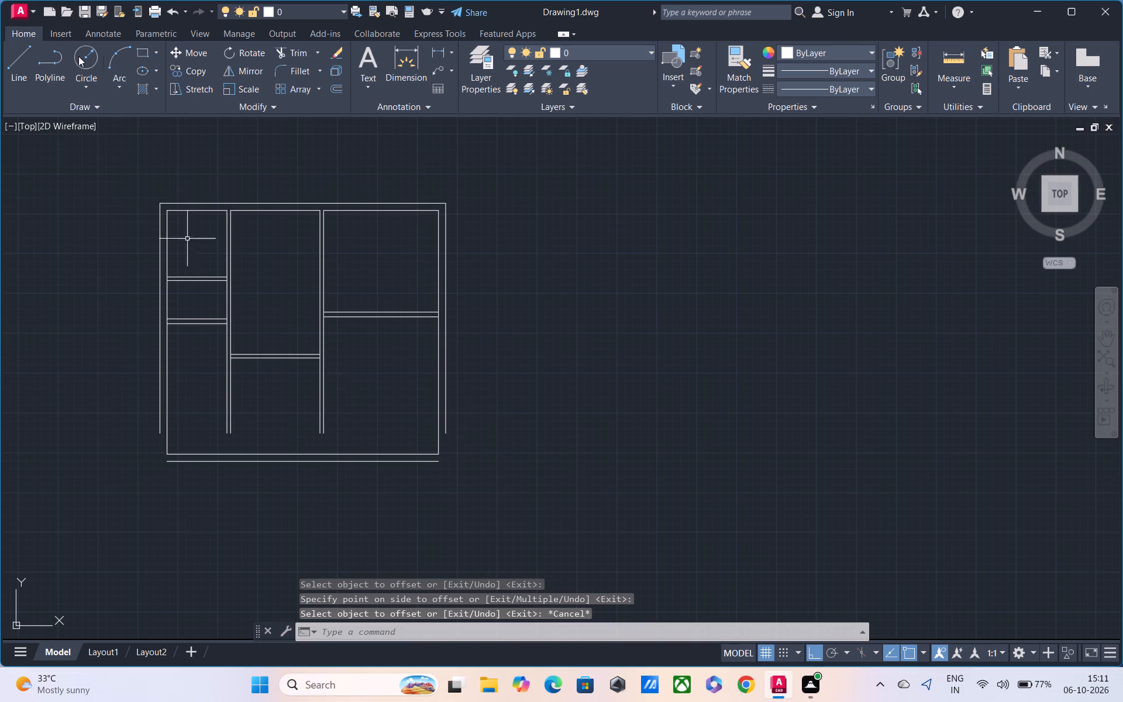
Fillet the new outer bottom line with the right and left outer wall lines to close both lower outer corners.
click(295, 74)
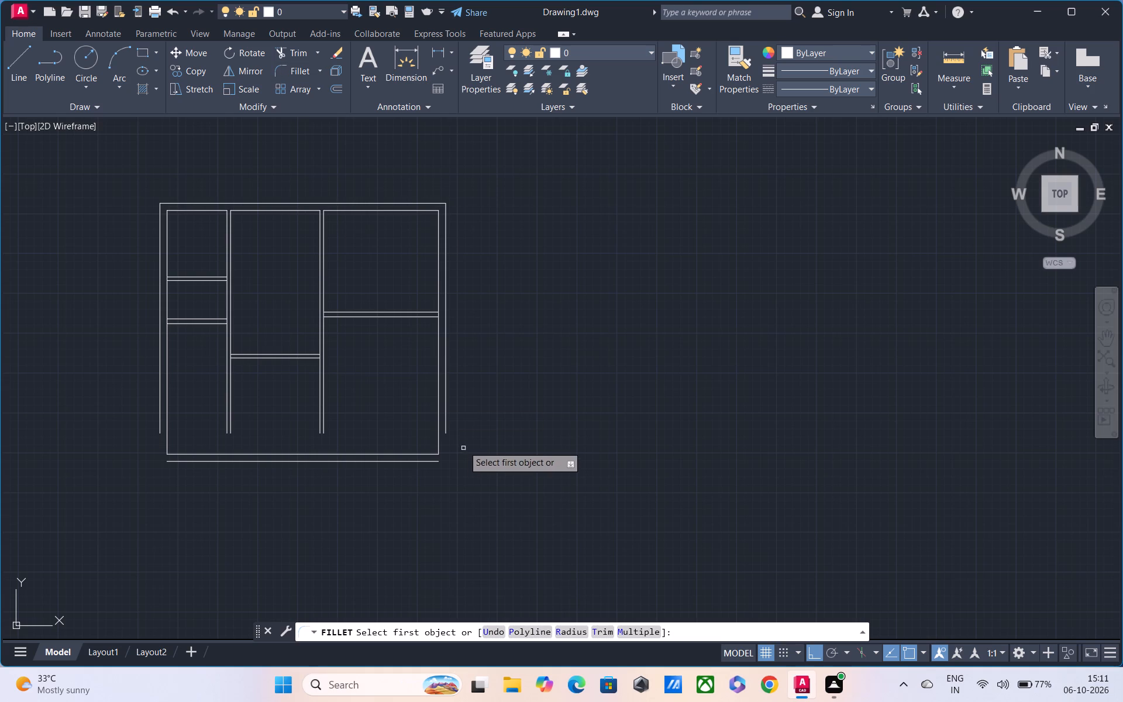
click(447, 416)
click(435, 463)
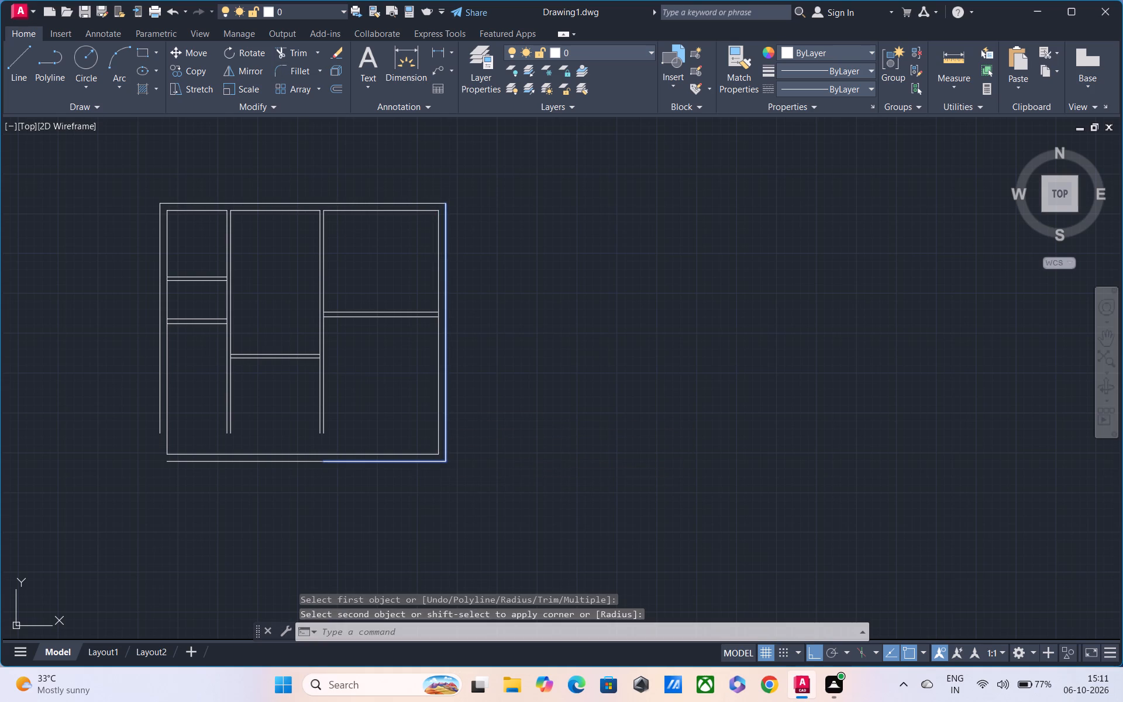
text(f)
key(space)
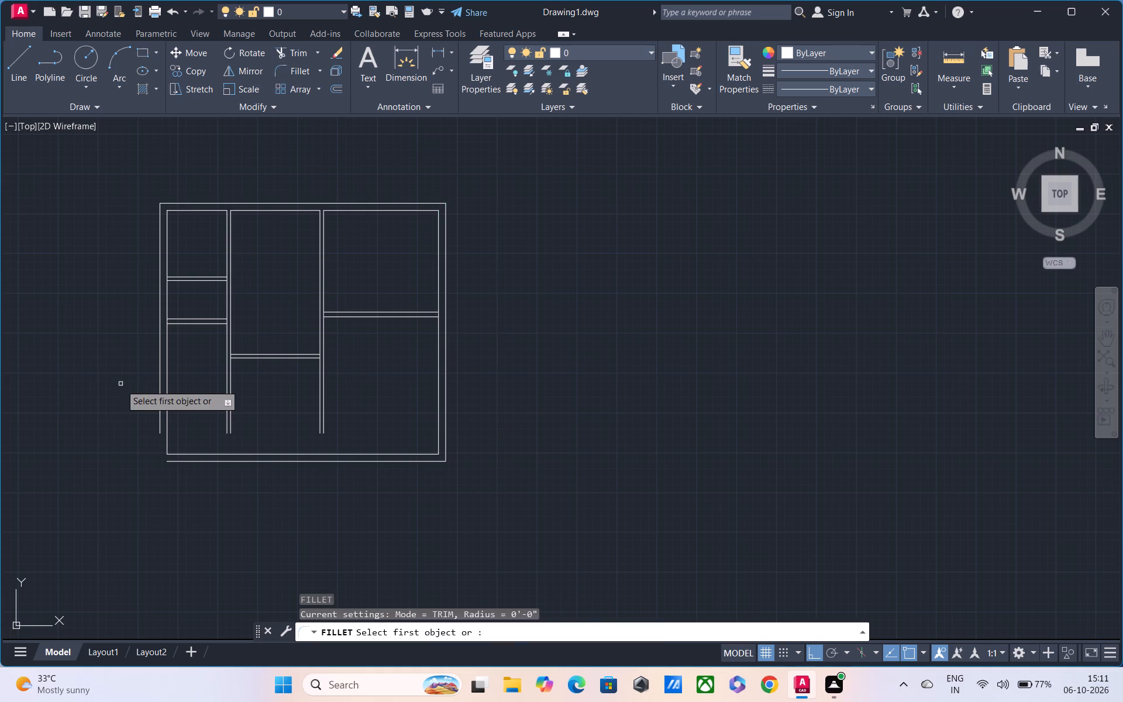
click(164, 416)
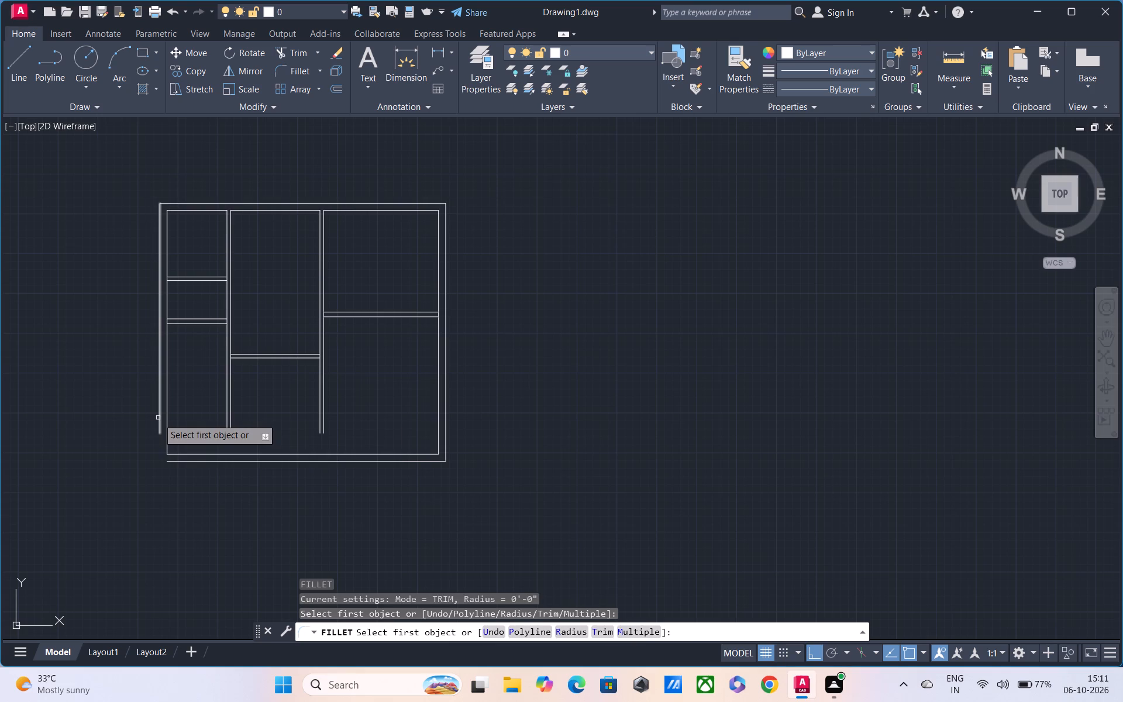
click(158, 418)
click(178, 464)
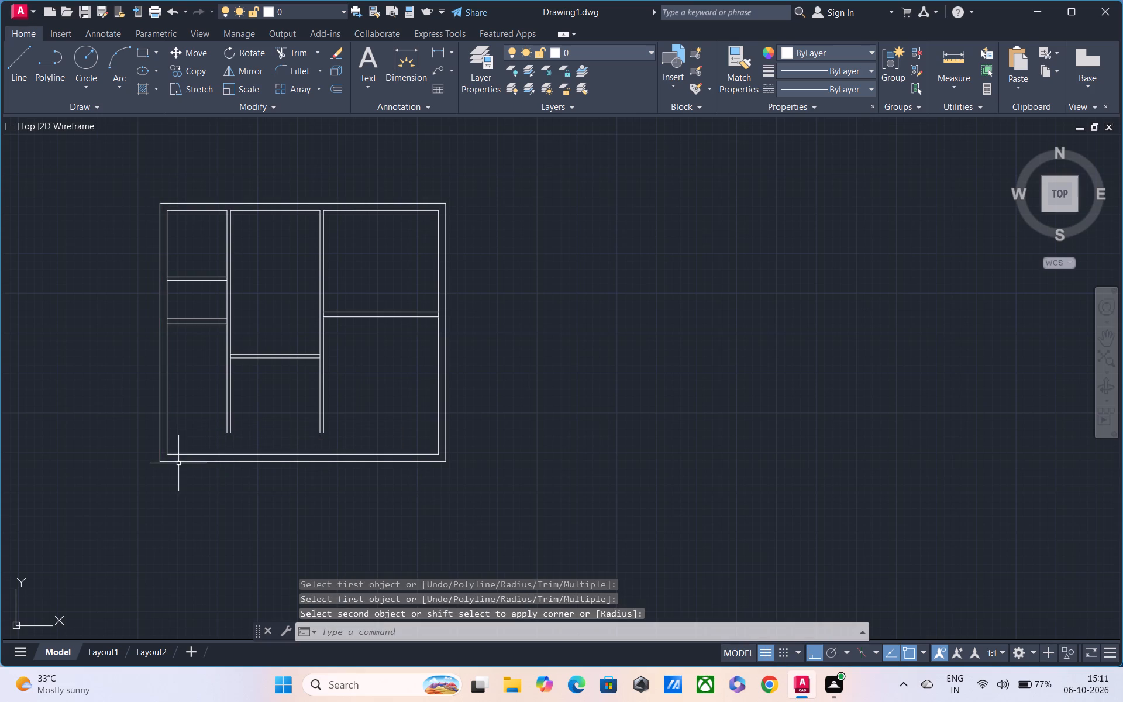
Stretch the lower ends of both lines of the left vertical partition down to the bottom wall's inner line.
scroll(246, 438, down, 1)
scroll(262, 422, up, 2)
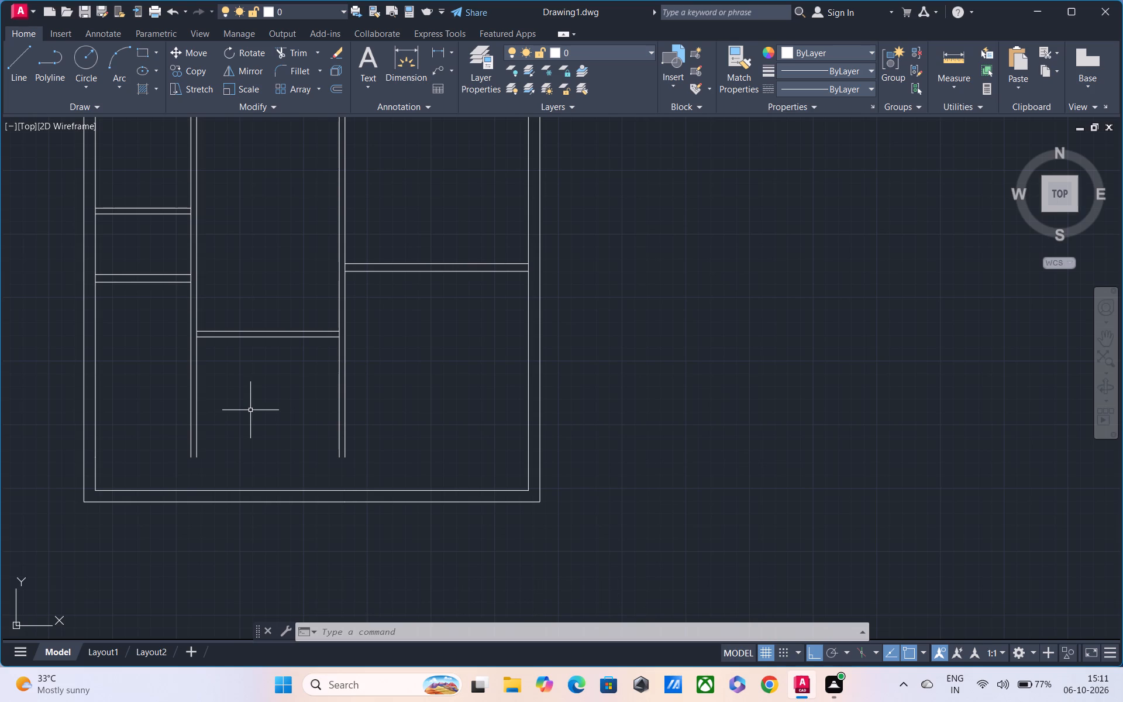
middle_drag(342, 440, 347, 458)
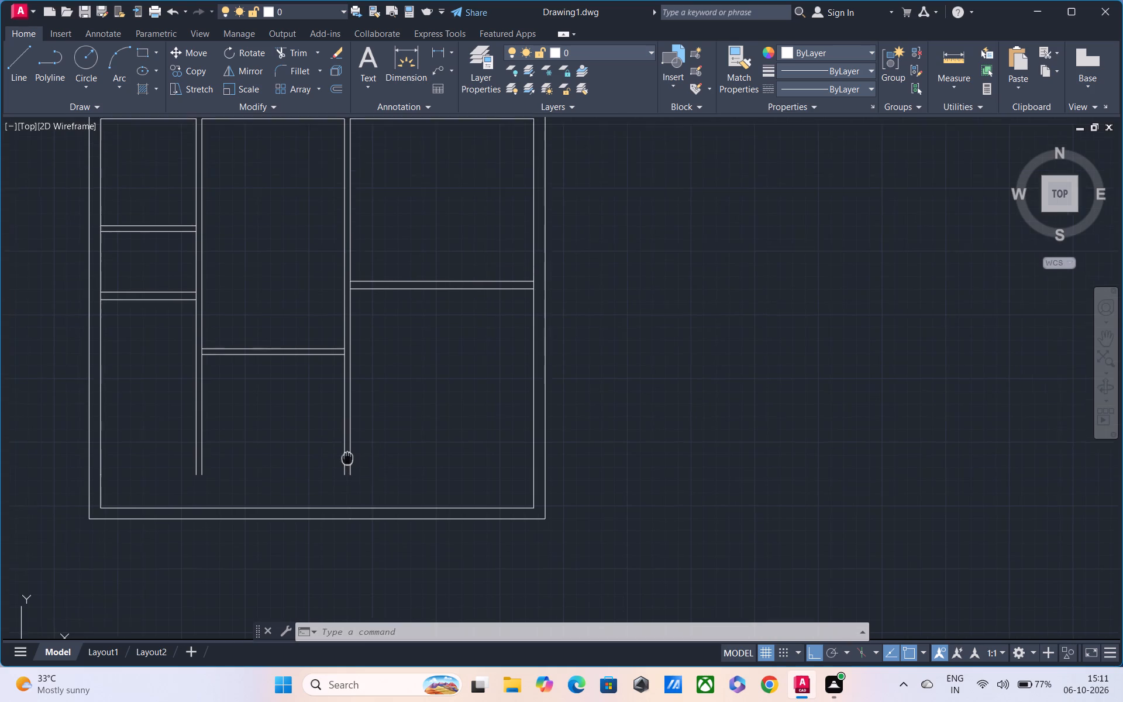
middle_drag(347, 458, 349, 461)
middle_drag(291, 458, 290, 428)
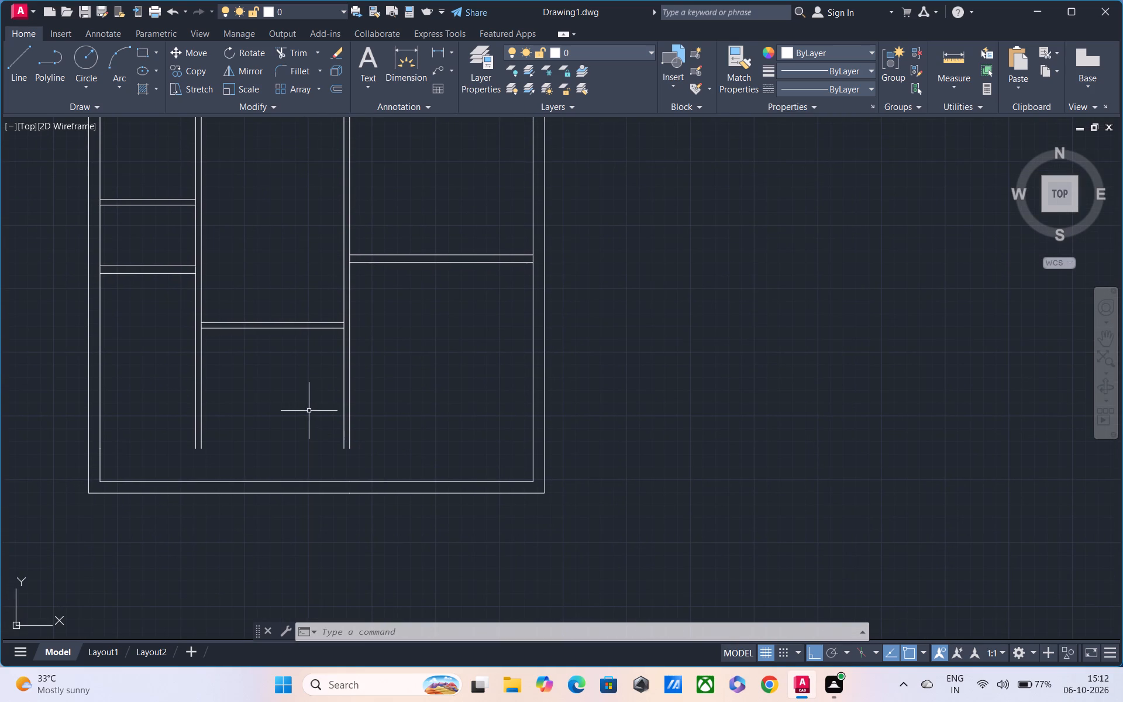
middle_drag(309, 411, 317, 383)
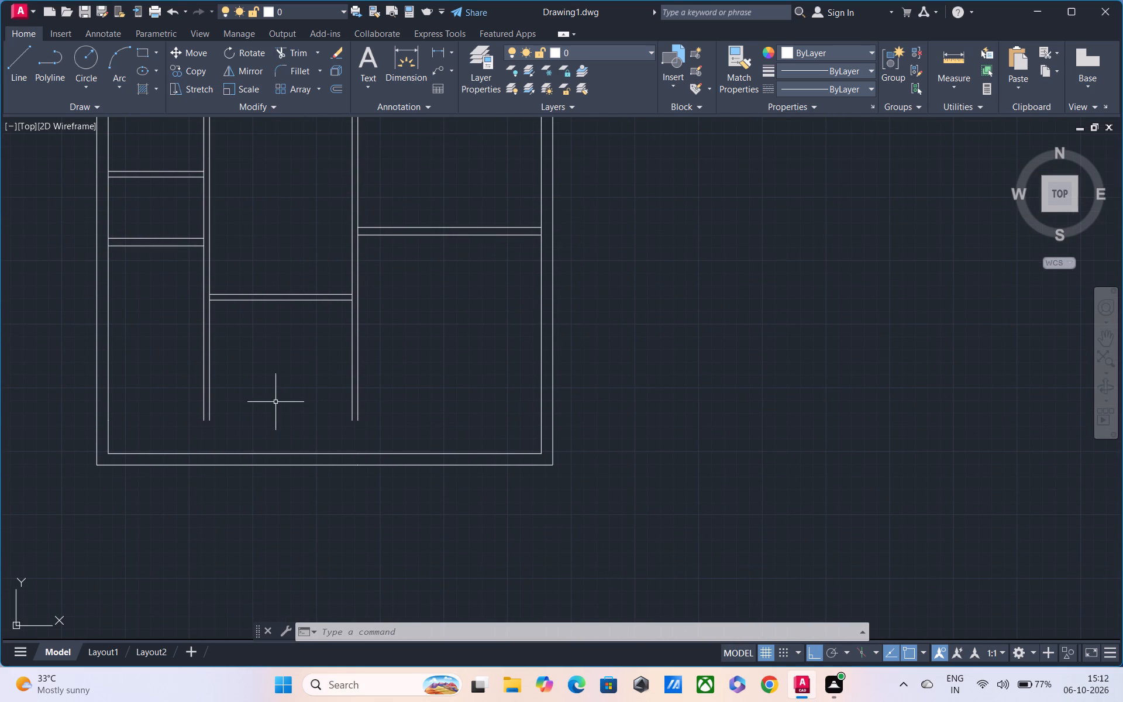
click(211, 374)
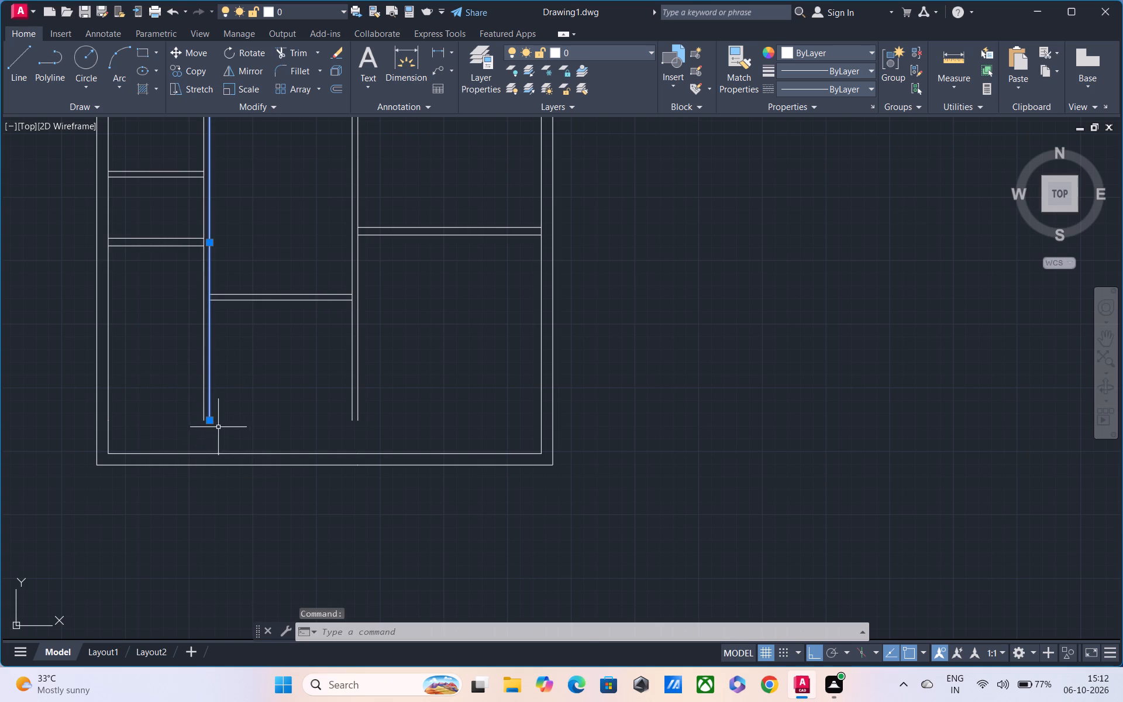
click(208, 422)
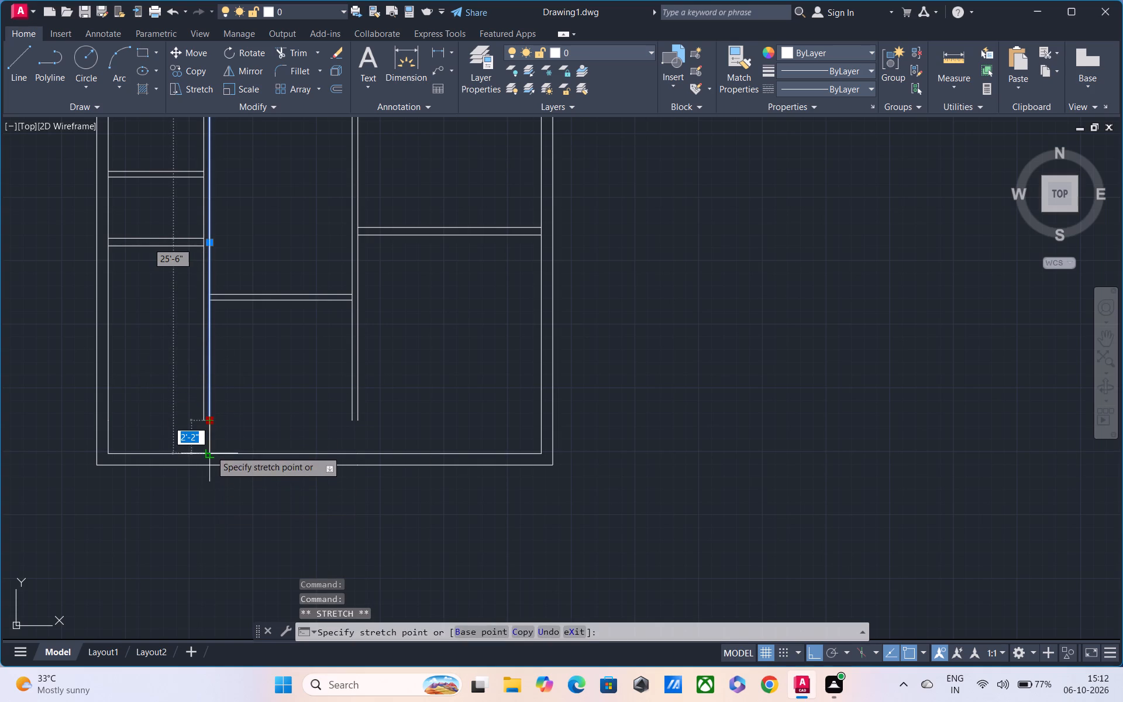
click(211, 450)
click(205, 421)
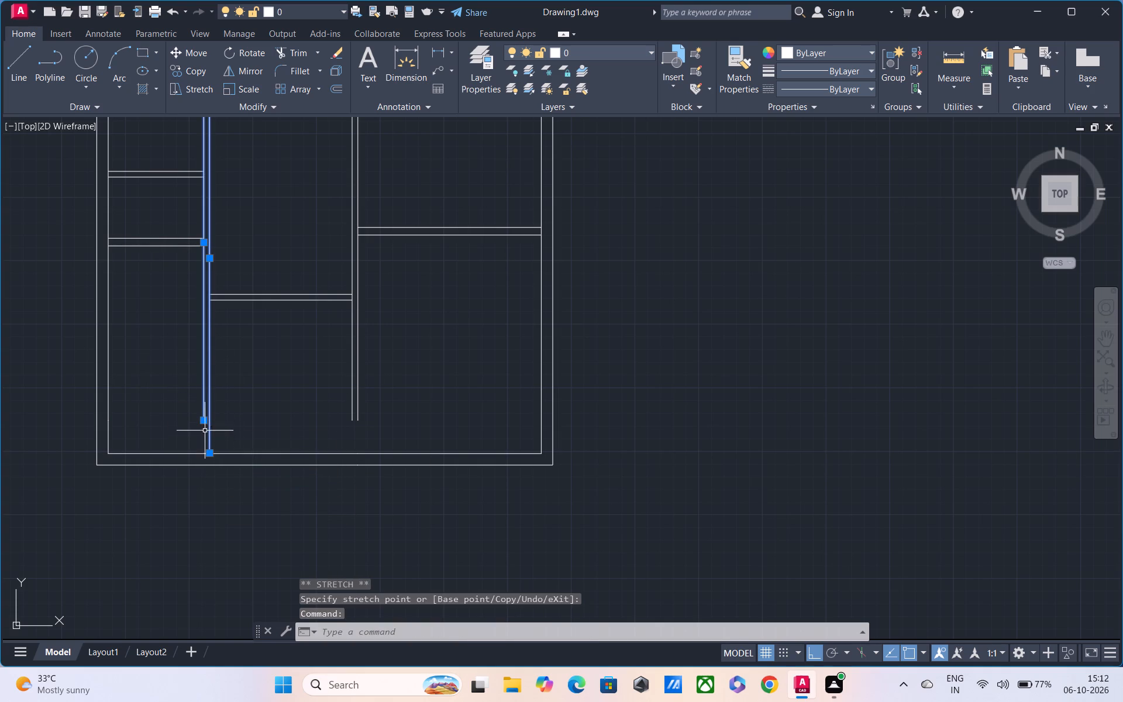
click(202, 424)
click(201, 447)
key(Escape)
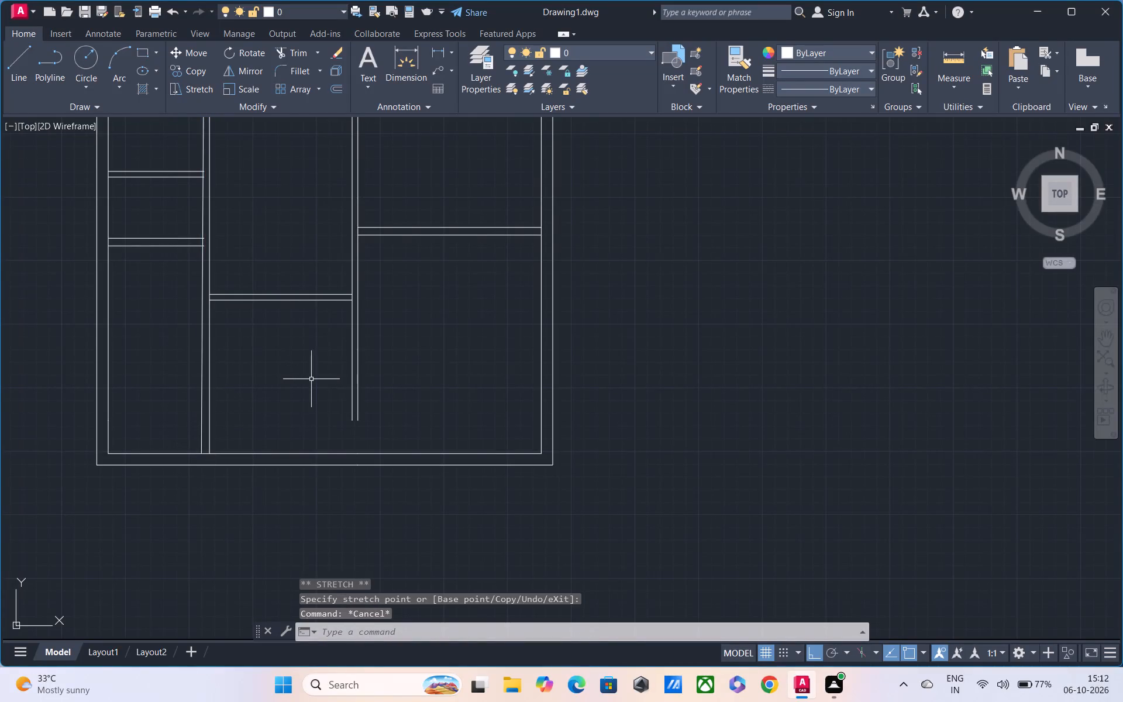
Stretch the lower ends of both lines of the right vertical partition down to the bottom wall's inner line.
click(359, 395)
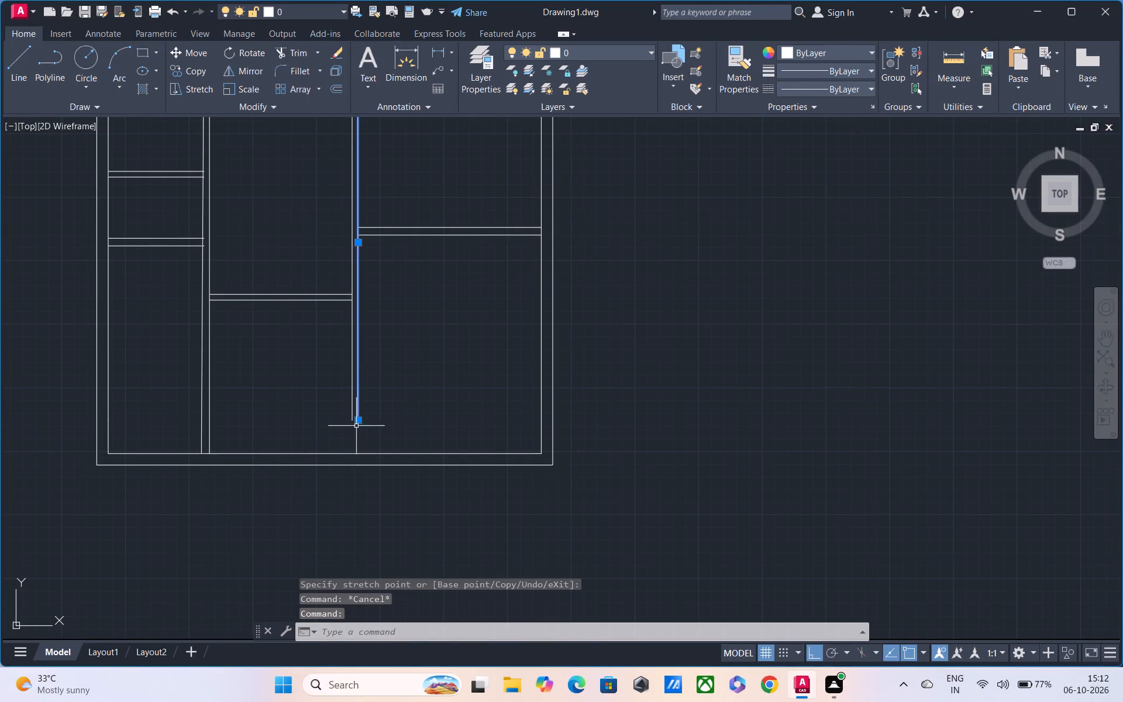
click(357, 419)
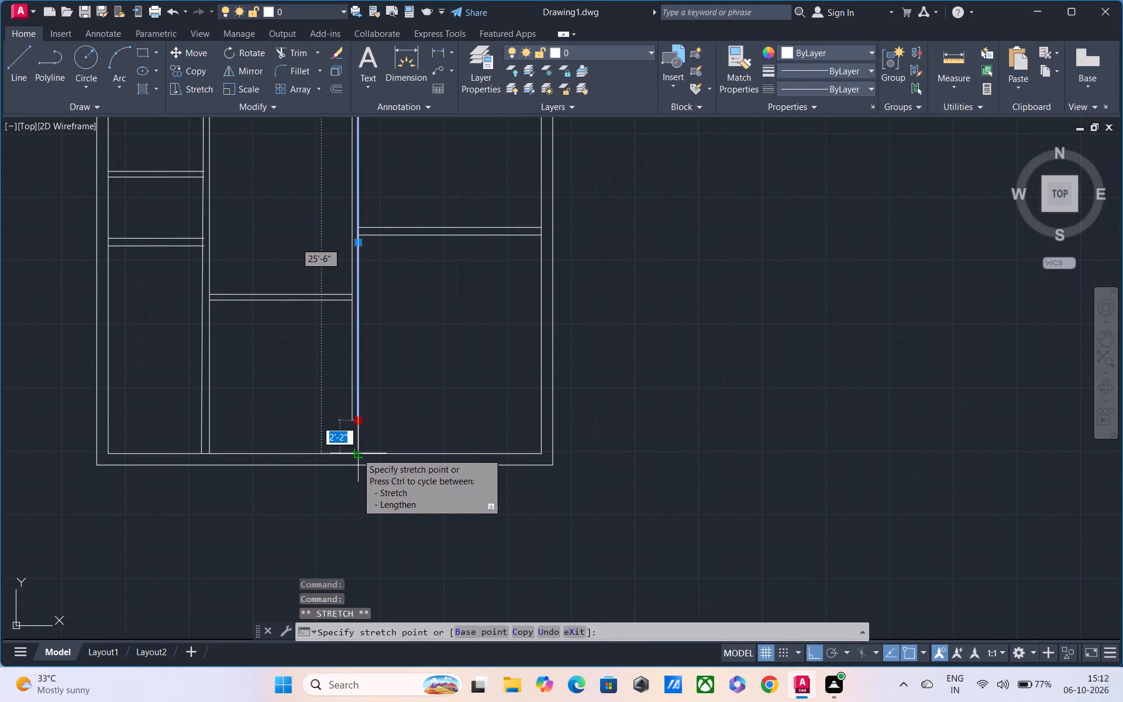
click(357, 453)
click(351, 390)
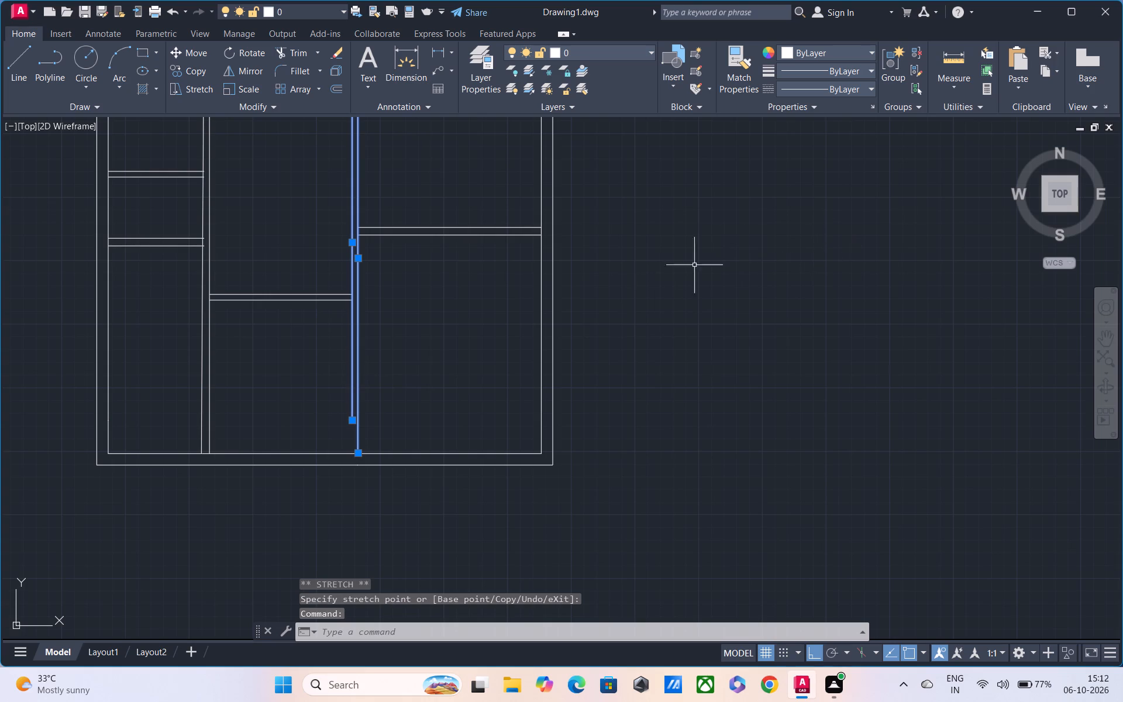
scroll(368, 412, up, 2)
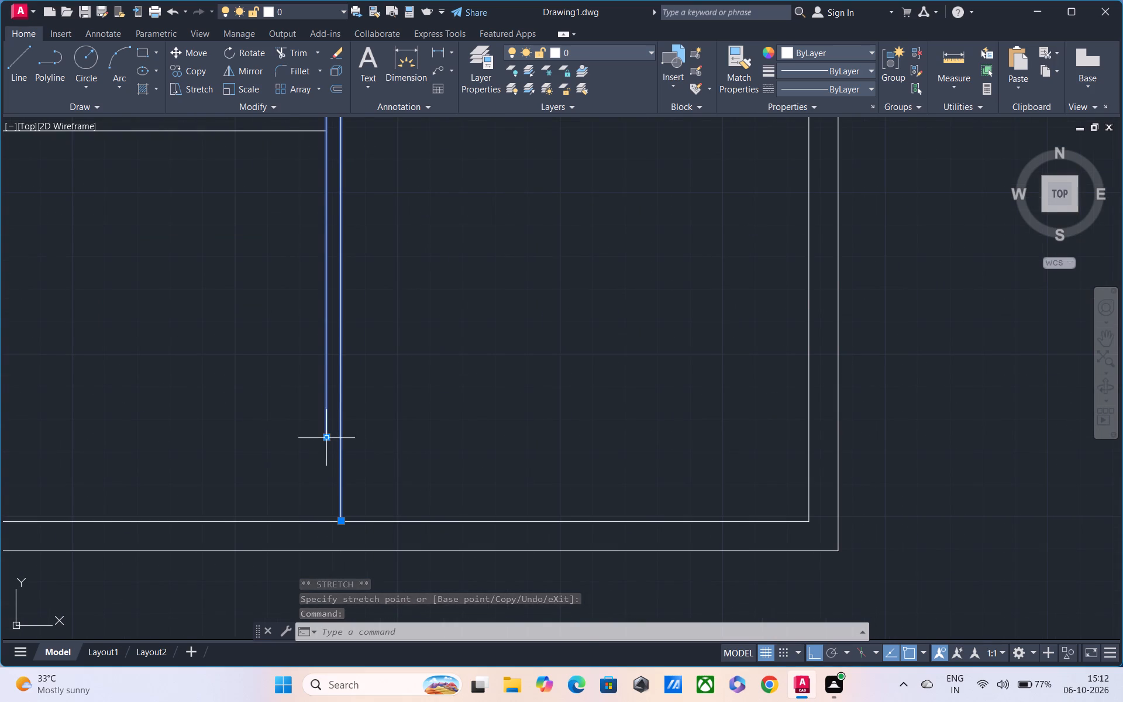
click(328, 437)
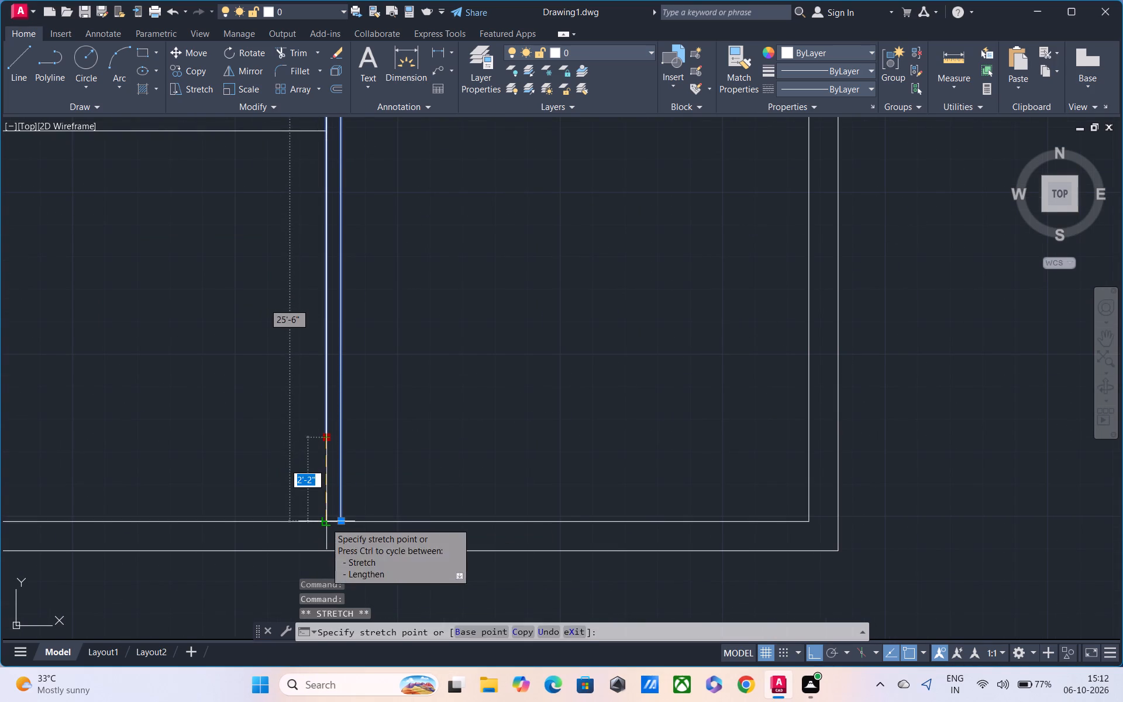
click(325, 522)
key(Escape)
scroll(327, 519, down, 1)
key(Escape)
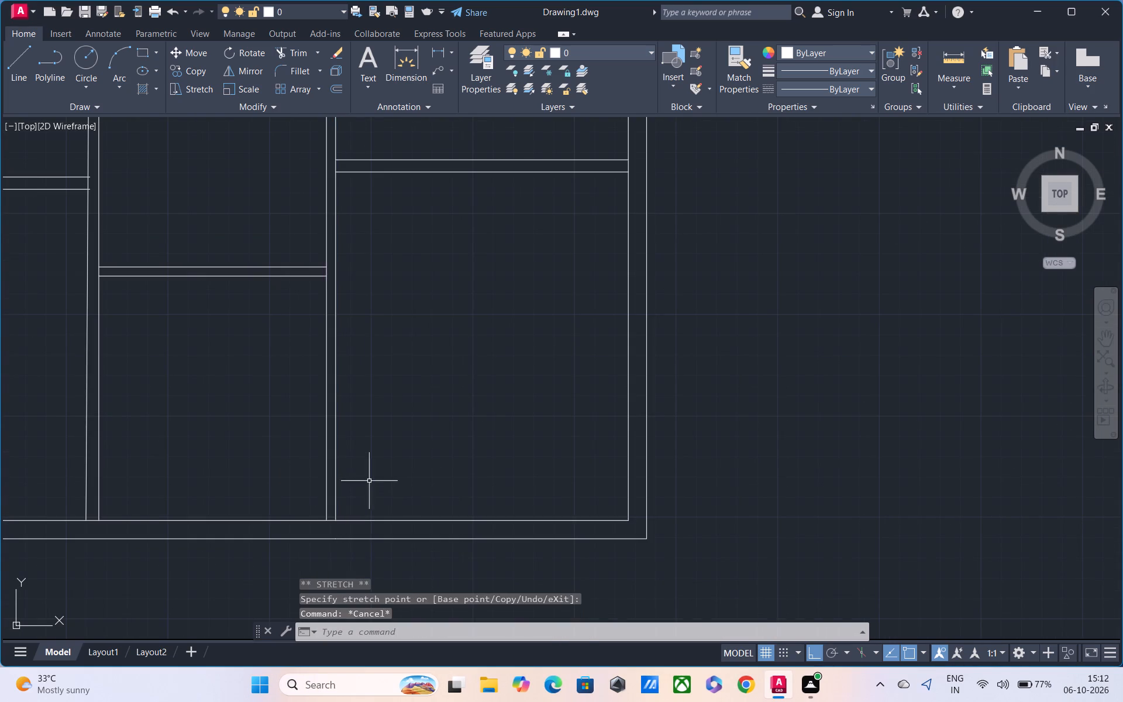
Trim the bottom wall's inner line between the two faces of each vertical partition to open both wall junctions.
scroll(350, 498, up, 2)
key(t)
key(r)
key(space)
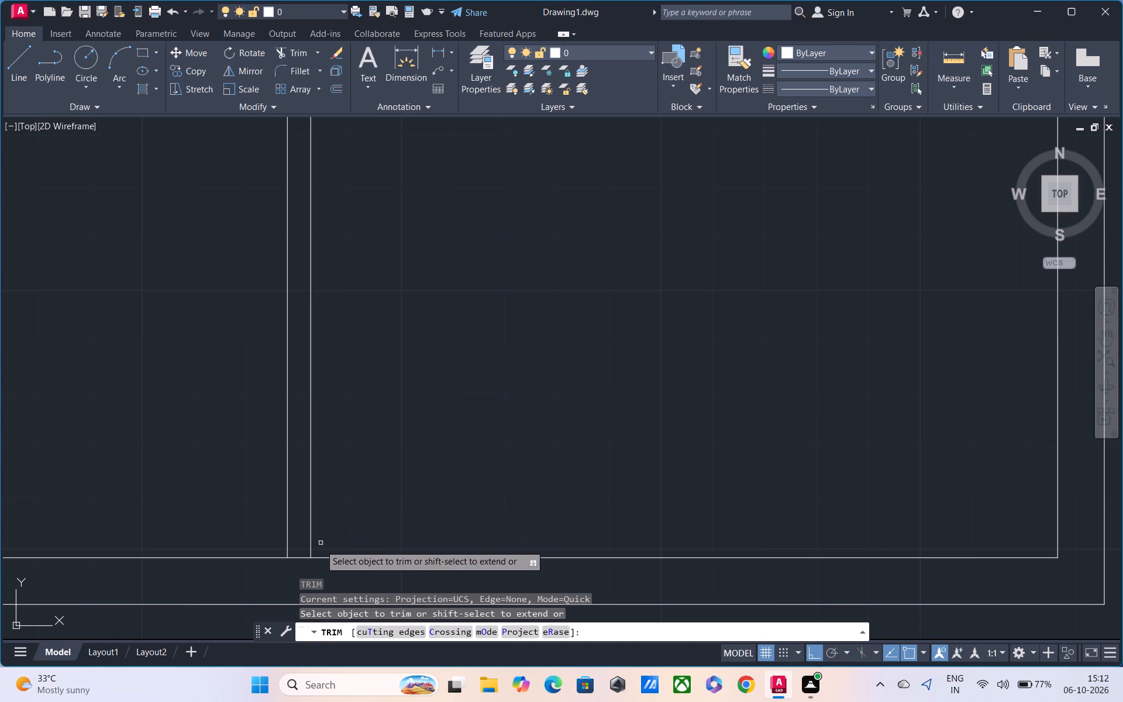
scroll(320, 545, up, 1)
middle_drag(320, 545, 417, 394)
scroll(386, 426, up, 2)
drag(388, 364, 381, 487)
scroll(380, 467, down, 4)
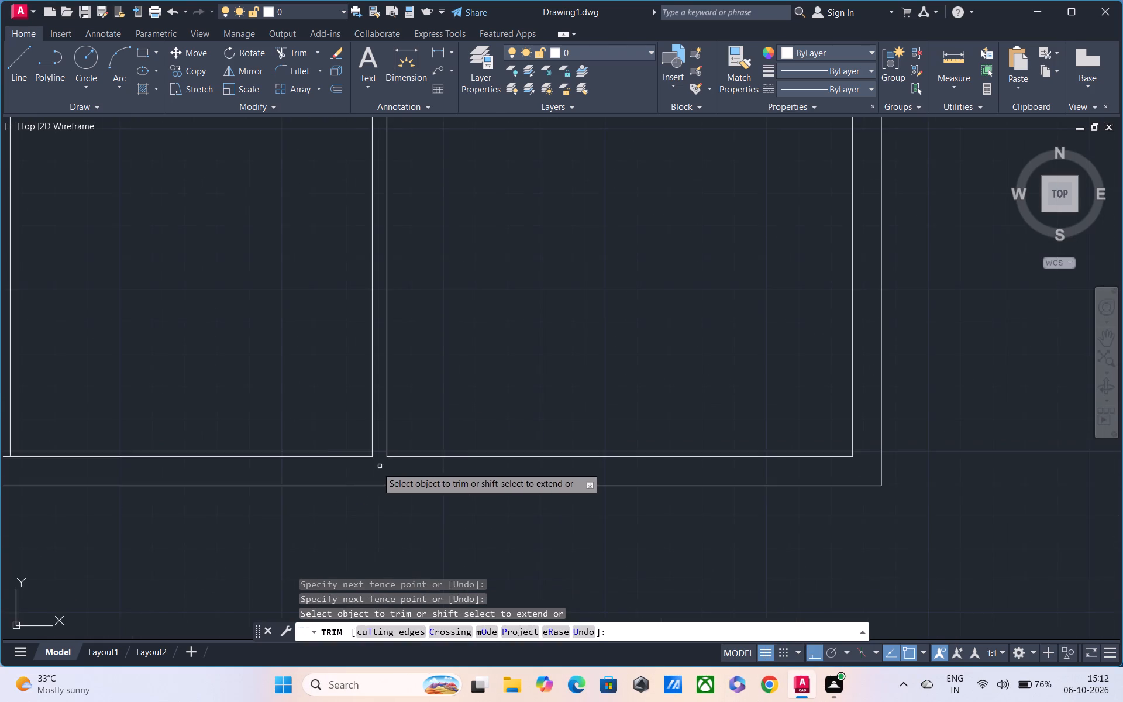
middle_drag(340, 474, 645, 508)
scroll(337, 496, up, 1)
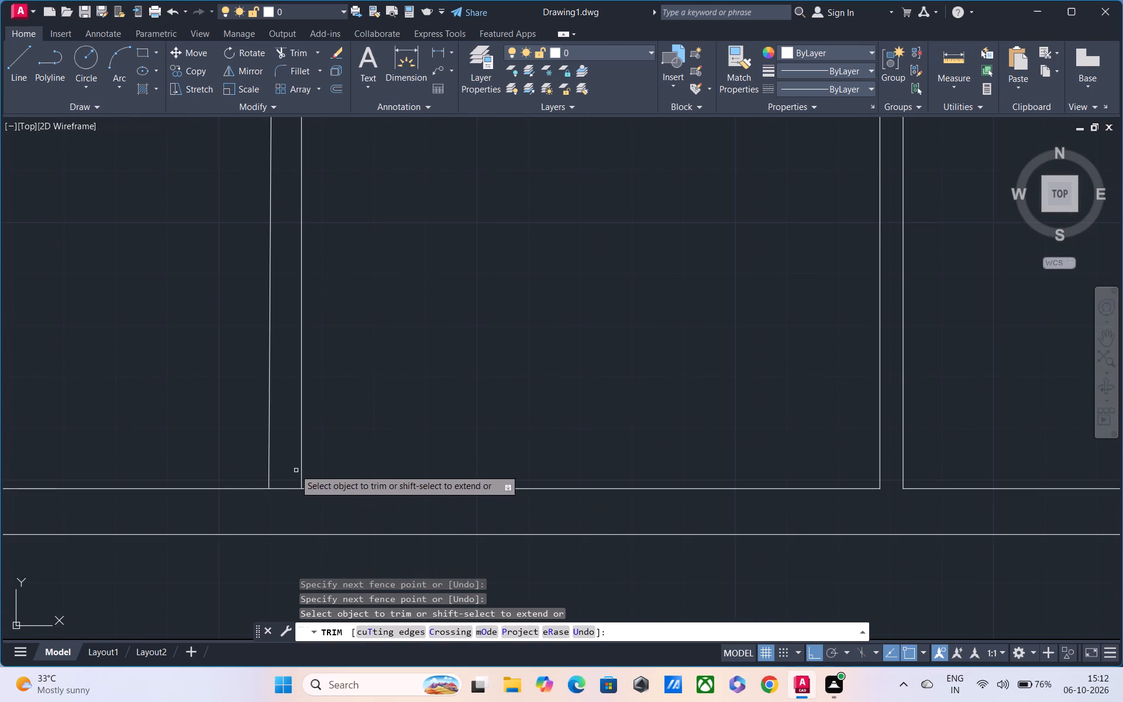
drag(292, 467, 292, 520)
scroll(292, 508, down, 1)
middle_drag(391, 428, 373, 473)
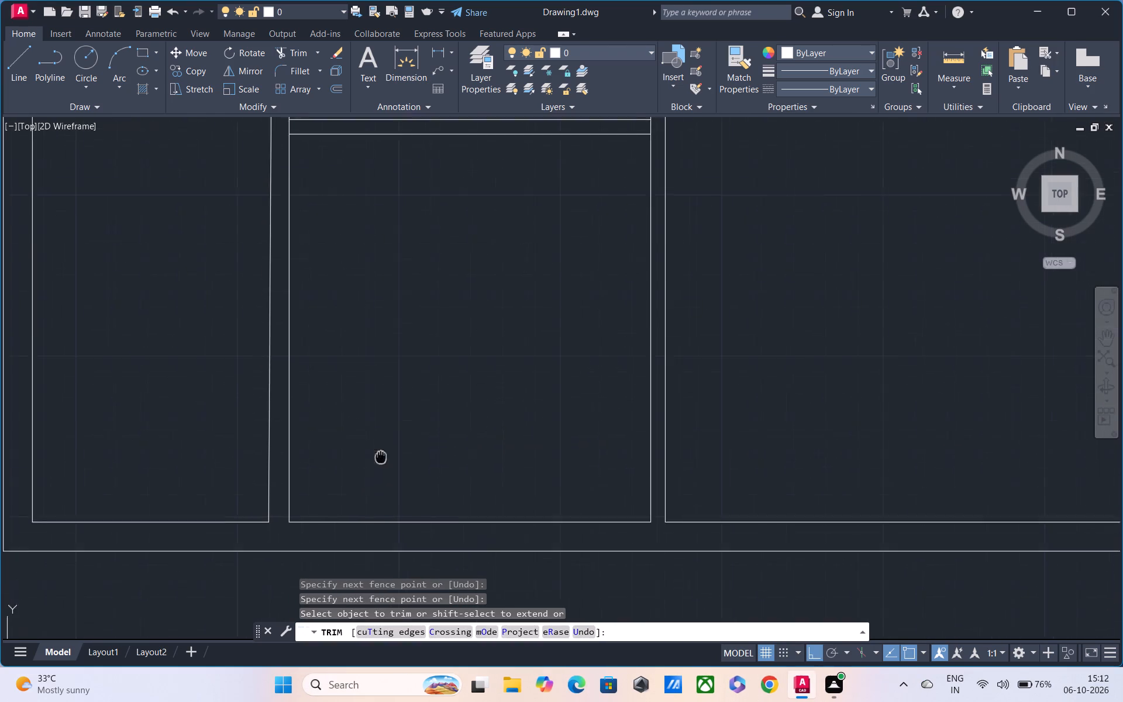
middle_drag(373, 473, 371, 476)
middle_drag(390, 445, 392, 519)
scroll(401, 485, down, 1)
middle_drag(431, 398, 325, 448)
scroll(350, 432, down, 2)
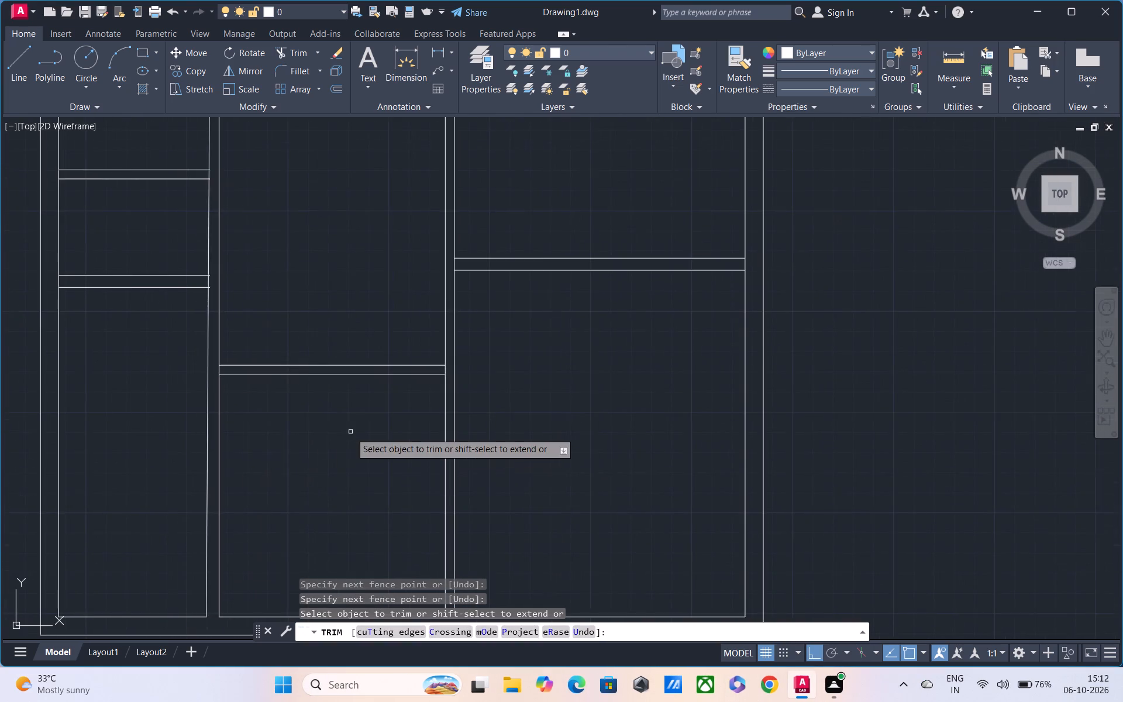
middle_drag(382, 434, 388, 425)
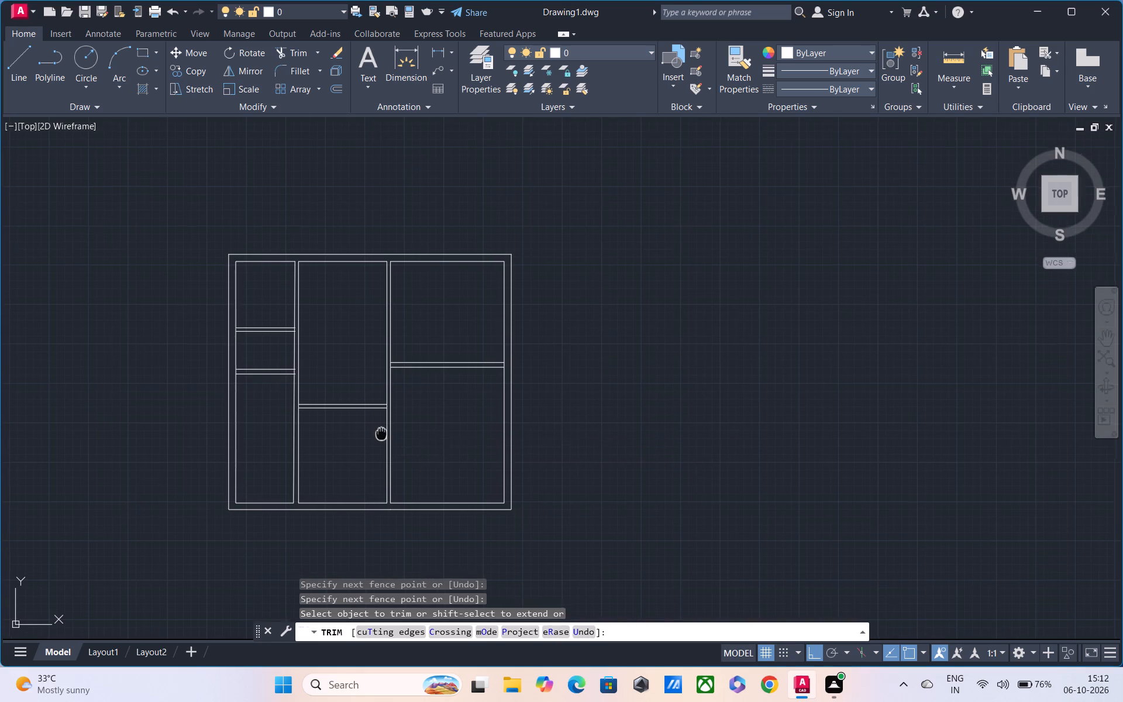
middle_drag(388, 425, 415, 373)
key(Escape)
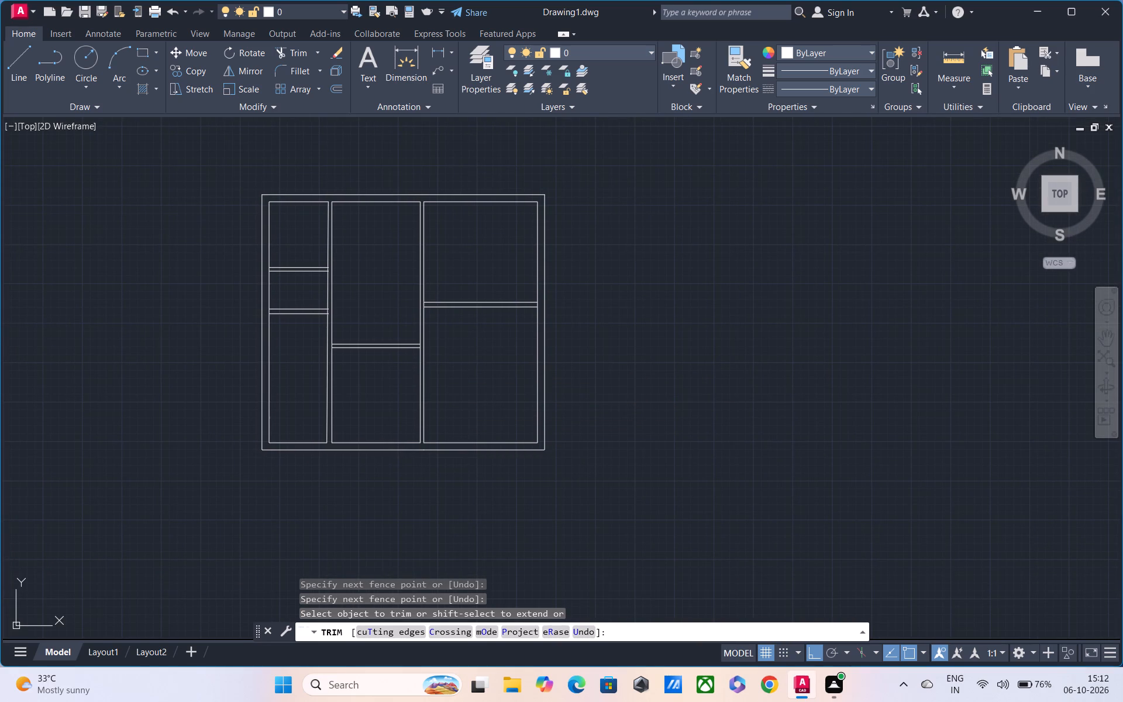
key(Escape)
key(Escape)
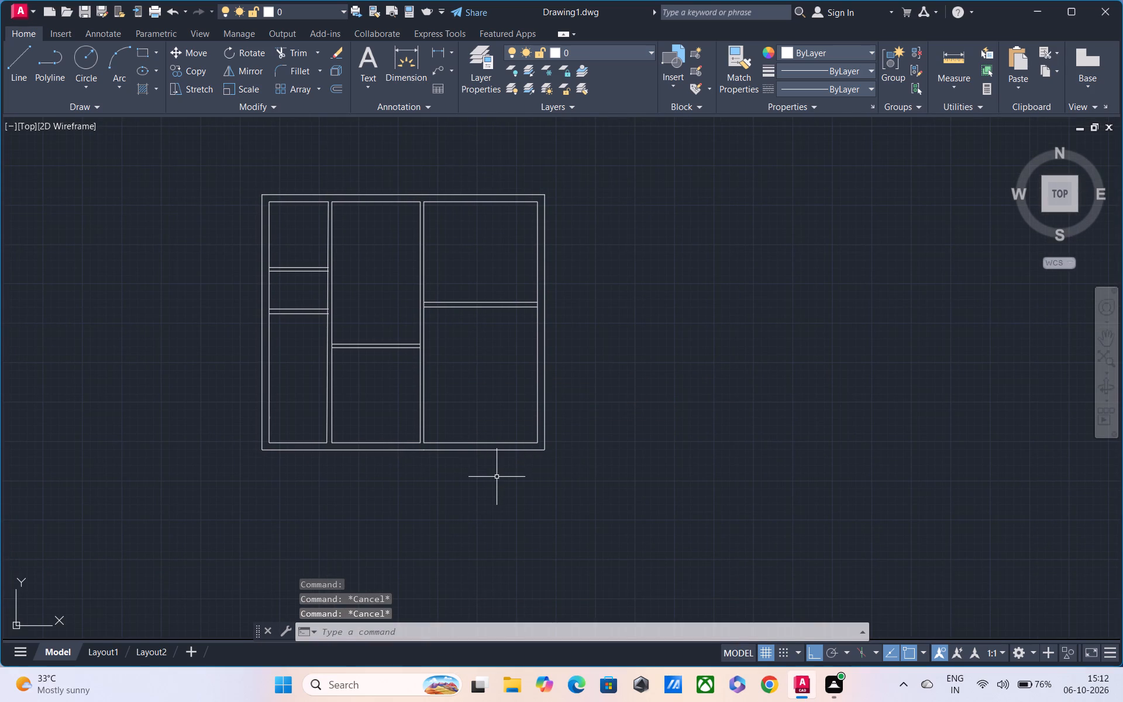
Offset both segments of the bottom wall's outer line by 4' below the plan.
text(o)
key(space)
text(4')
key(Return)
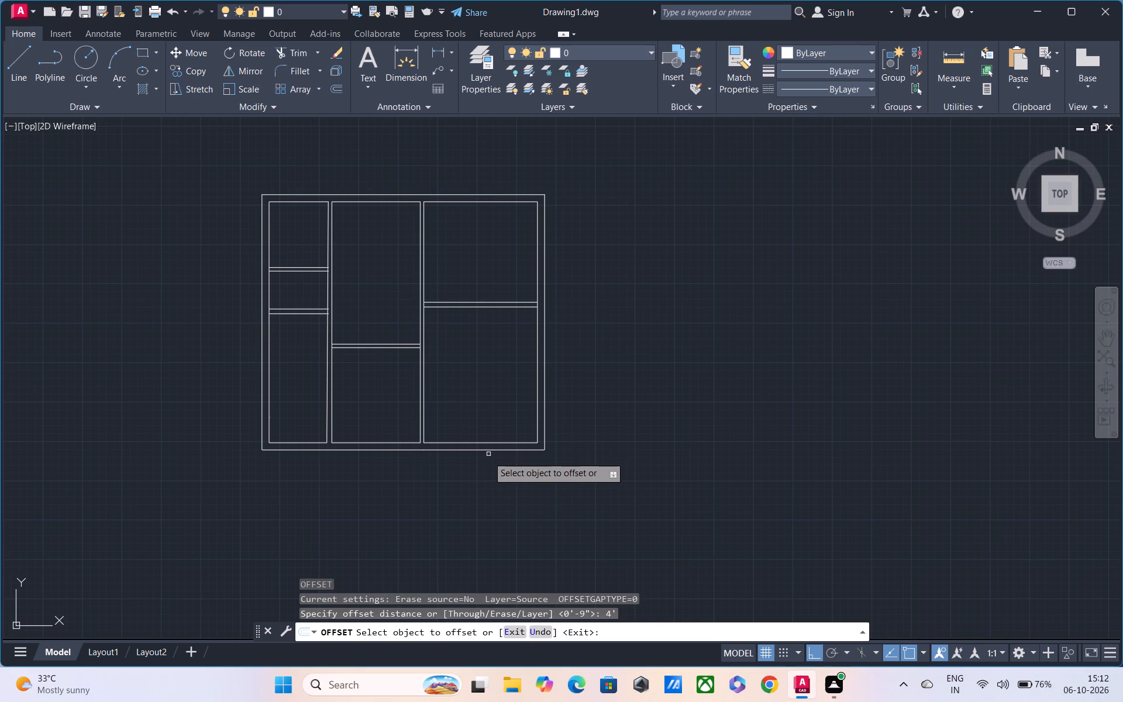
click(491, 452)
click(481, 484)
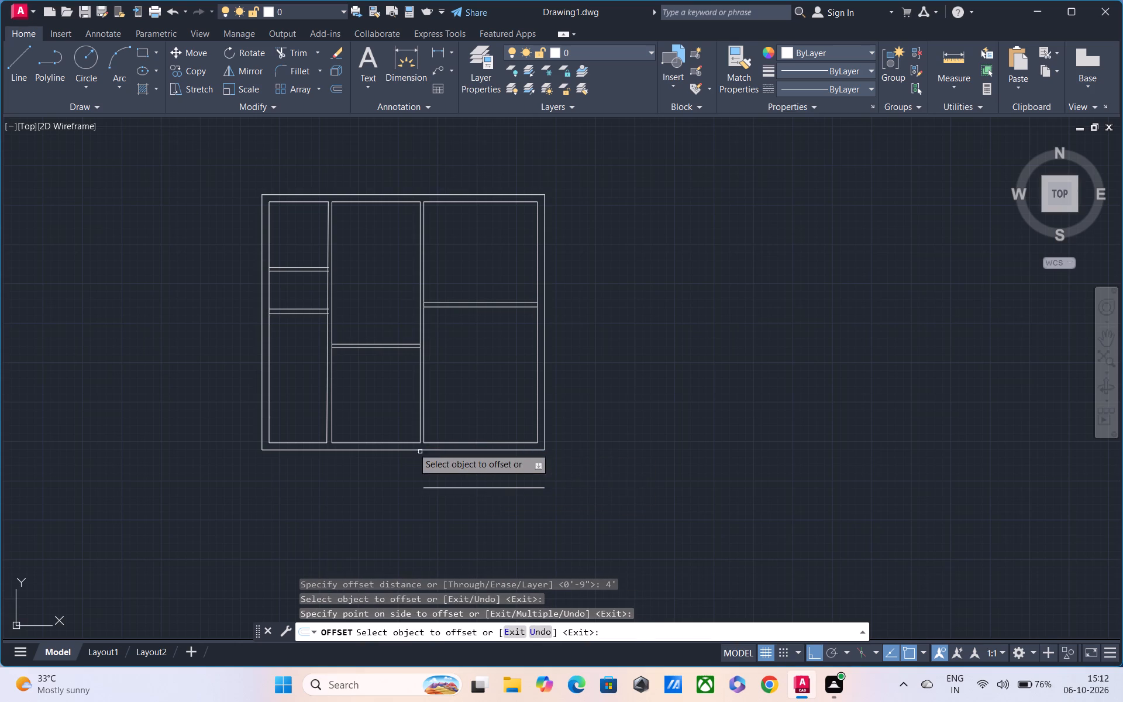
click(404, 453)
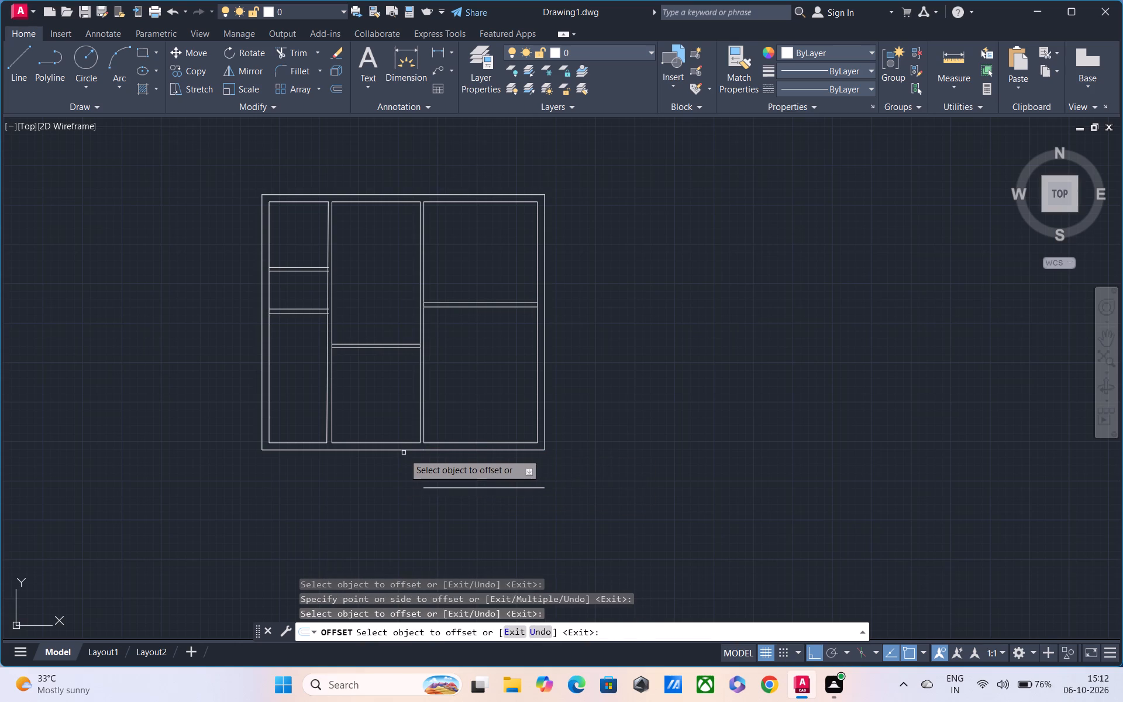
click(405, 450)
click(398, 496)
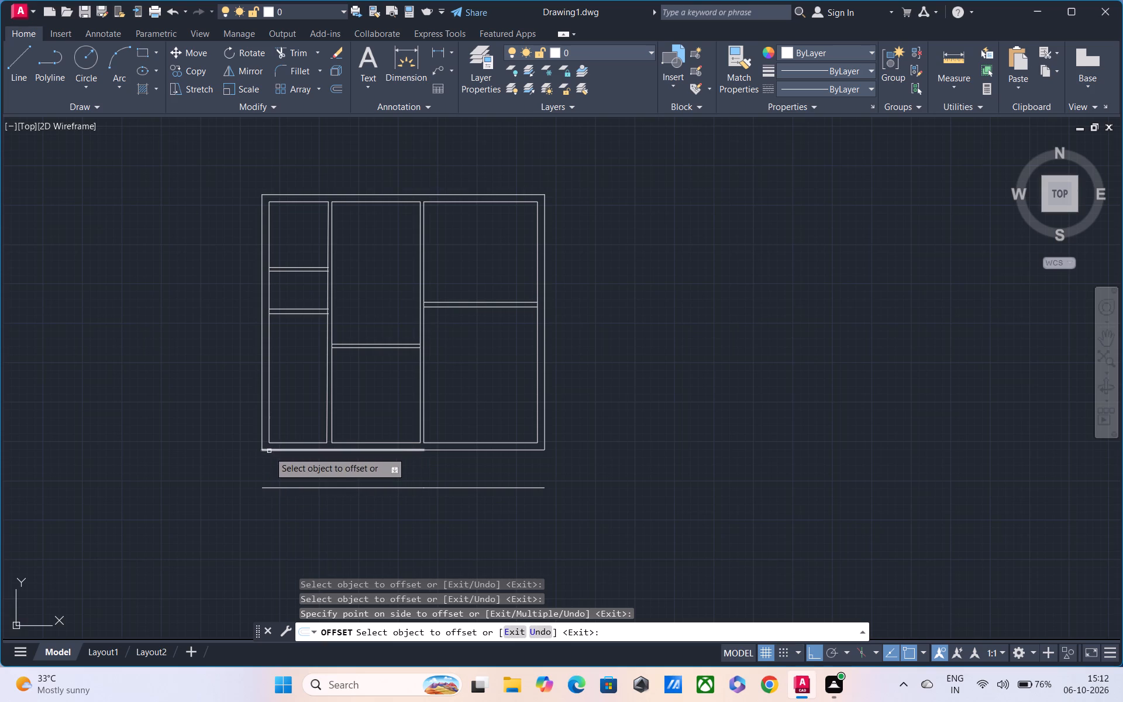
scroll(277, 444, up, 1)
middle_drag(285, 442, 317, 387)
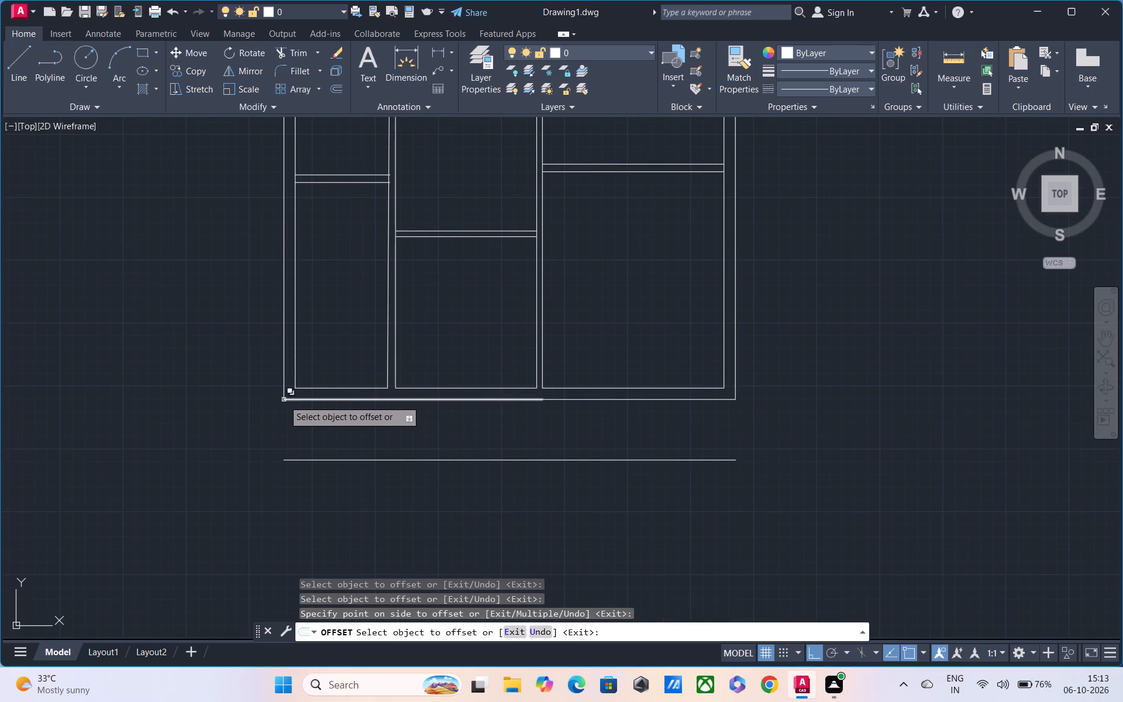
key(Escape)
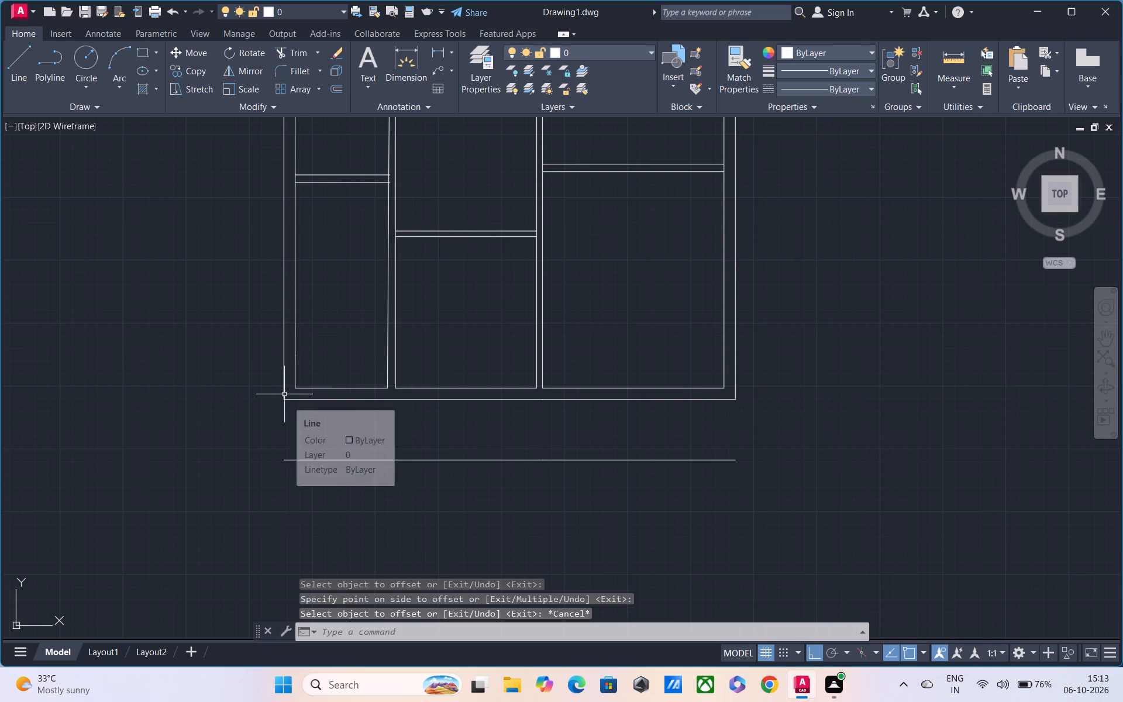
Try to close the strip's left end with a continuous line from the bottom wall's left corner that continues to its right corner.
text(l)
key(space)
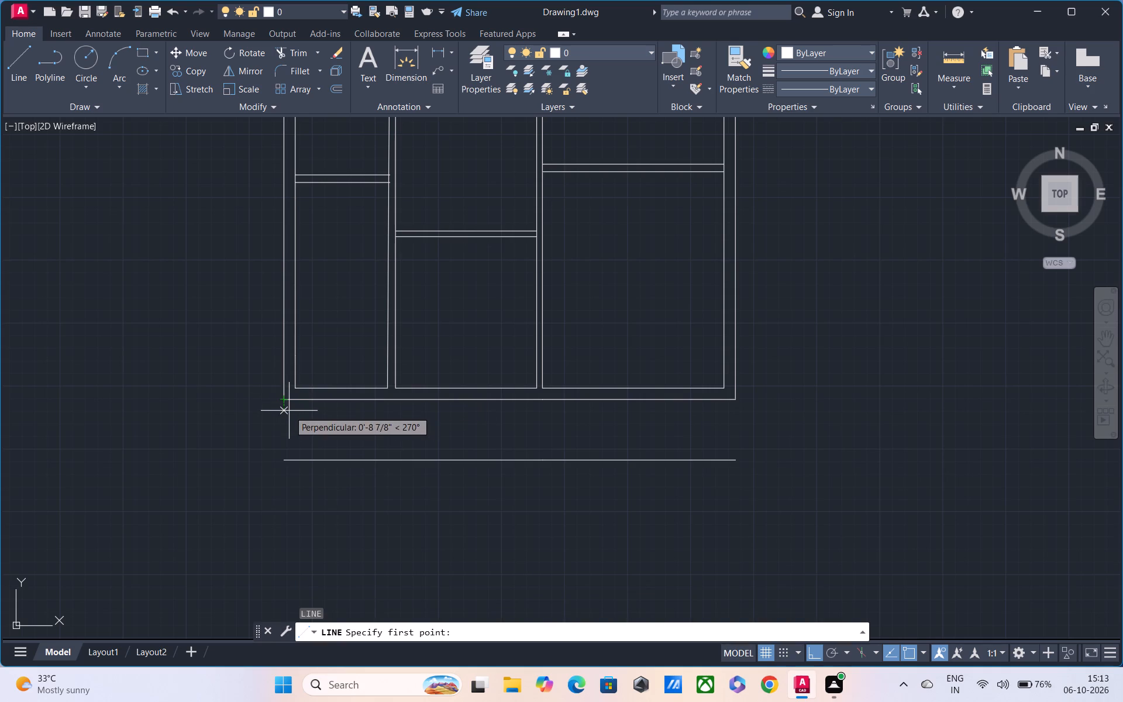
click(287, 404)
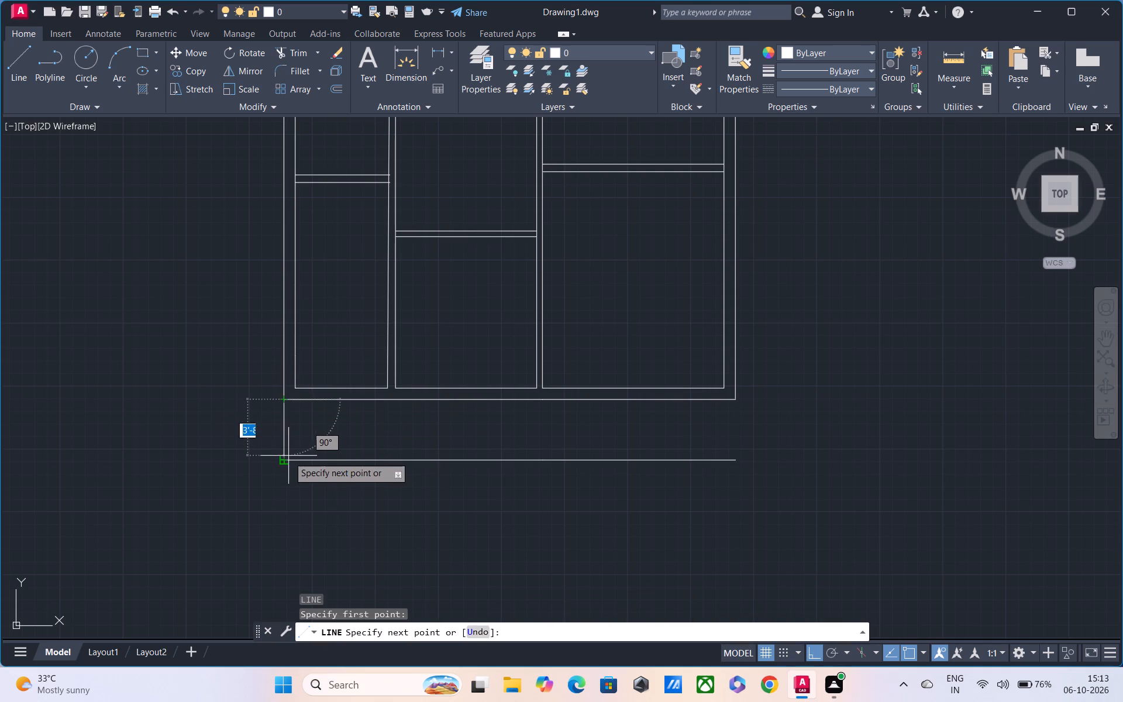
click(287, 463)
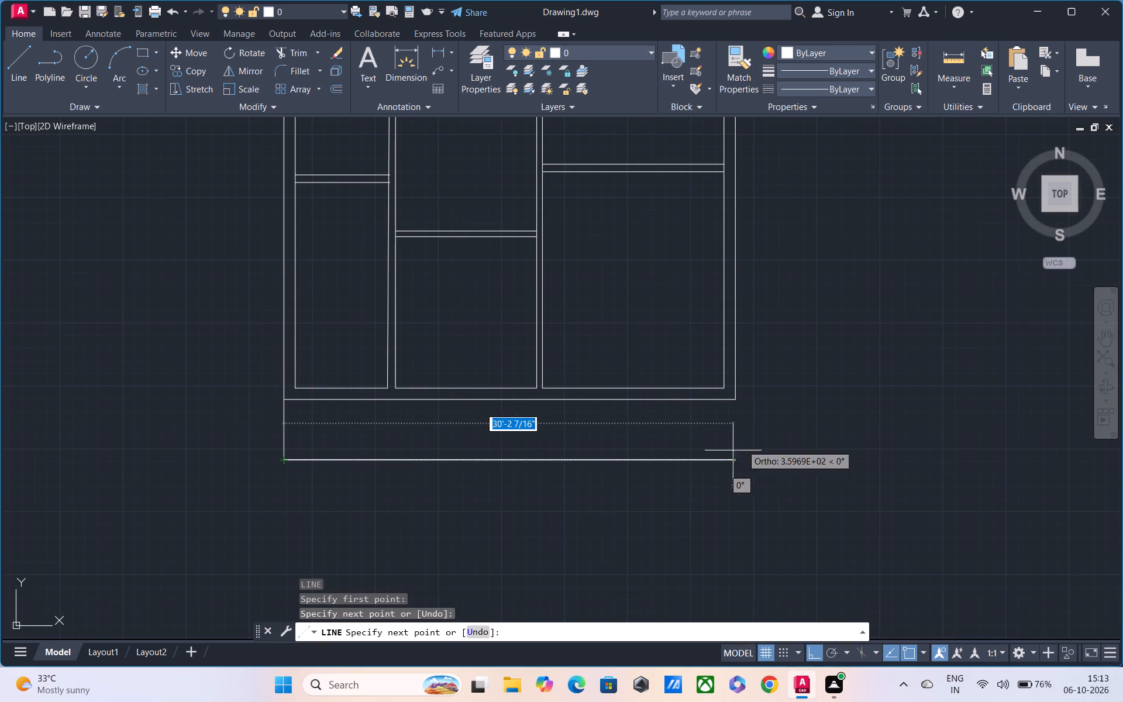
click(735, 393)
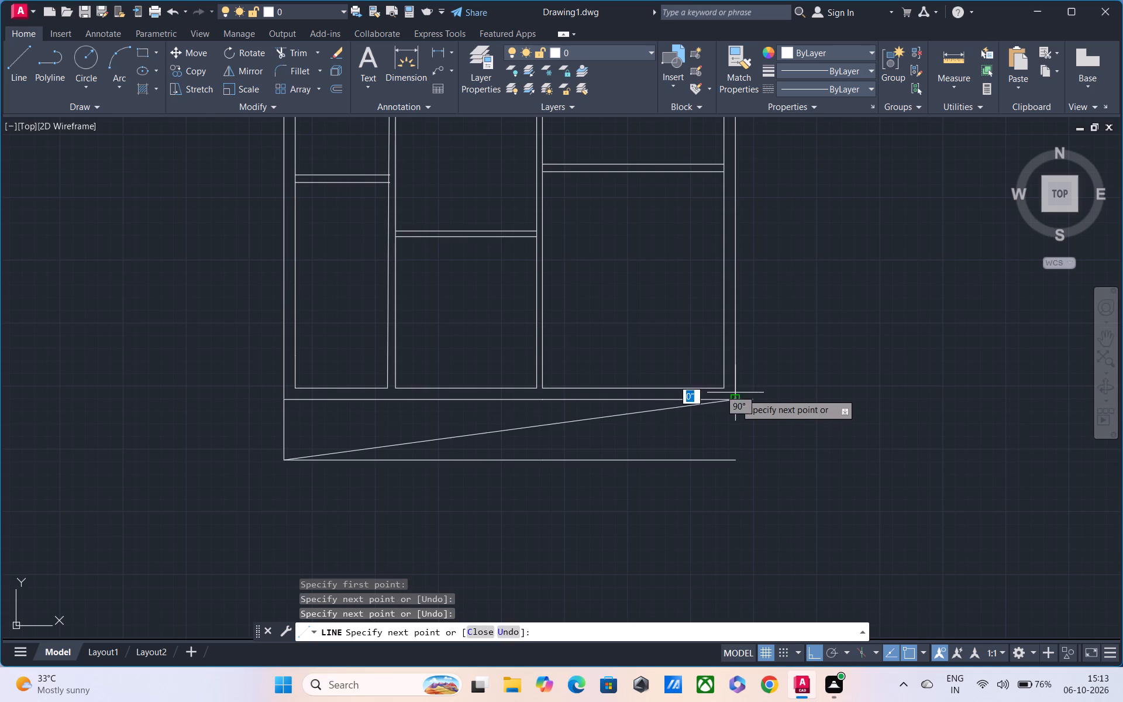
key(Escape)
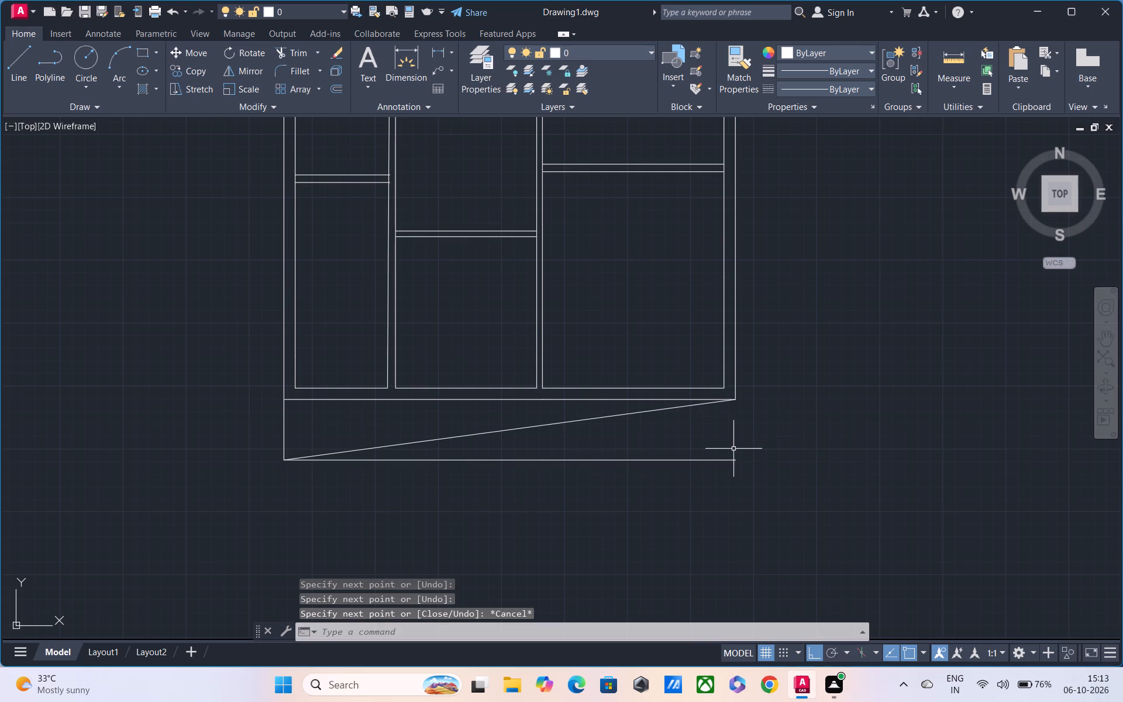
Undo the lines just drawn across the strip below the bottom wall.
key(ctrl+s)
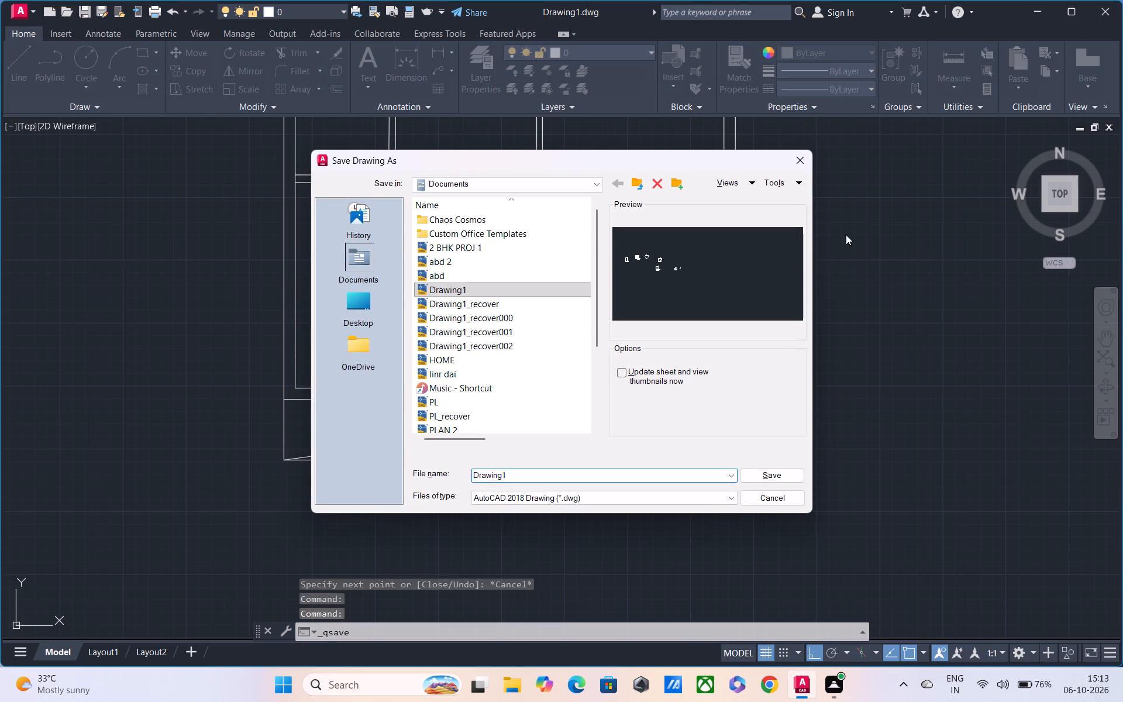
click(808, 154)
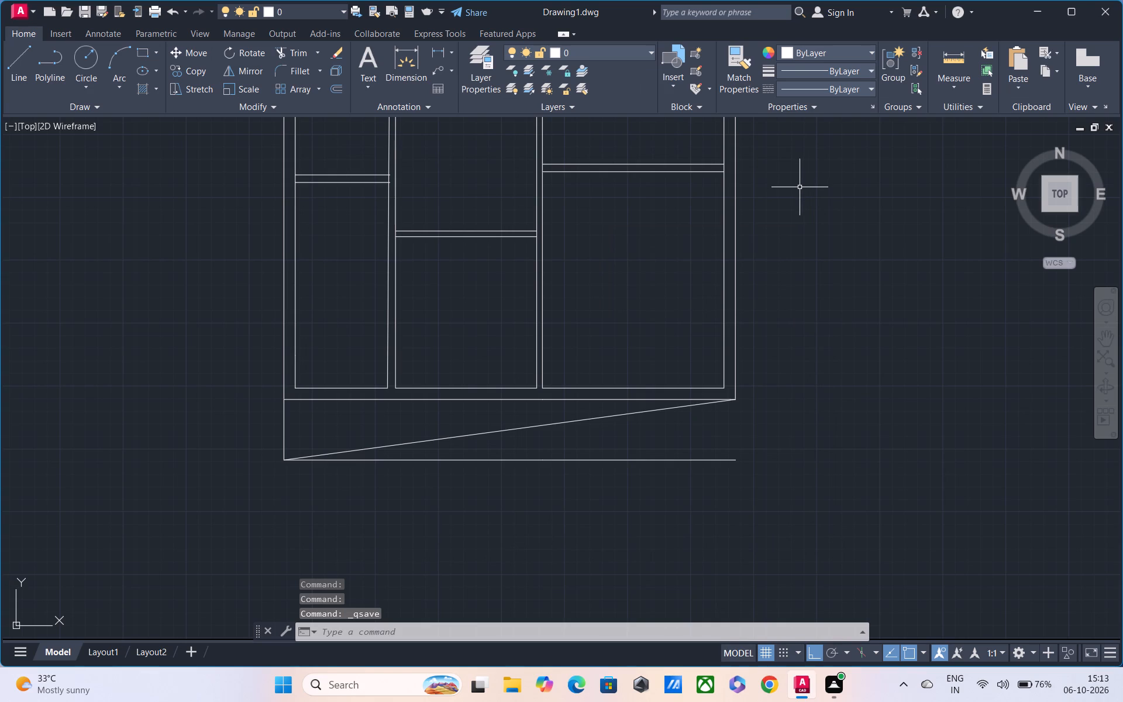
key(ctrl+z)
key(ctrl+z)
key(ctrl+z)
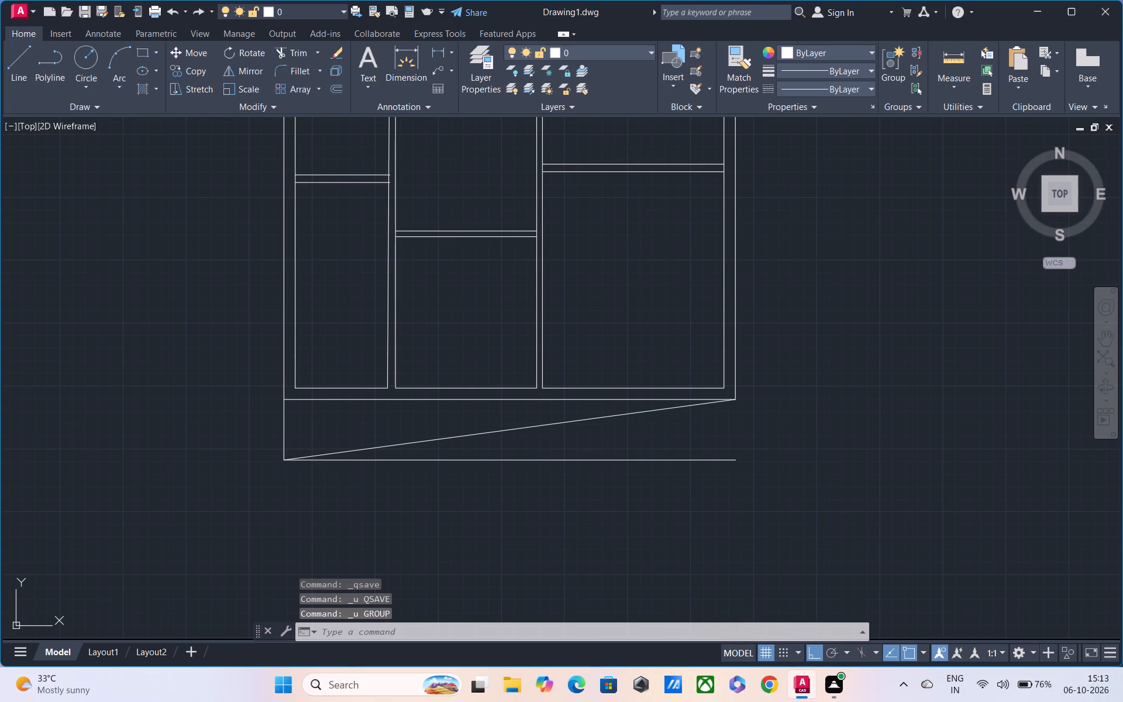
Close both ends of the strip with 4' vertical lines from the bottom wall's outer corners to the offset line.
scroll(522, 418, up, 1)
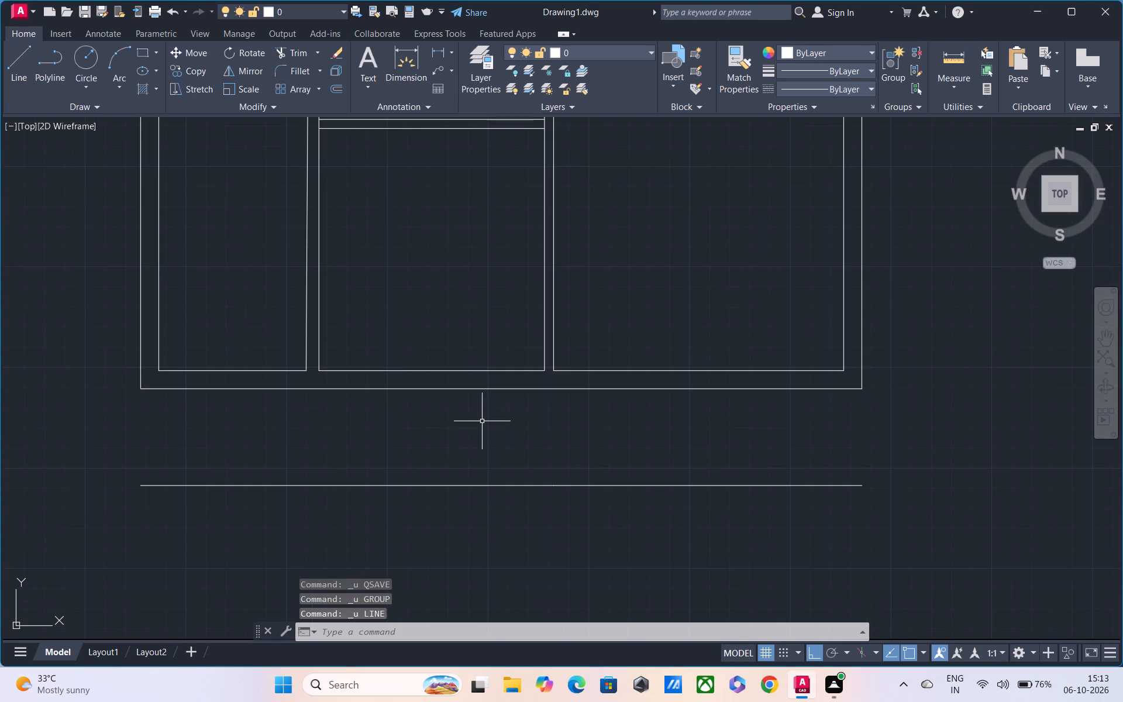
key(l)
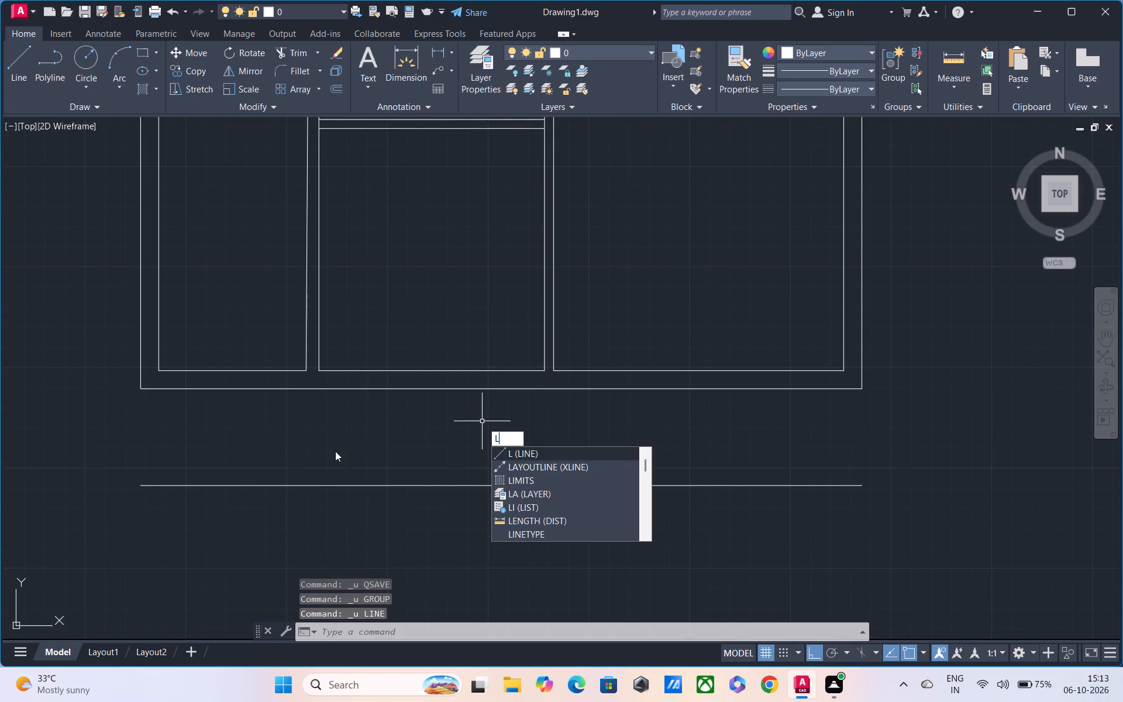
key(space)
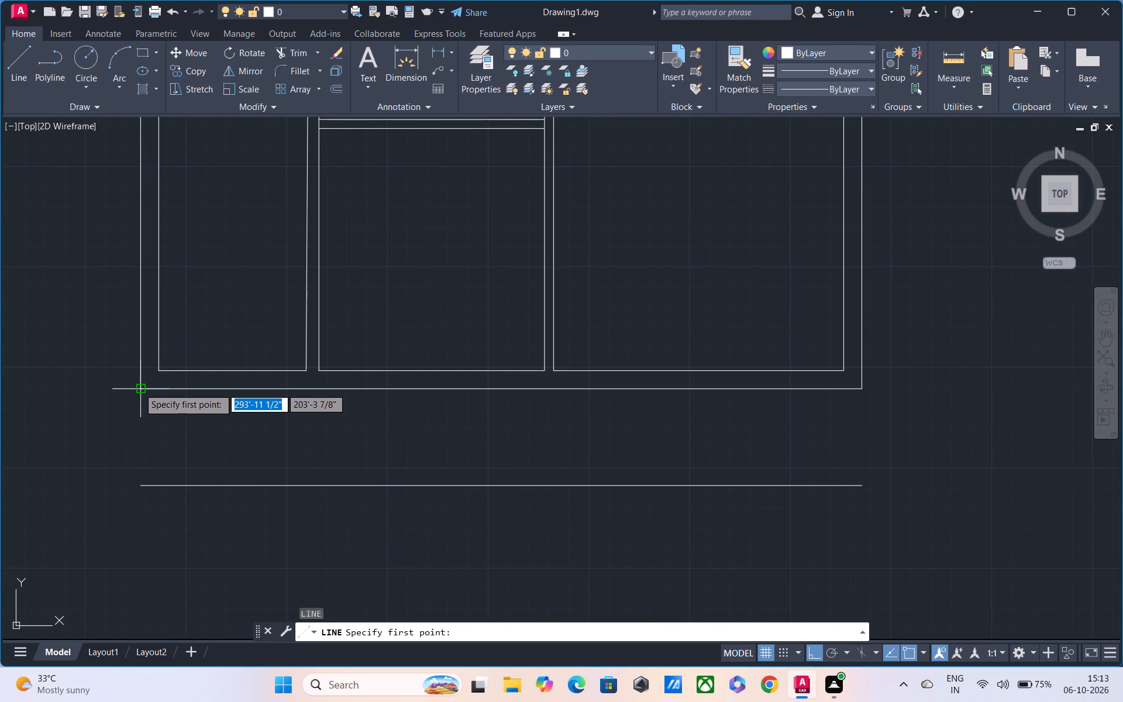
click(138, 387)
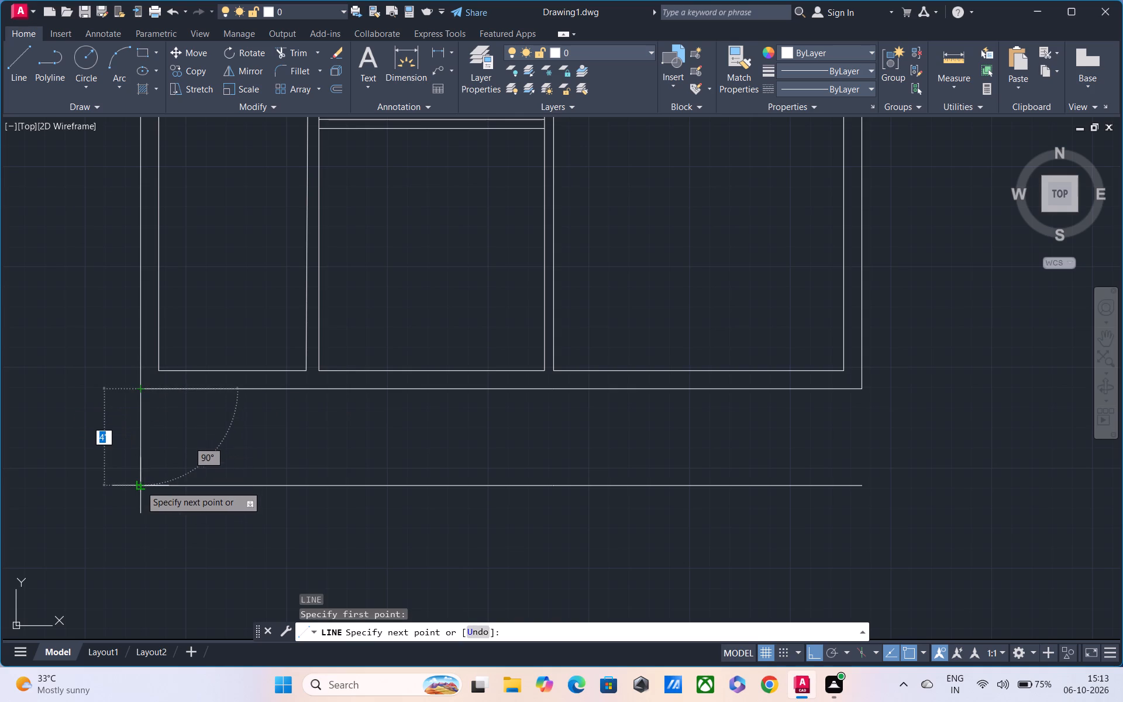
click(141, 485)
key(Escape)
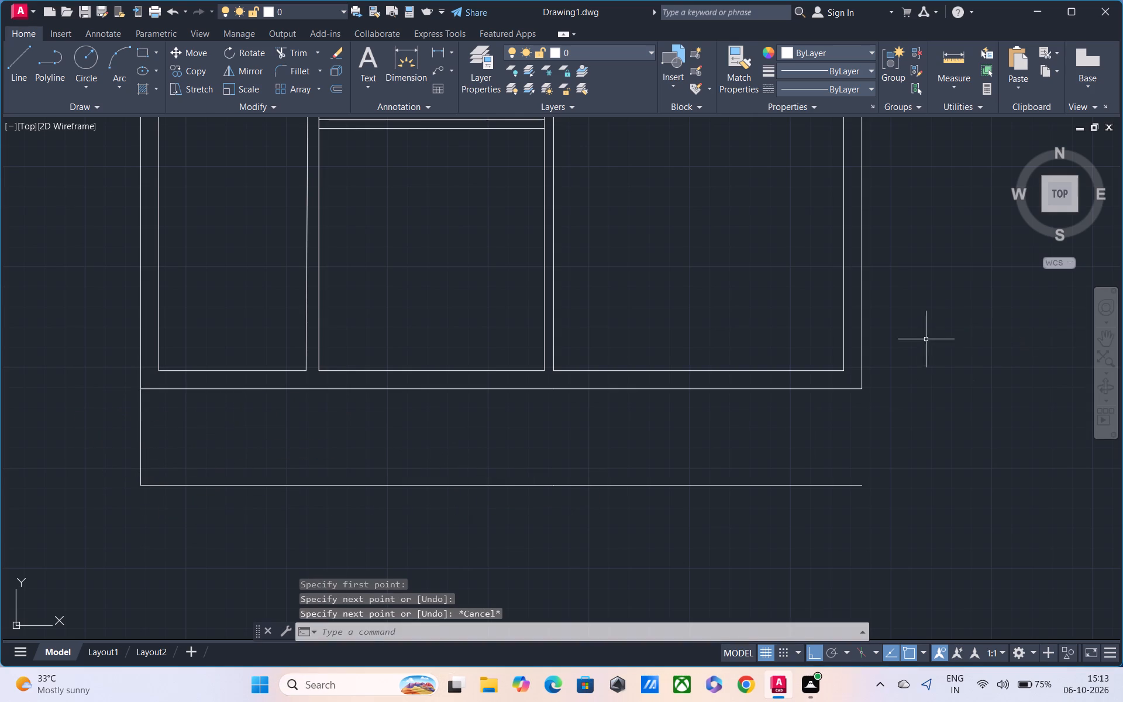
key(l)
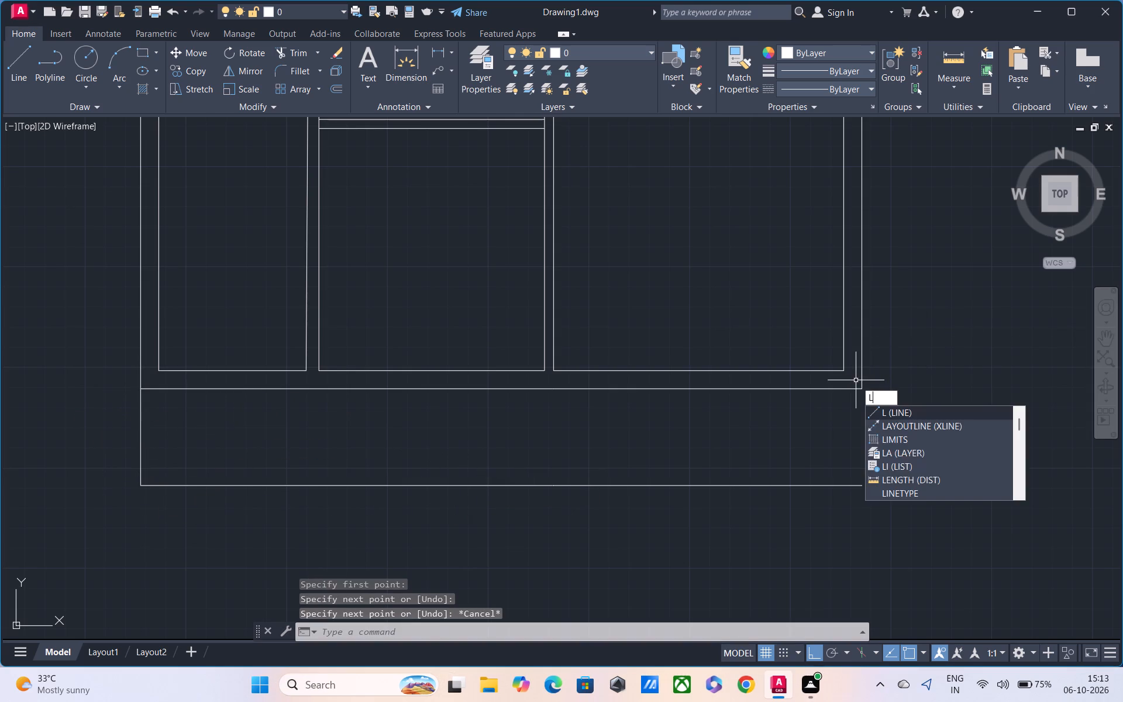
key(space)
click(859, 390)
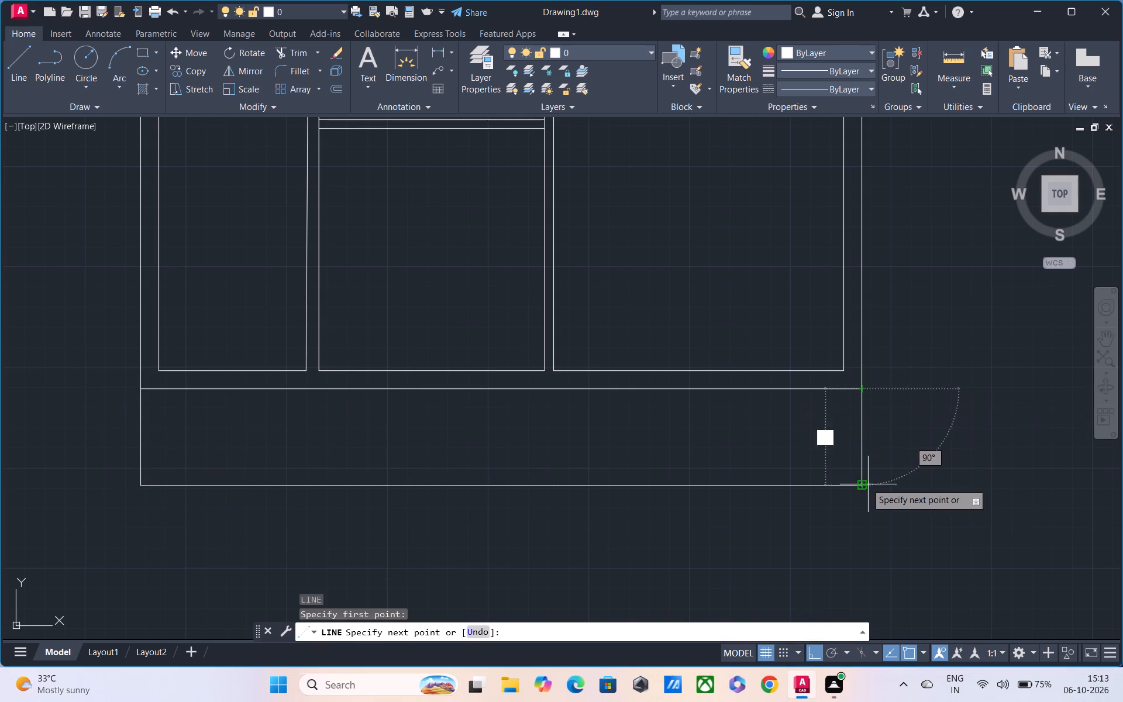
click(864, 481)
key(Escape)
Offset both segments of the strip's bottom line by 6" toward the inside of the strip.
middle_drag(705, 456, 690, 422)
text(o)
key(space)
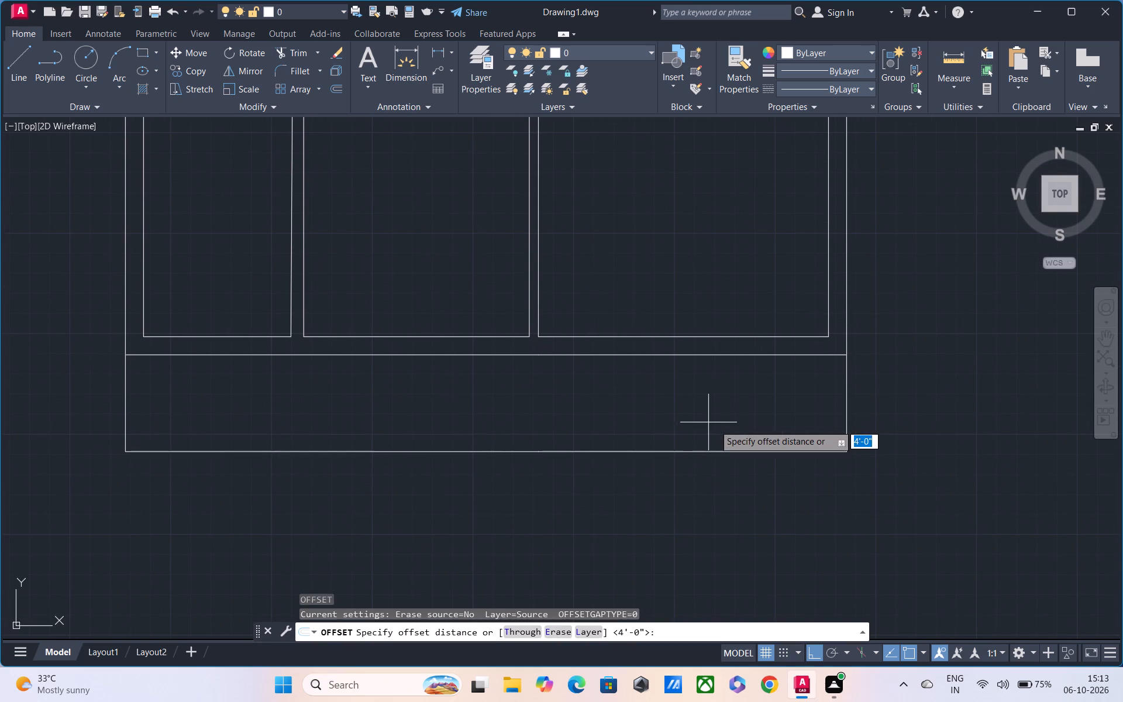
text(6")
key(Return)
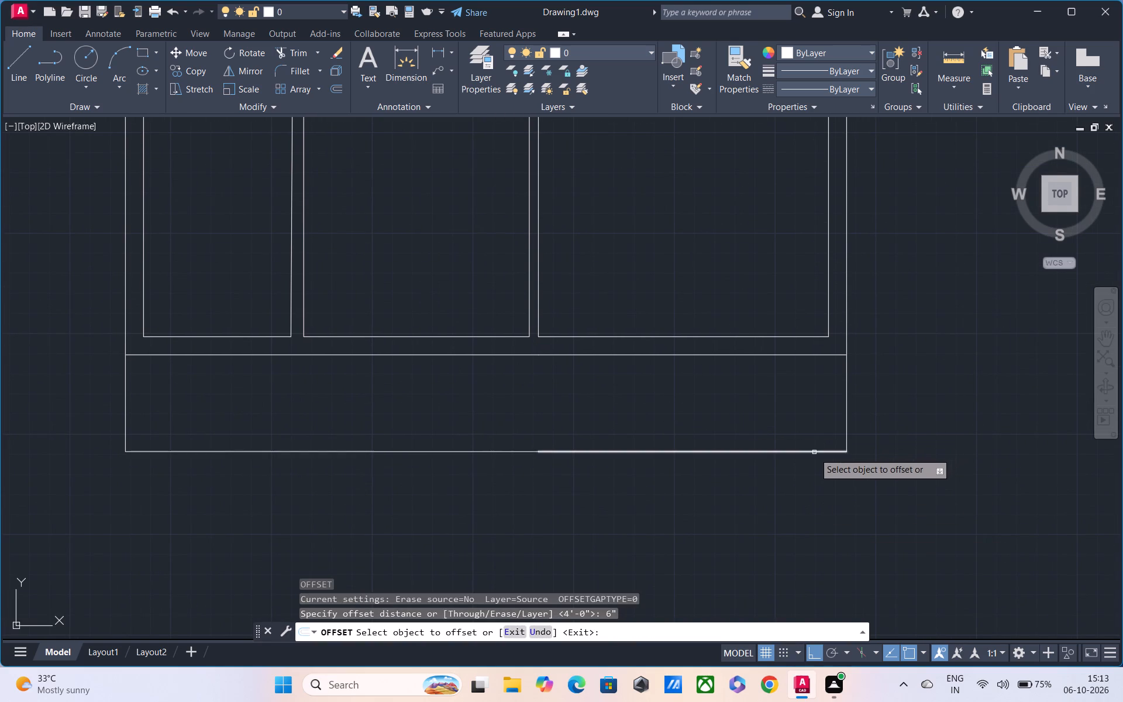
click(814, 453)
click(812, 433)
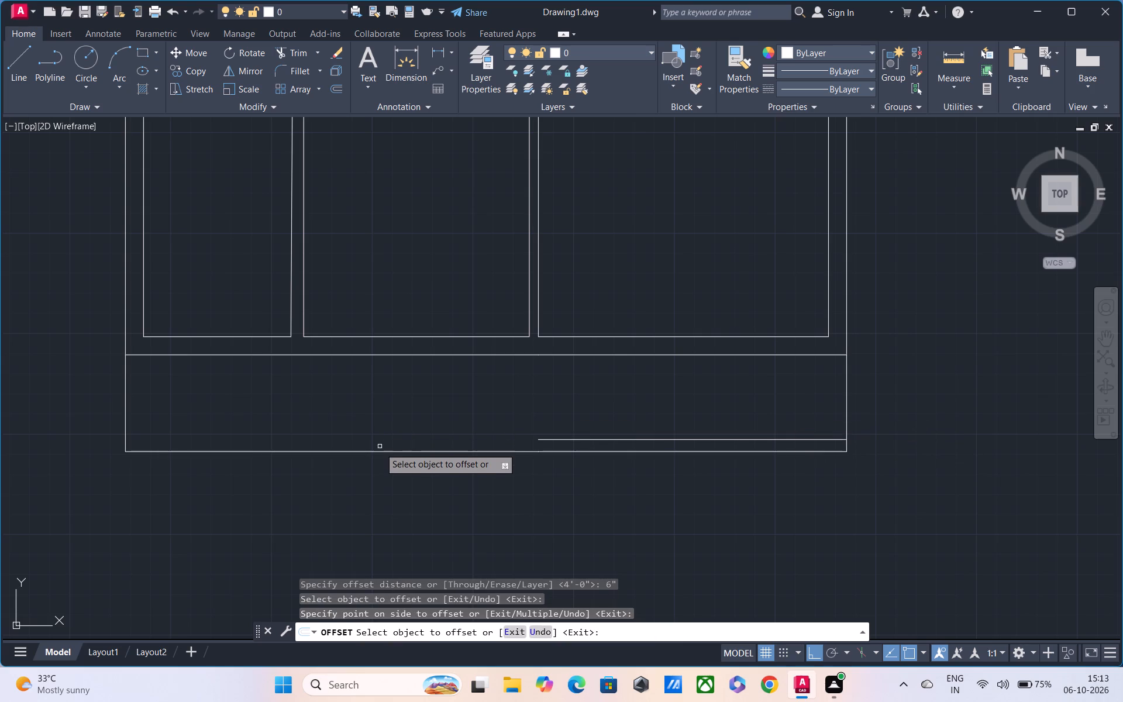
click(385, 451)
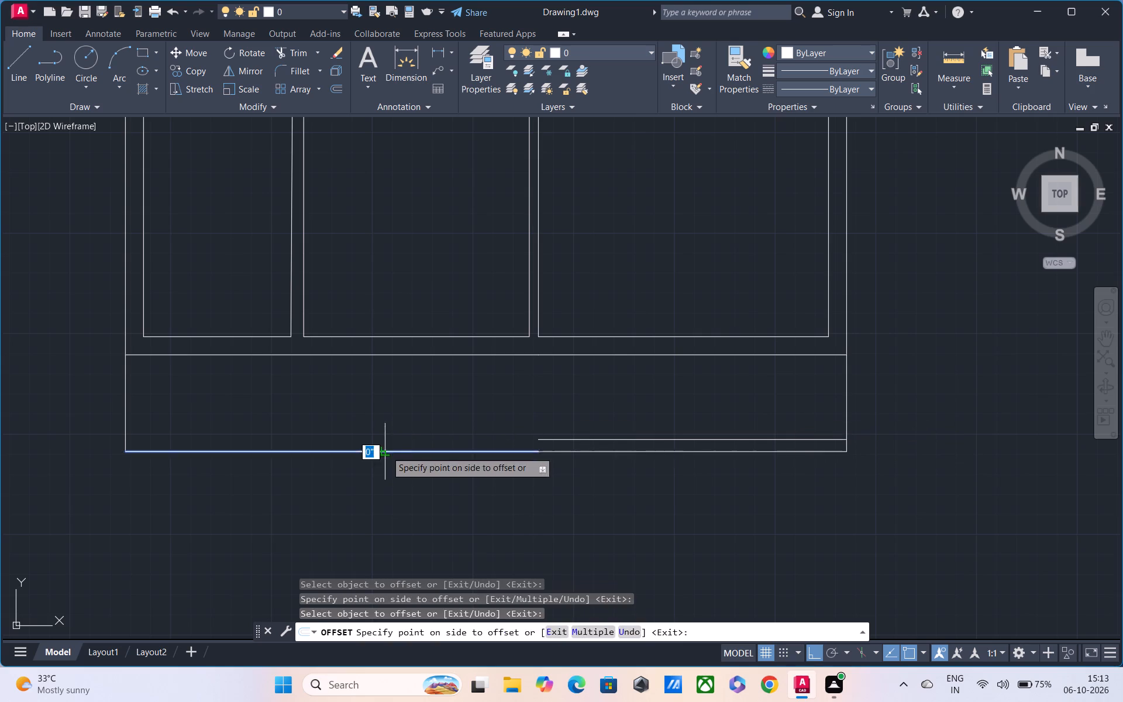
click(392, 439)
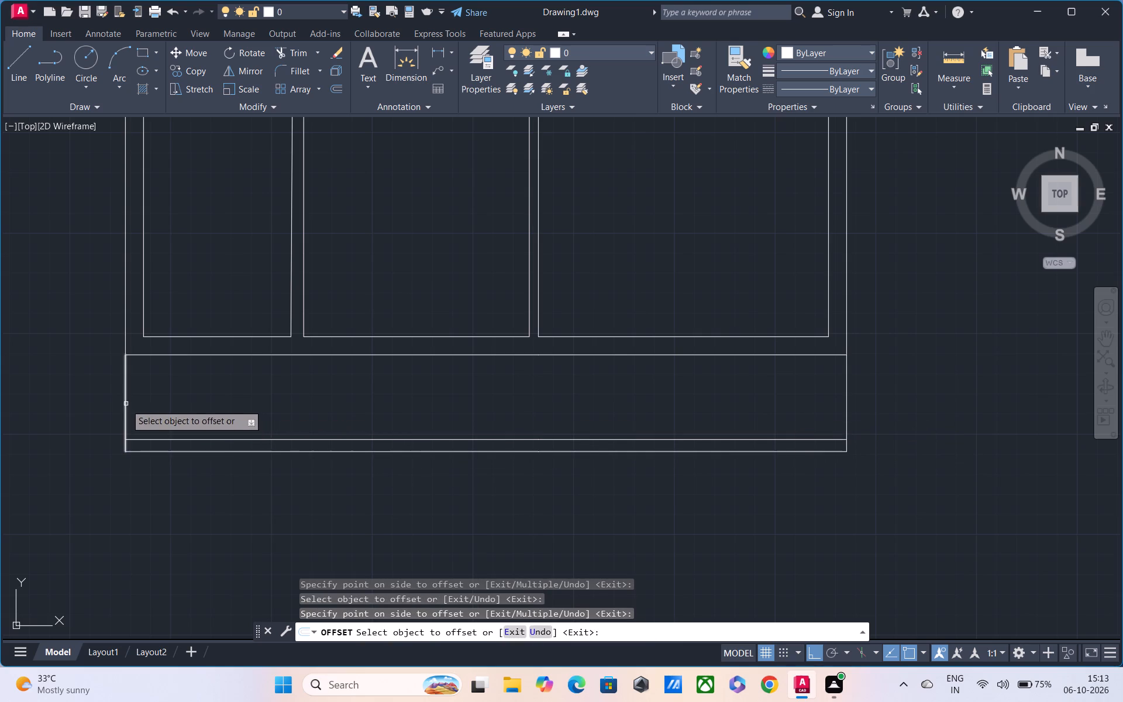
Offset the strip's left and right end lines by 6" toward the inside of the strip.
click(126, 404)
click(133, 405)
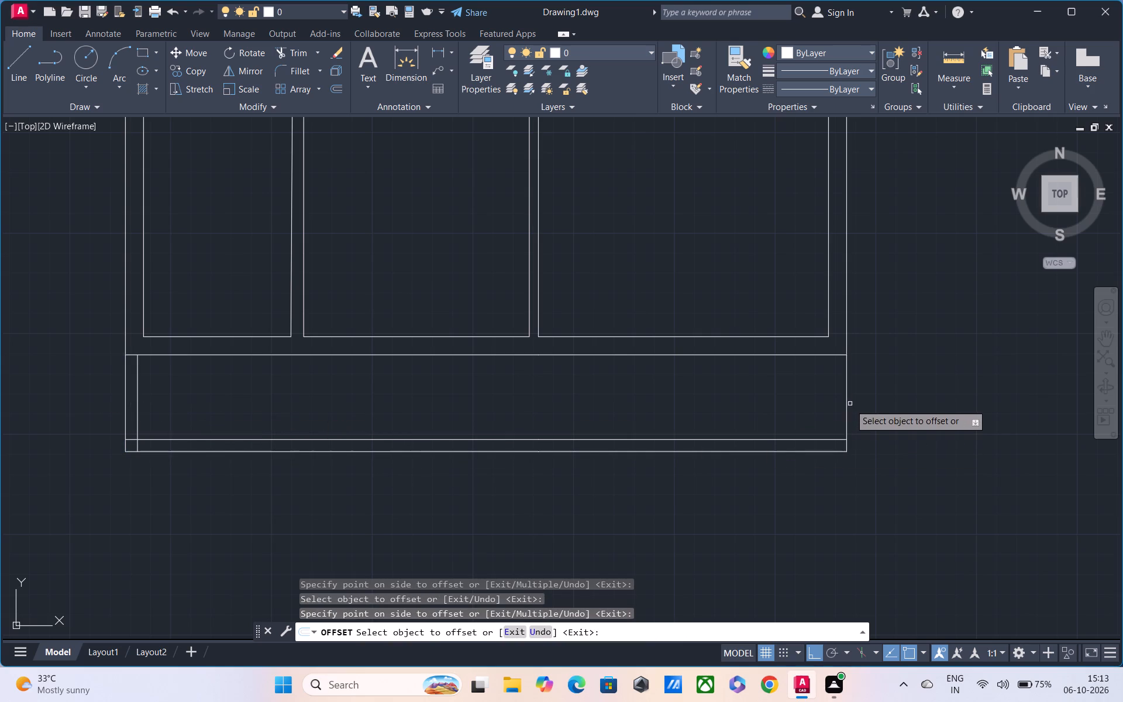
click(850, 404)
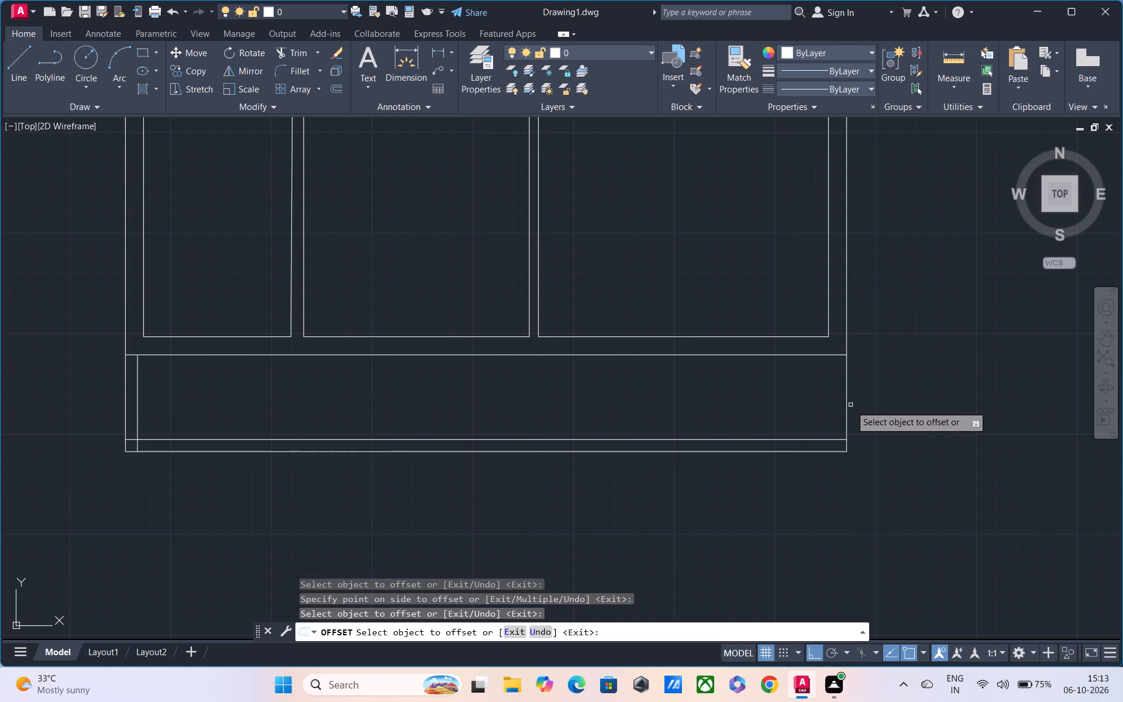
click(848, 405)
click(829, 414)
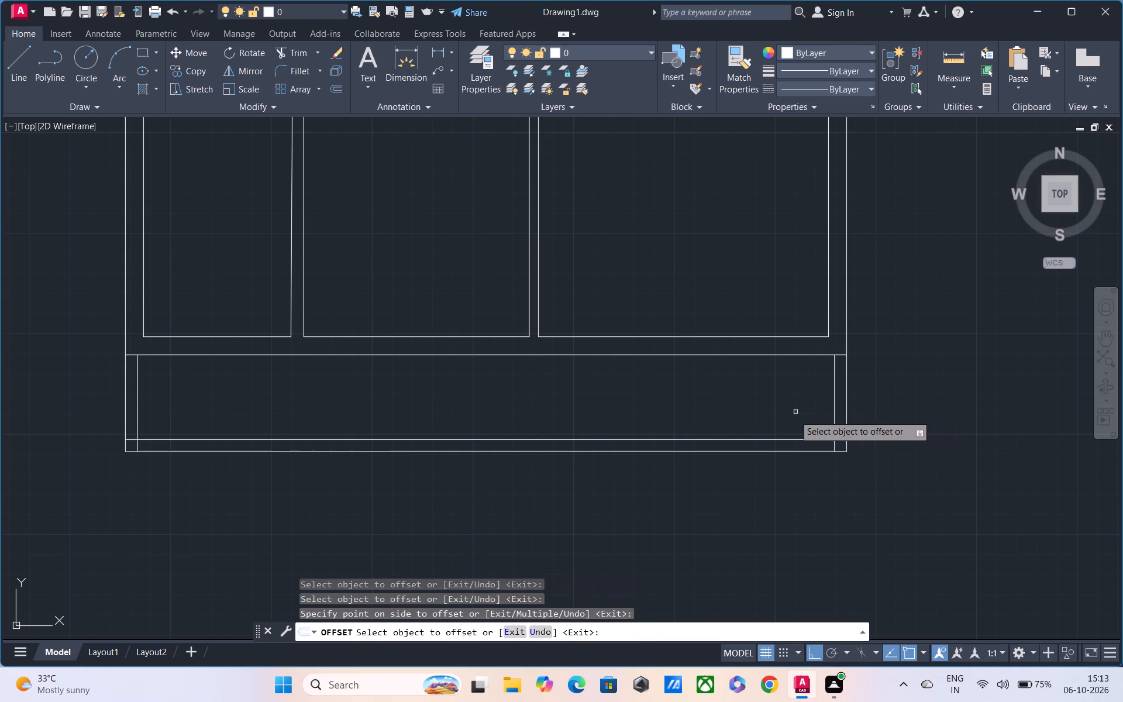
middle_drag(791, 424, 791, 454)
scroll(763, 440, up, 1)
scroll(763, 449, down, 1)
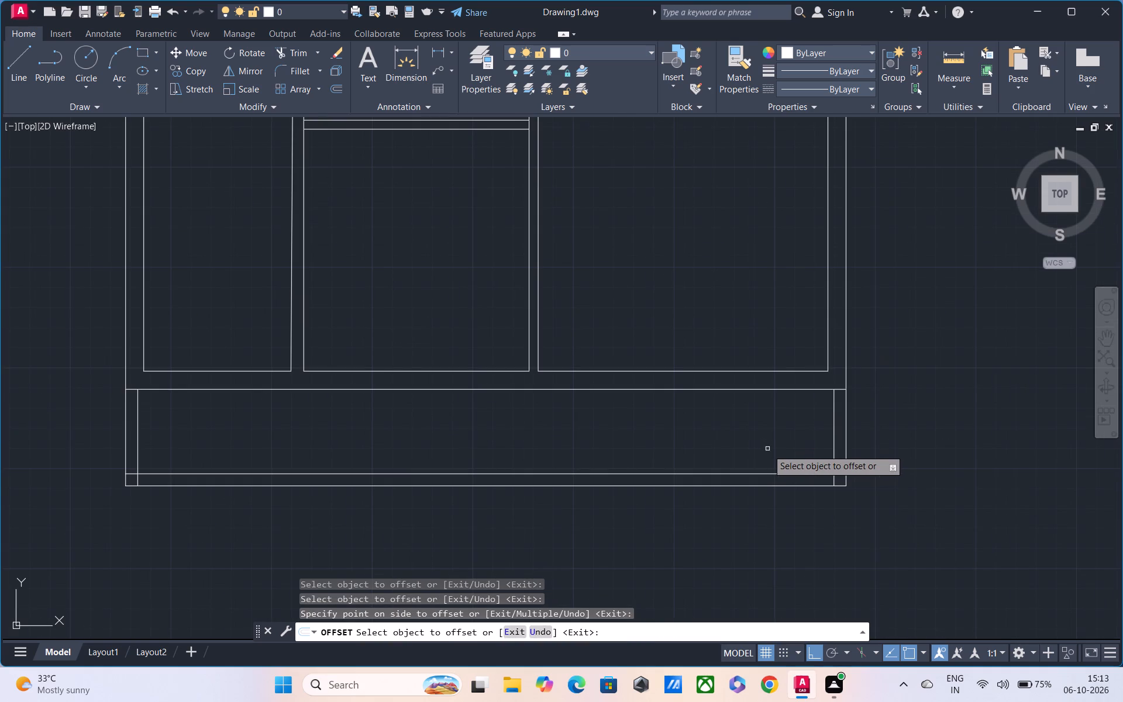
text(tr)
key(space)
key(space)
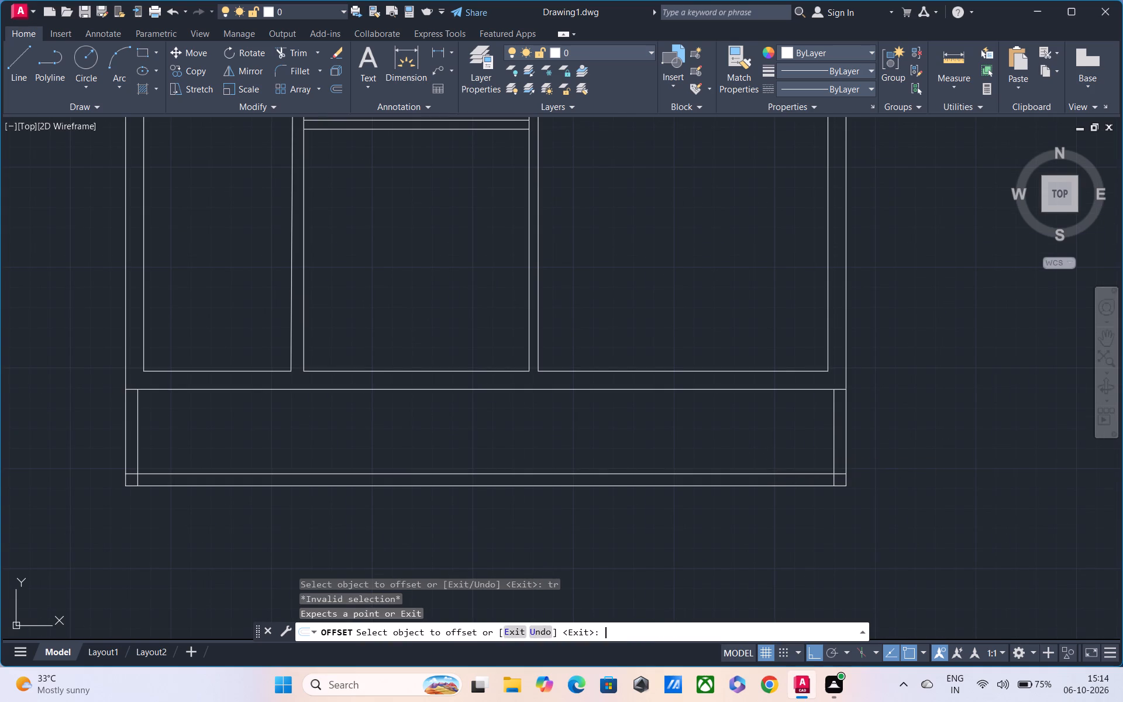
Trim the overlapping ends of the 6" offset lines at the strip's lower-left corner.
scroll(515, 362, up, 1)
middle_drag(151, 197, 494, 84)
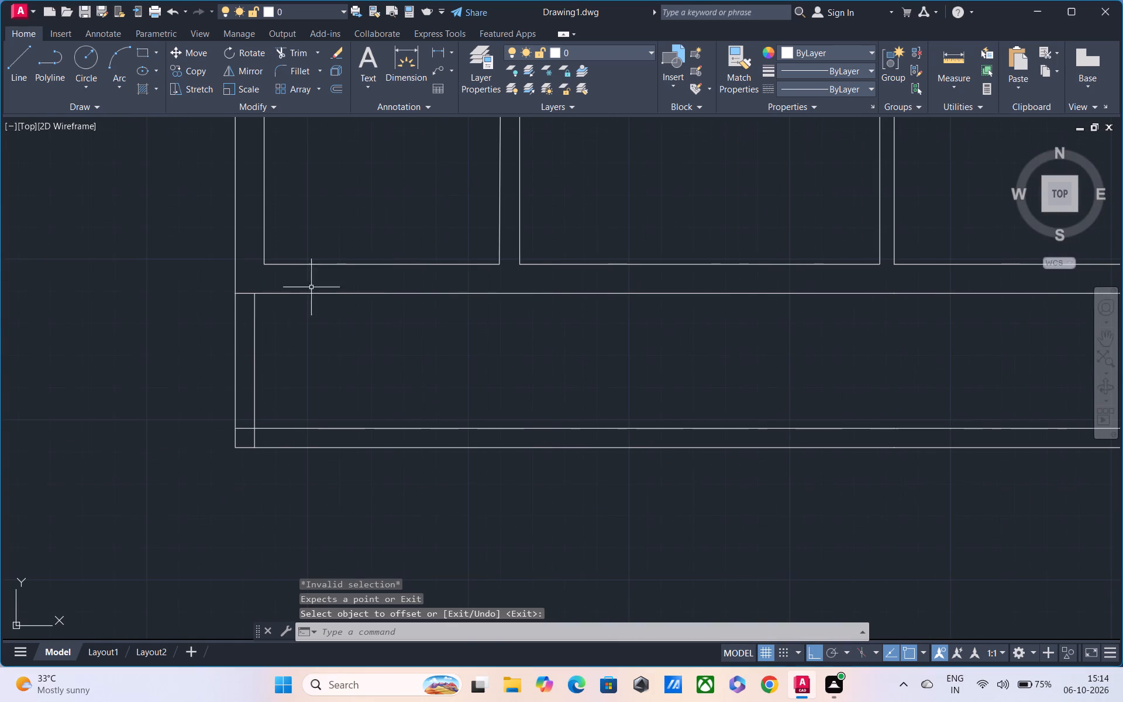
scroll(304, 431, up, 2)
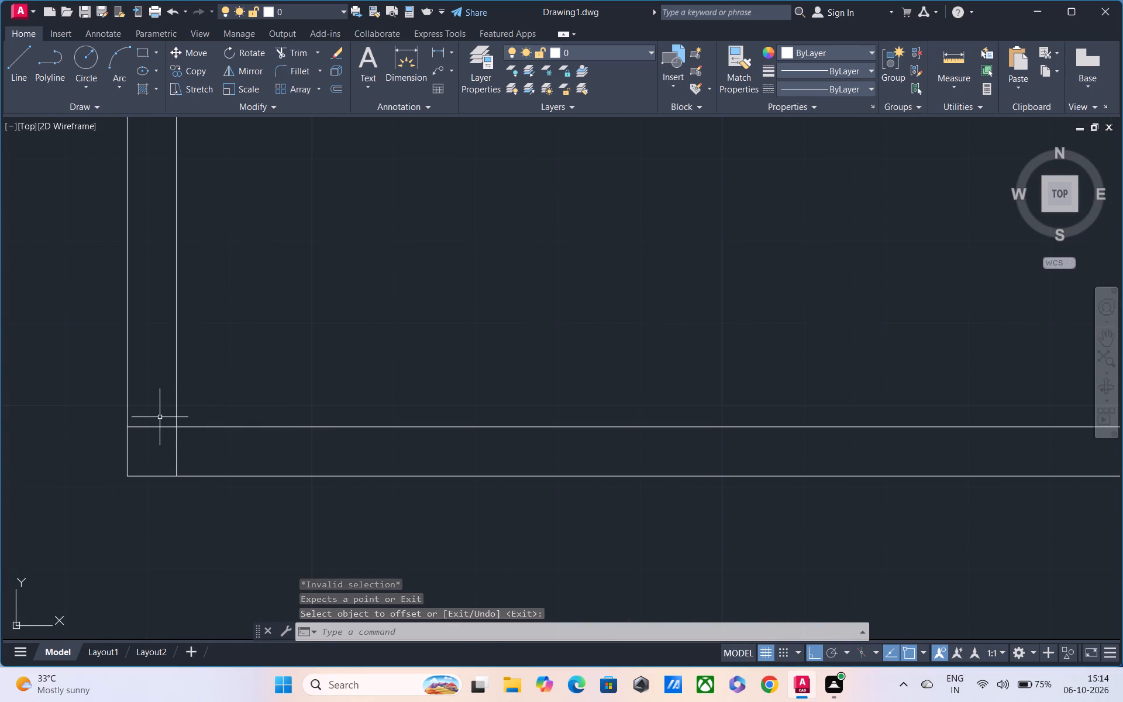
text(te)
key(Escape)
key(t)
key(r)
key(space)
drag(153, 407, 171, 471)
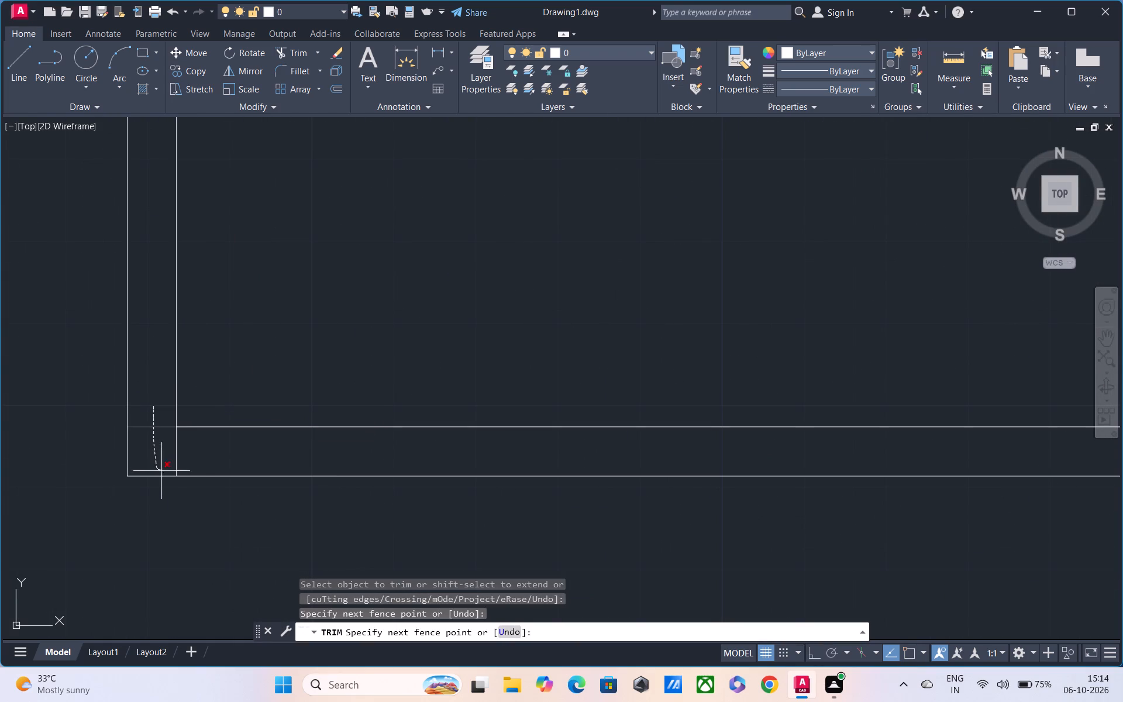
drag(171, 471, 198, 452)
Trim the overlapping ends of the 6" offset lines at the strip's lower-right corner.
scroll(198, 452, down, 4)
middle_drag(503, 415, 264, 415)
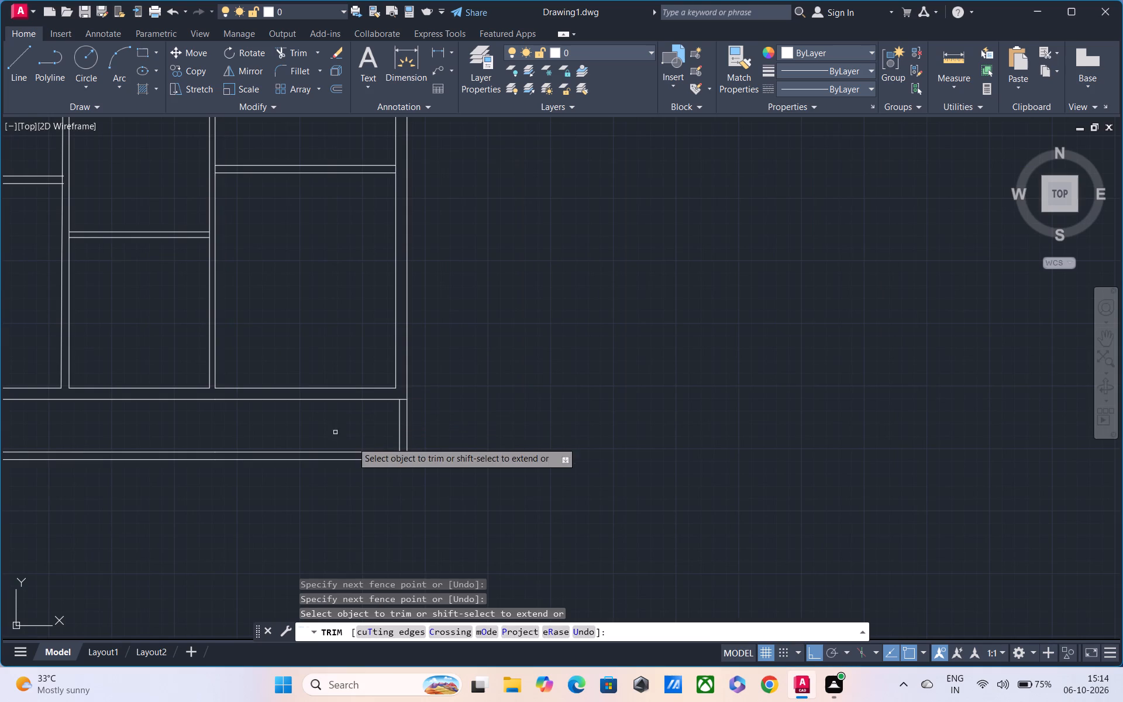
scroll(405, 453, up, 5)
drag(382, 413, 319, 494)
scroll(309, 483, down, 4)
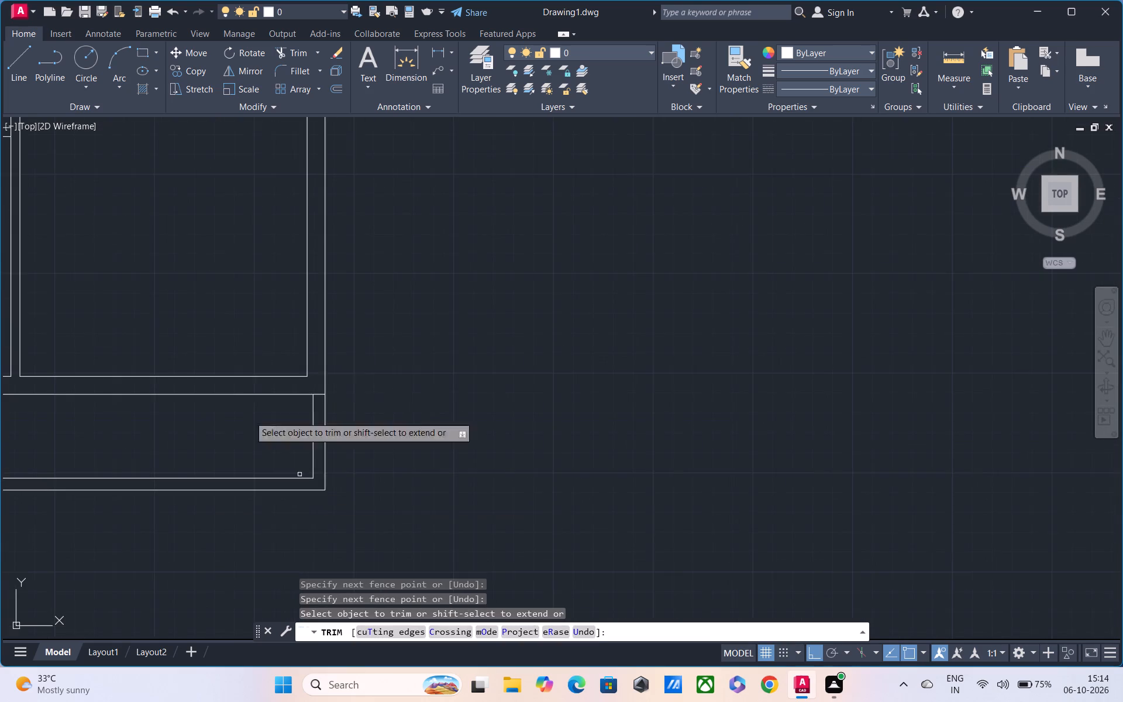
Draw a horizontal line from the left end of the middle rooms' partition top line to the left outer wall's inner face.
middle_drag(212, 359, 446, 378)
scroll(233, 362, down, 2)
middle_drag(282, 362, 483, 365)
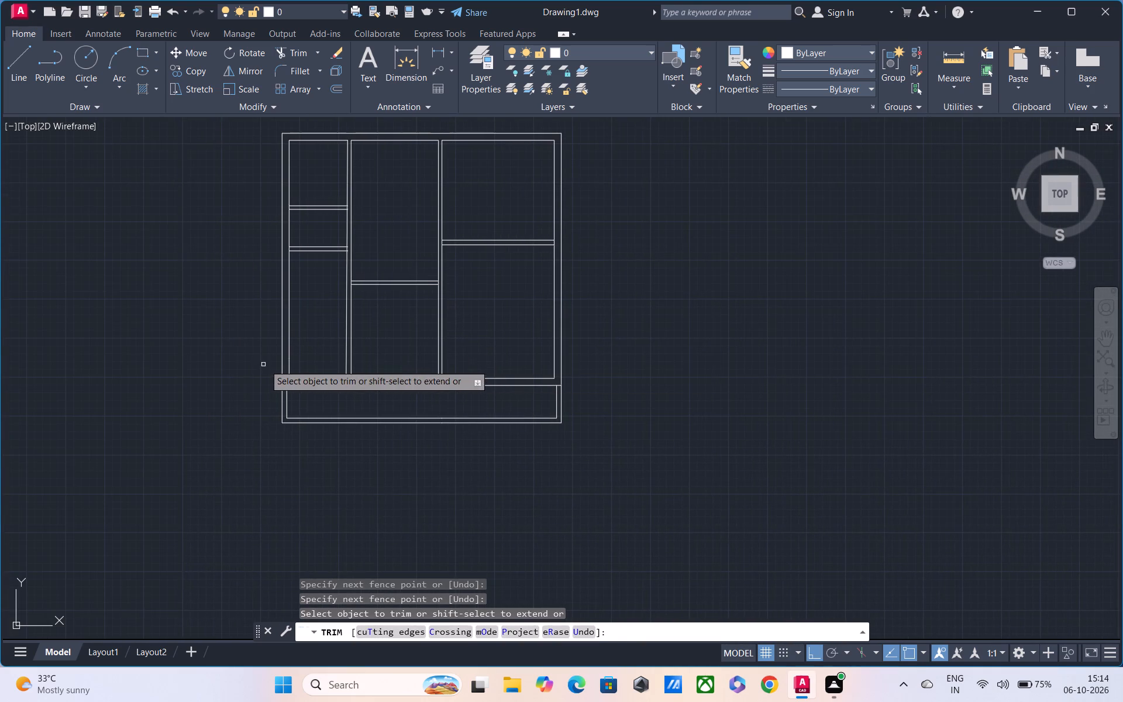
scroll(270, 360, up, 1)
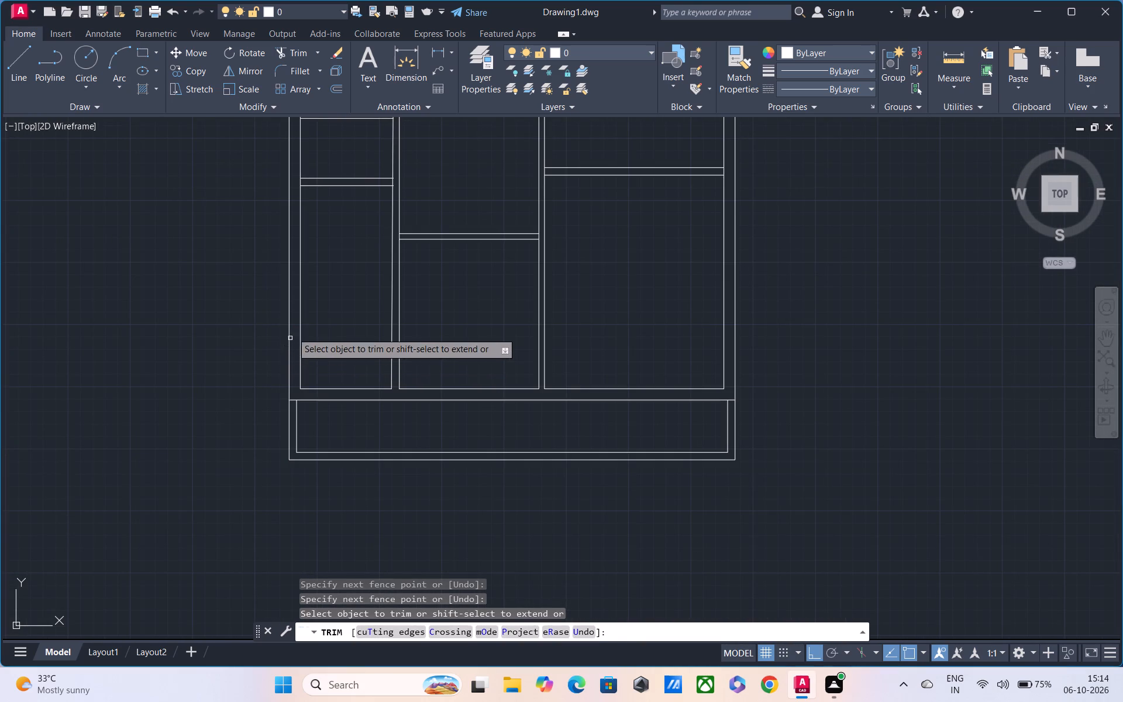
scroll(319, 321, down, 1)
middle_drag(322, 323, 382, 383)
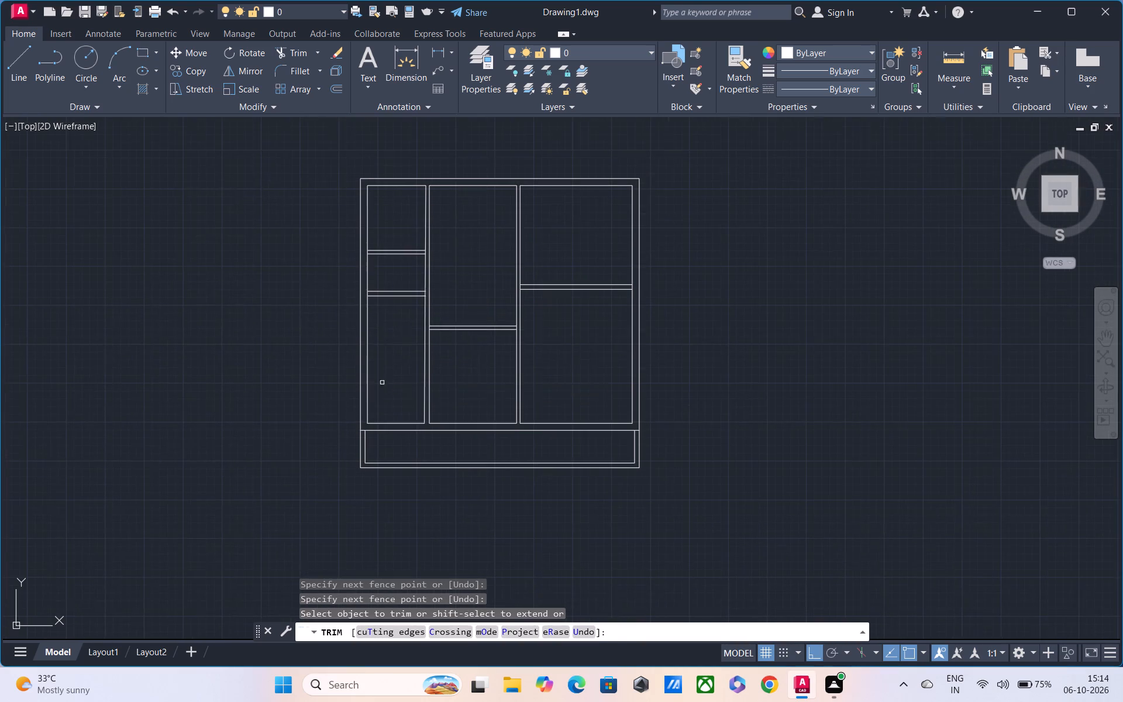
text(l)
key(space)
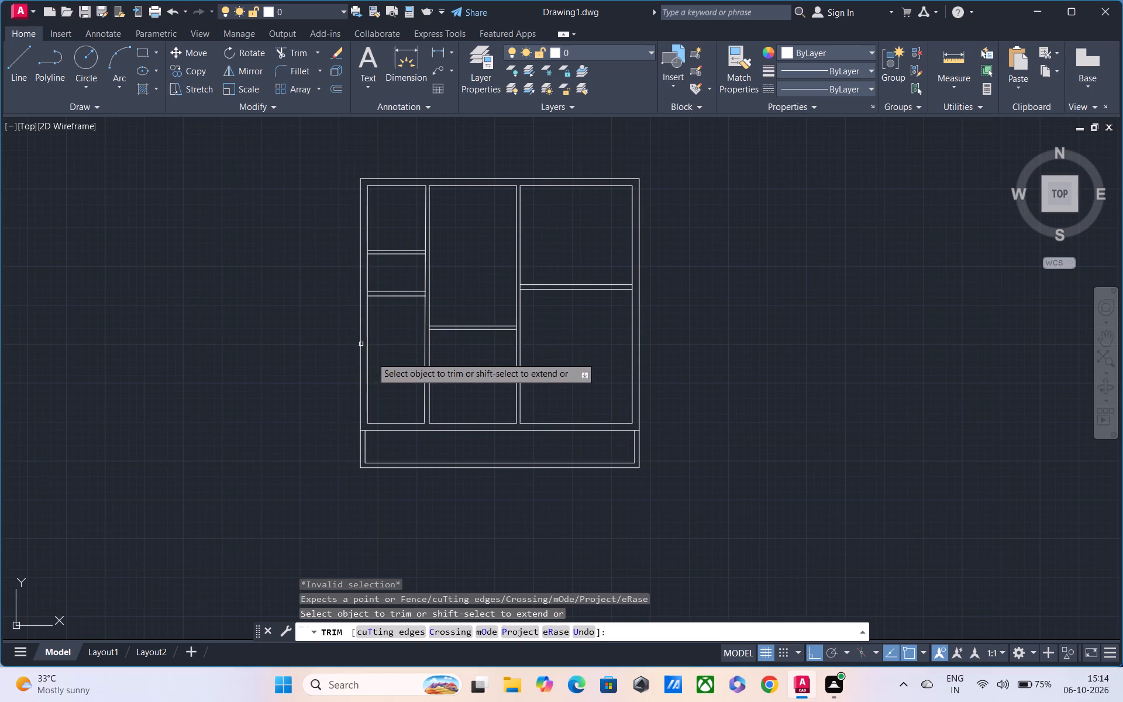
scroll(381, 349, up, 3)
text(`l)
key(space)
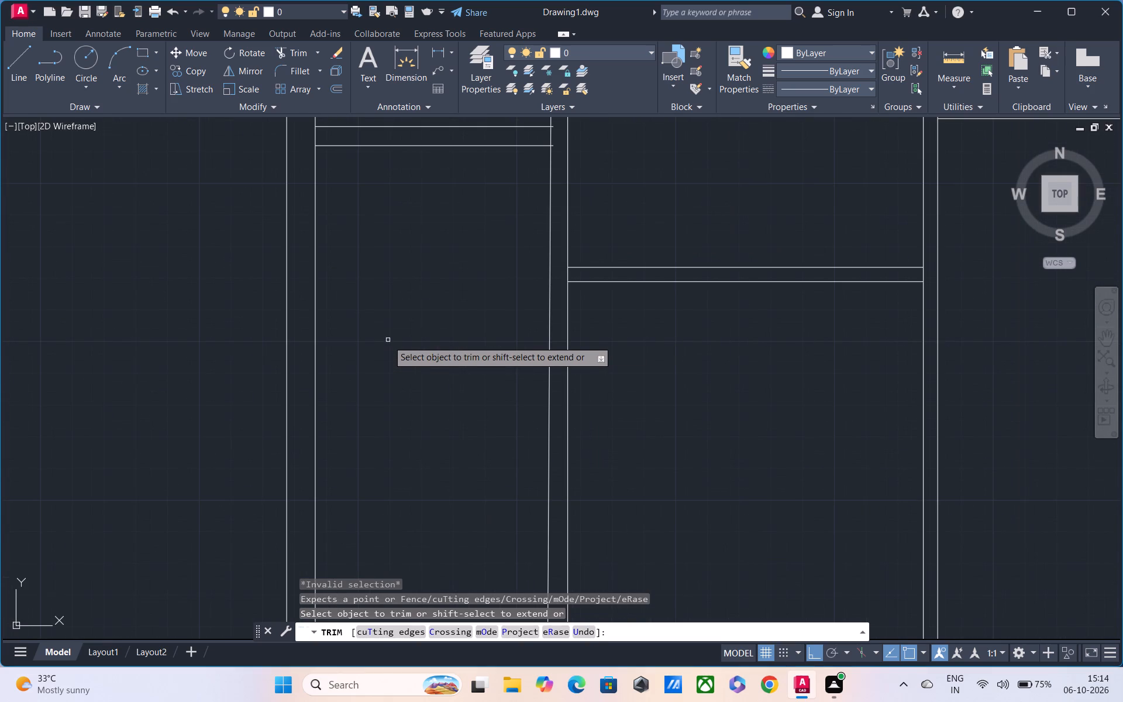
key(Escape)
key(Escape)
text(l)
key(space)
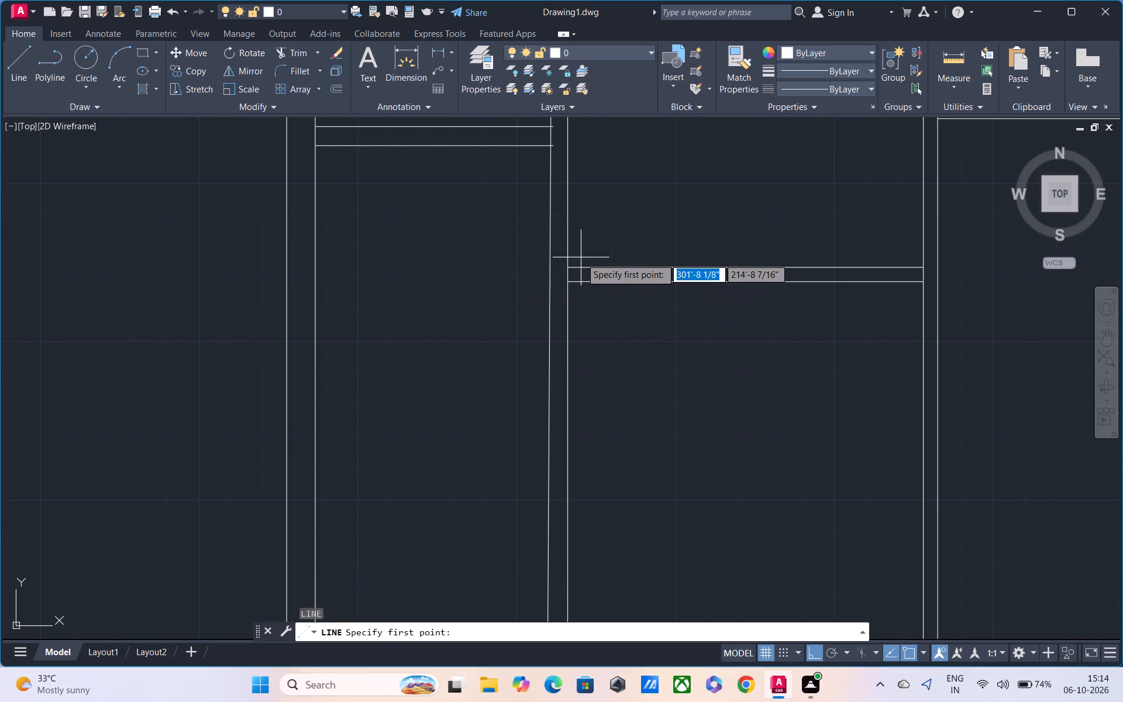
scroll(581, 259, up, 1)
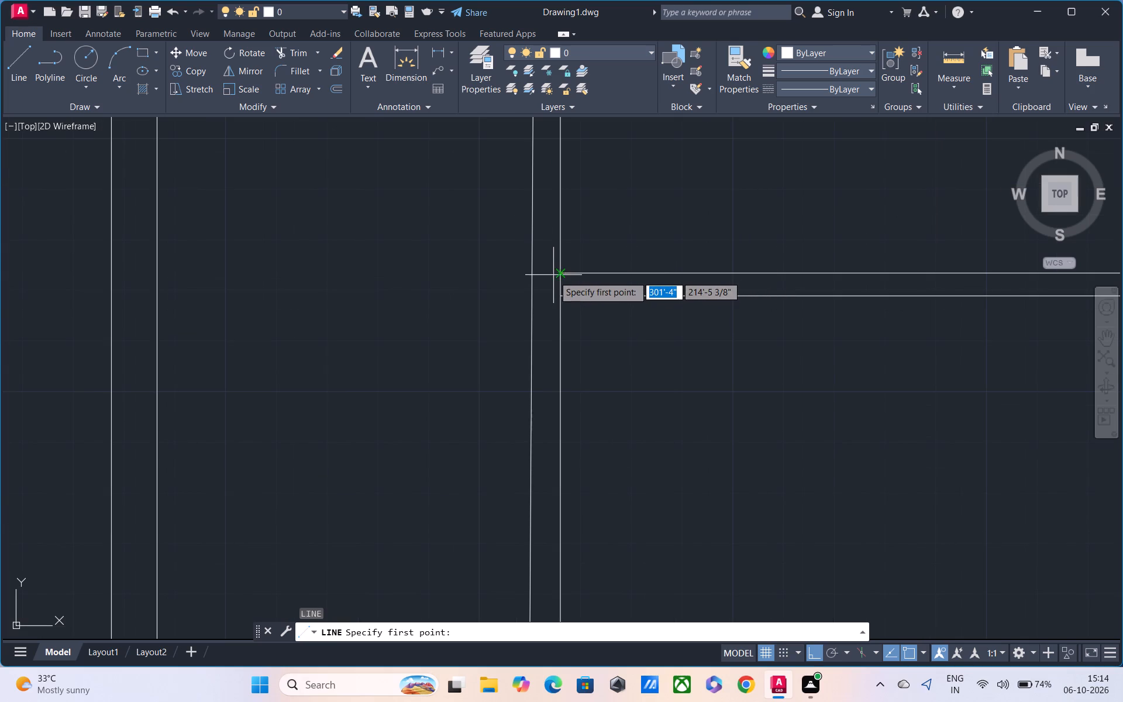
click(567, 274)
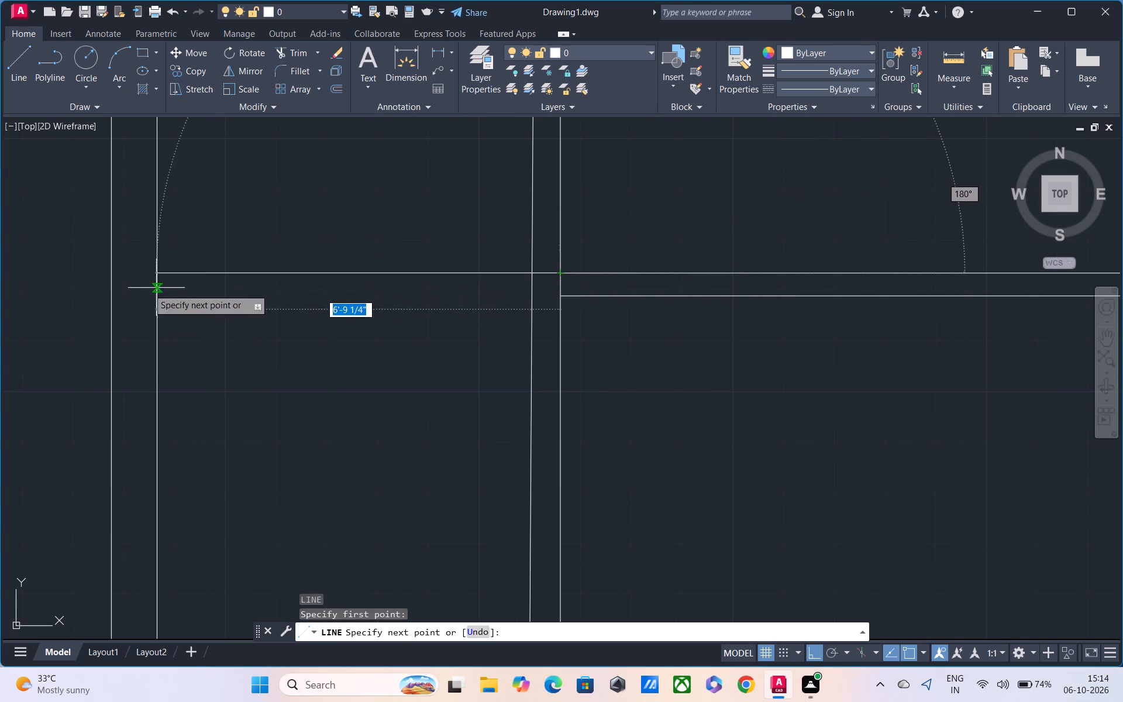
click(159, 276)
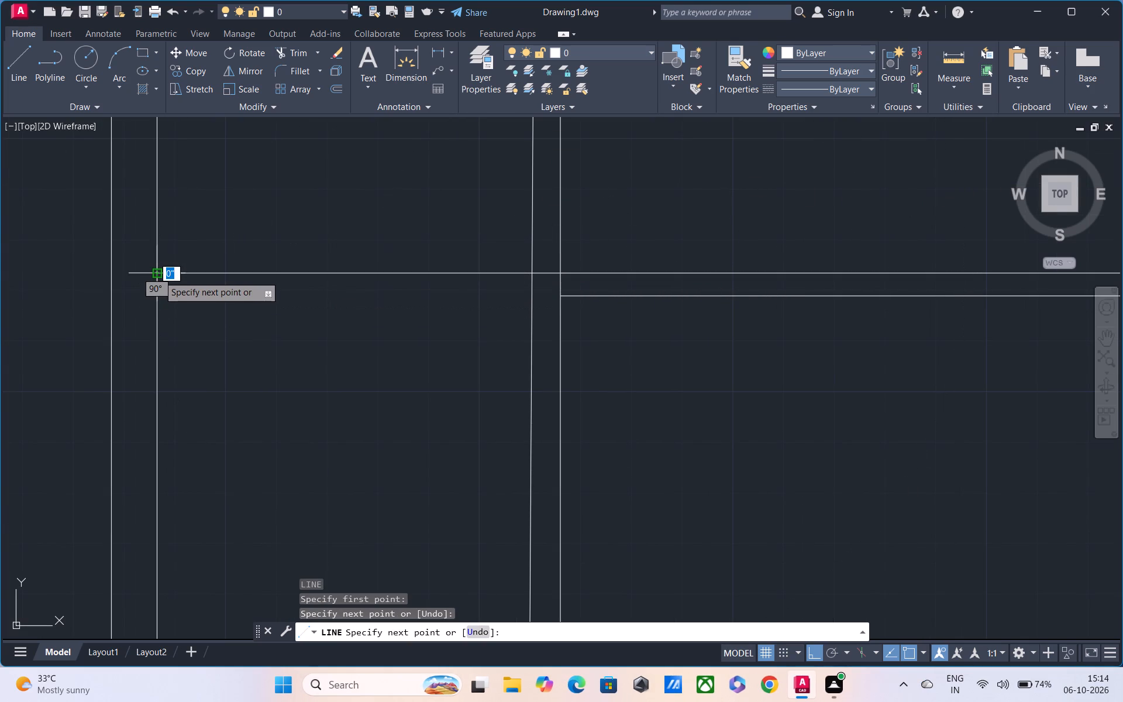
key(Escape)
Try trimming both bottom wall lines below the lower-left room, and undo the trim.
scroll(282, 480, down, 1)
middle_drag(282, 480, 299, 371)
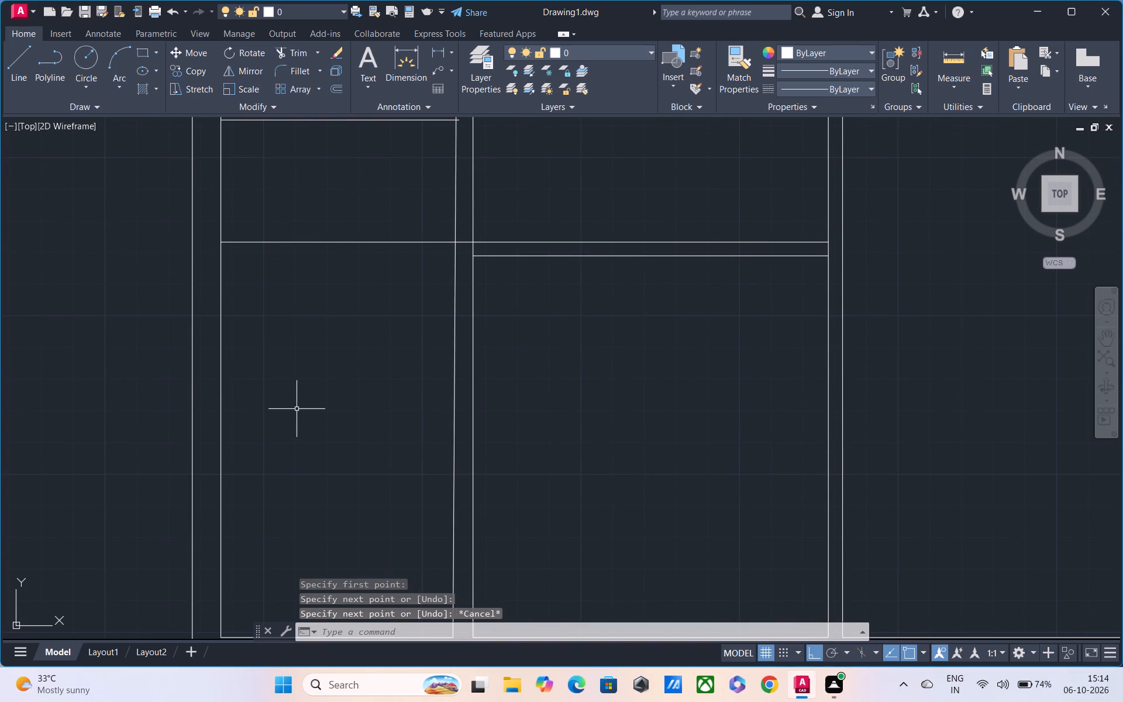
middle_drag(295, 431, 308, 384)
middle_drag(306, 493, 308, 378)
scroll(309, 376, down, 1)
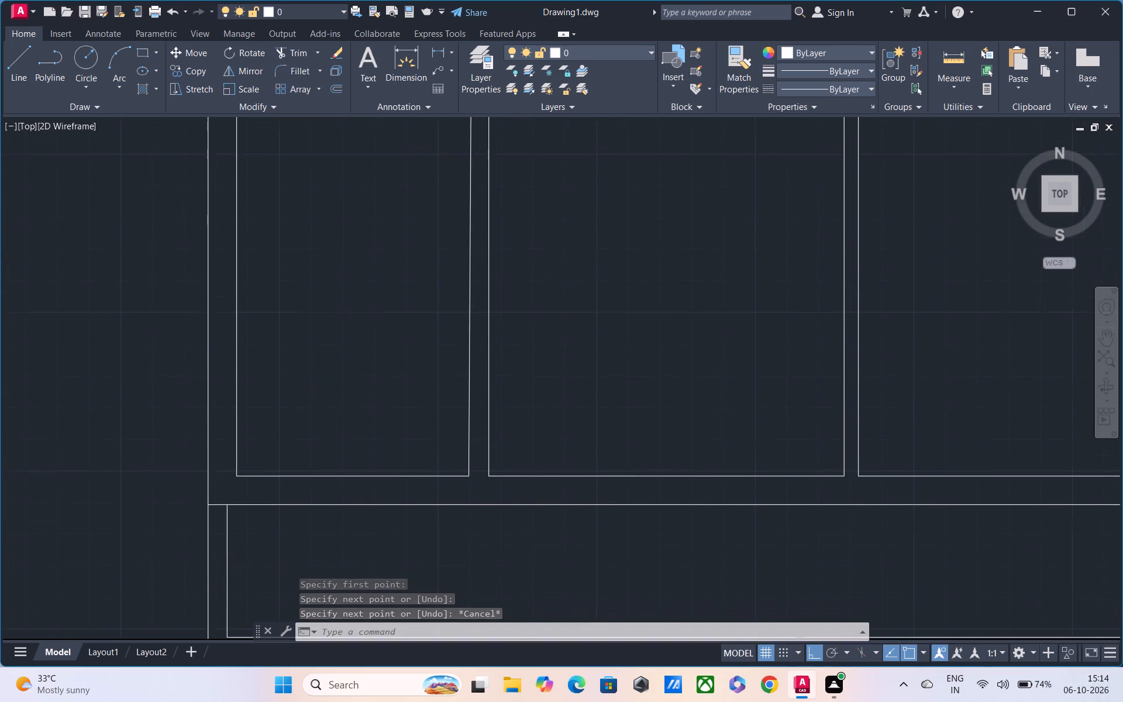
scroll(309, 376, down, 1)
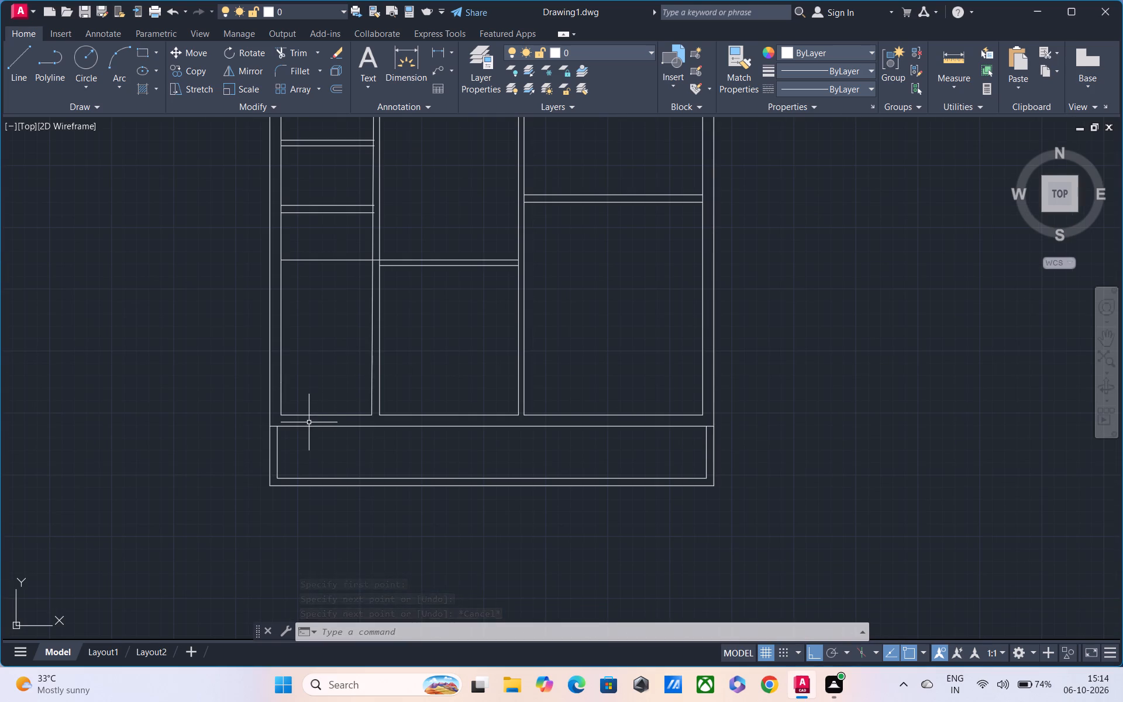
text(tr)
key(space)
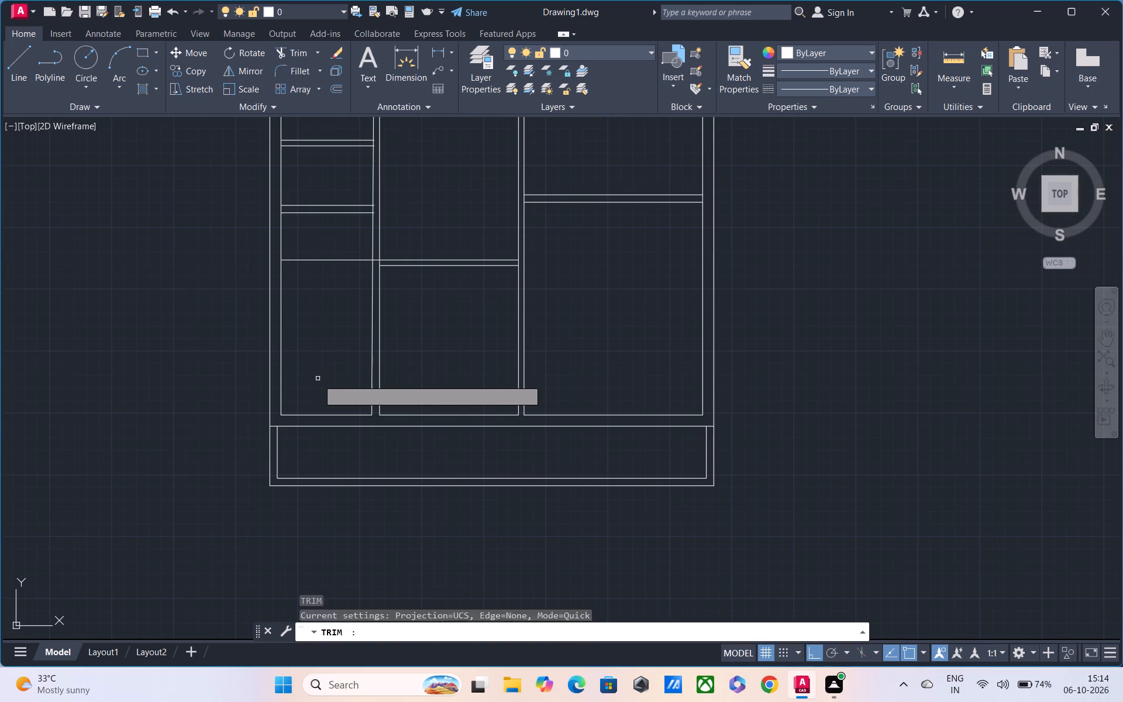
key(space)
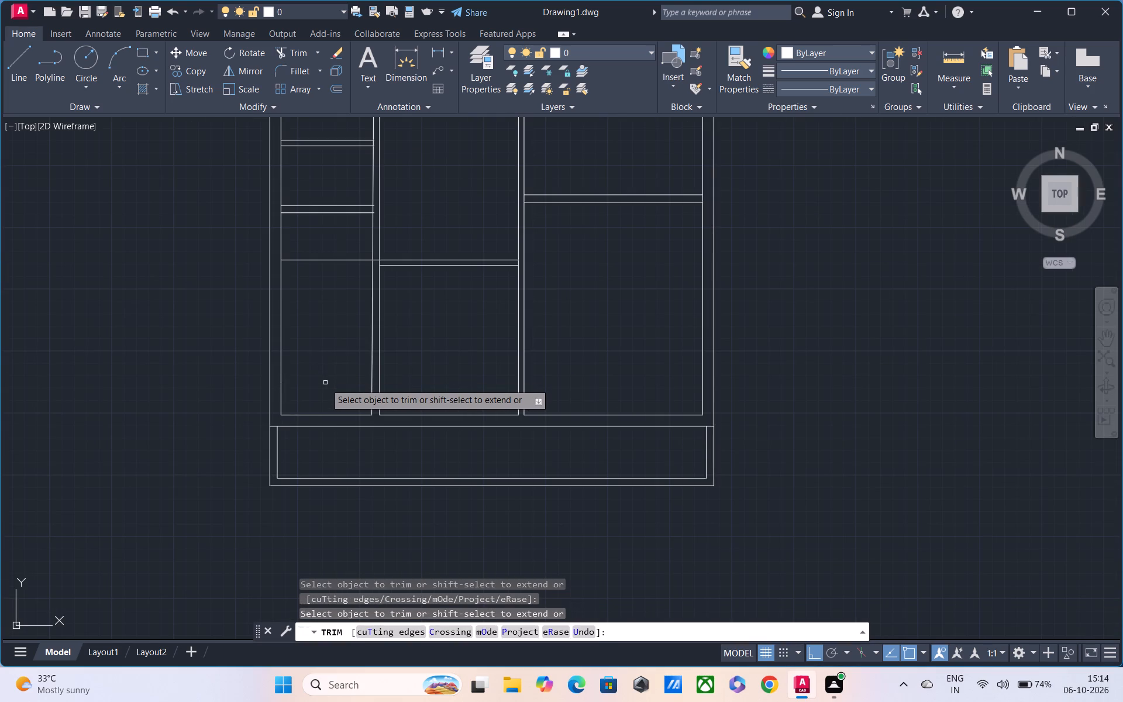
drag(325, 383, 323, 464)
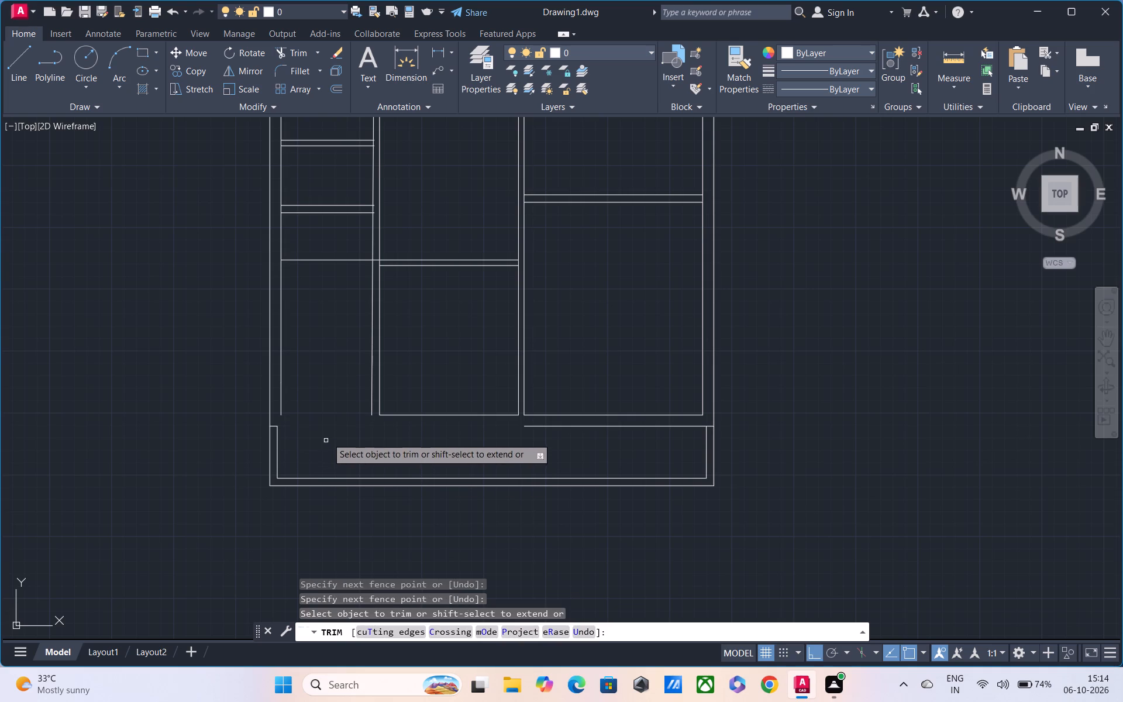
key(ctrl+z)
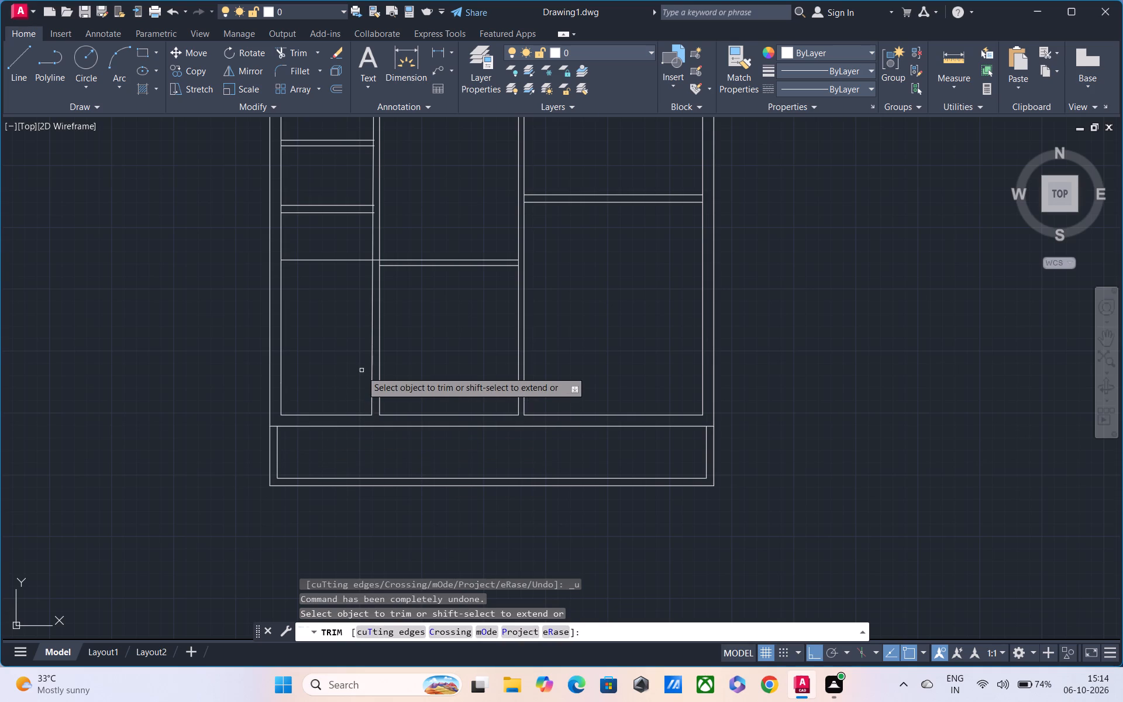
Draw a vertical line from the lower-left room's bottom-right inner corner down to the bottom wall's outer line.
key(l)
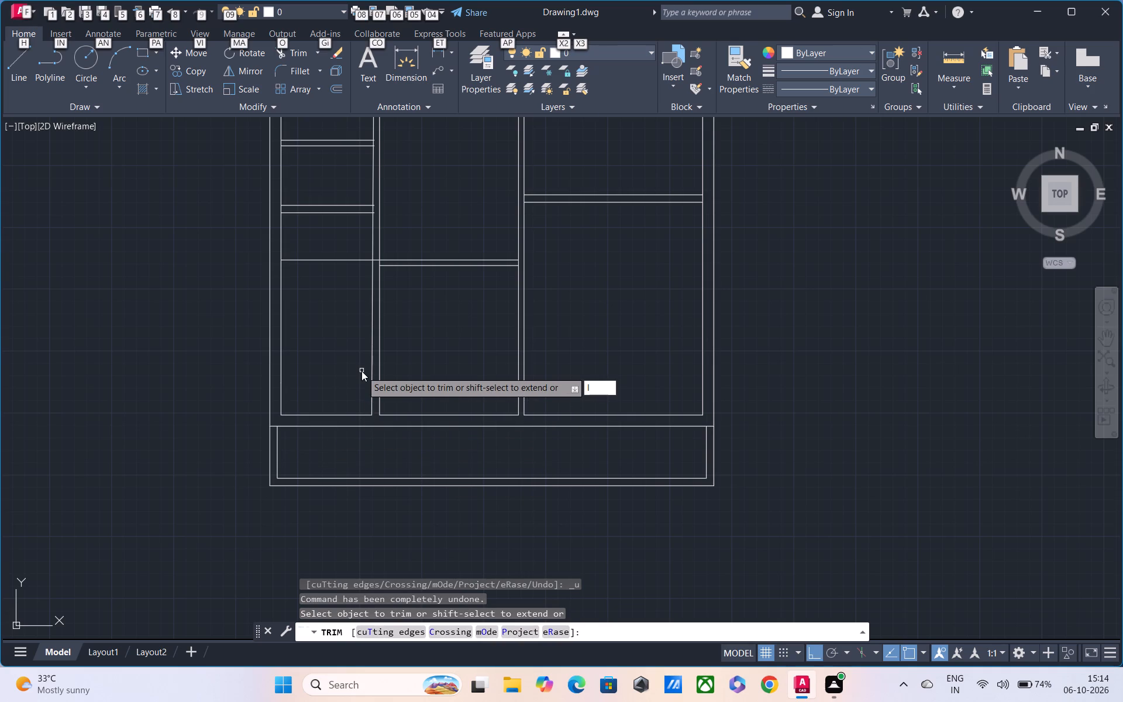
key(grave)
key(Escape)
text(`l)
key(space)
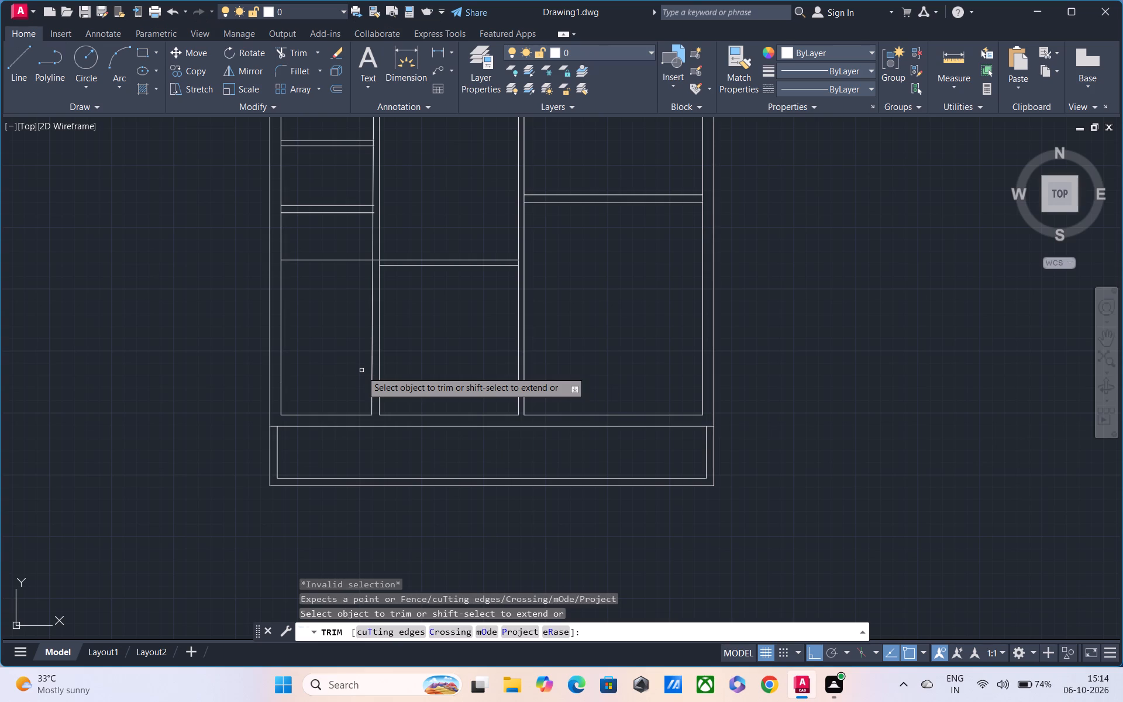
key(Escape)
key(Escape)
text(l)
key(space)
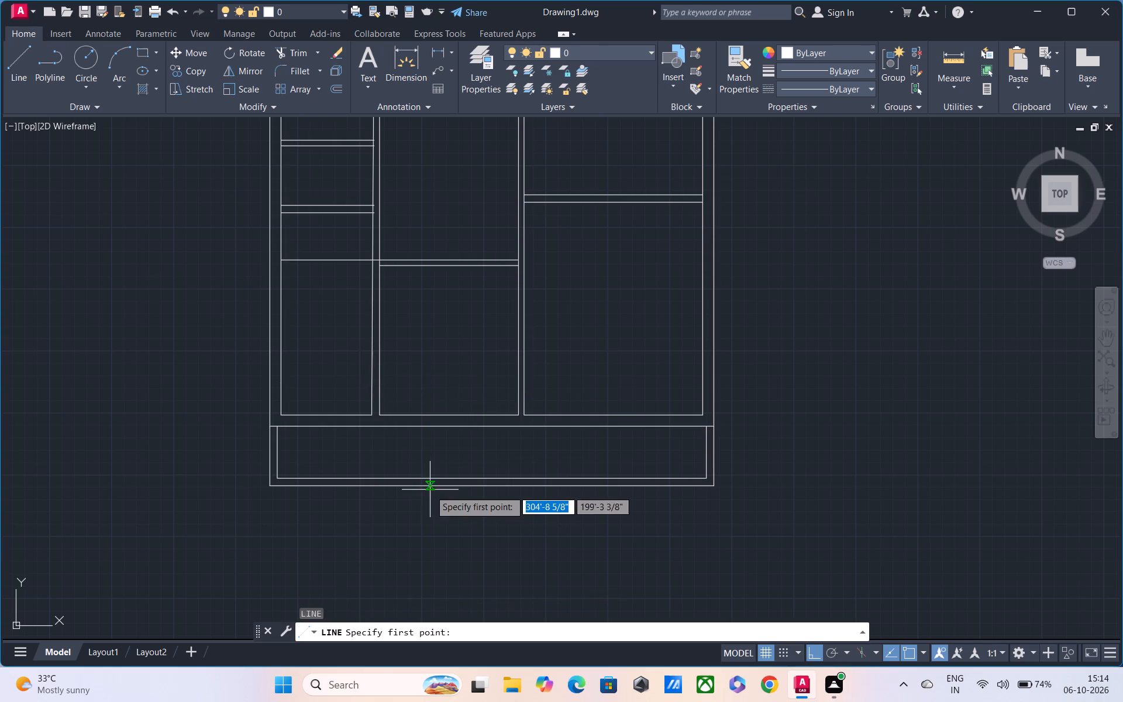
scroll(401, 437, up, 2)
click(329, 387)
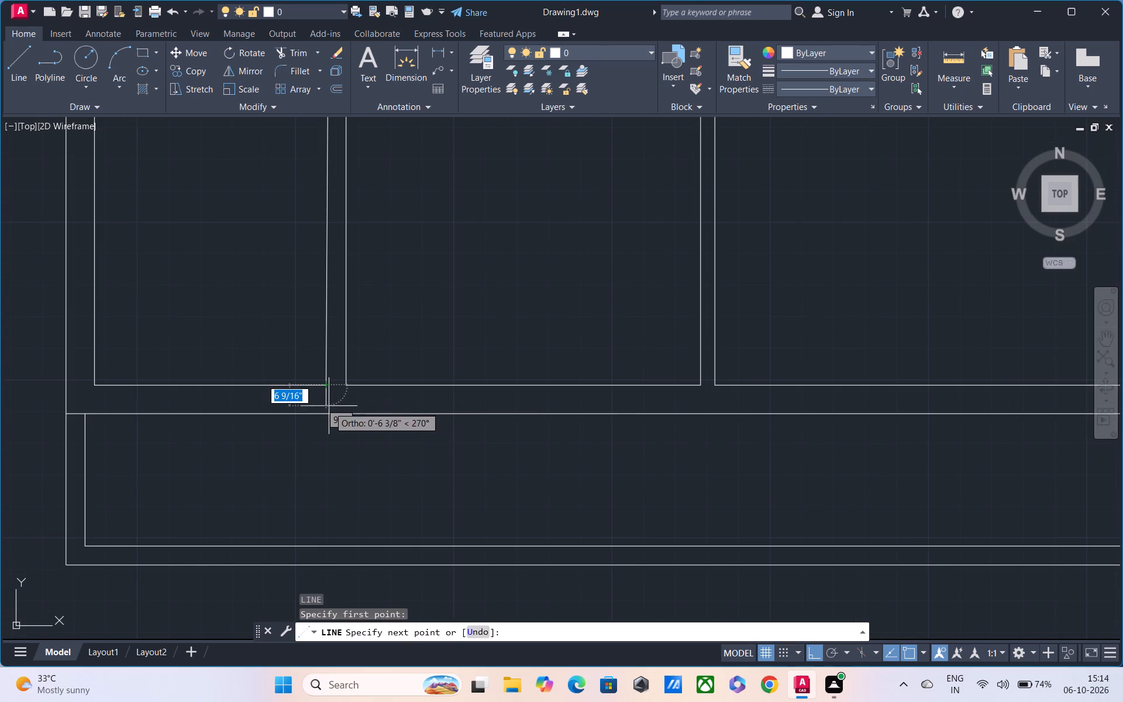
click(329, 412)
key(Escape)
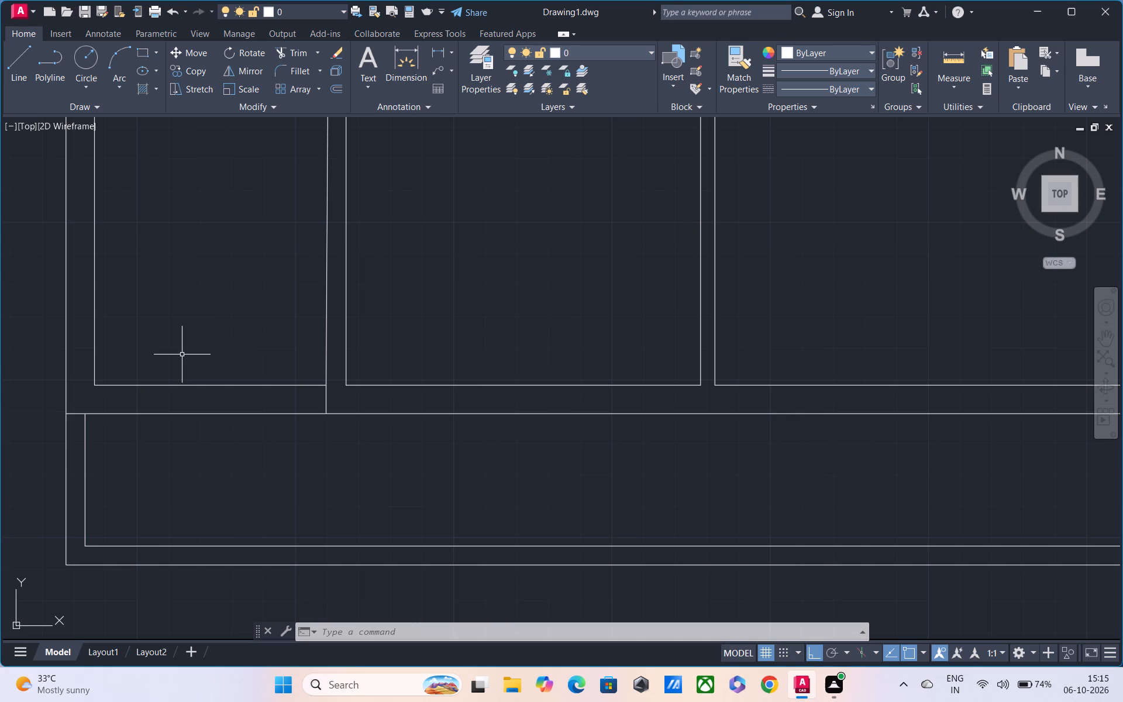
Trim the bottom wall's inner and outer lines below the lower-left room.
text(t r)
key(space)
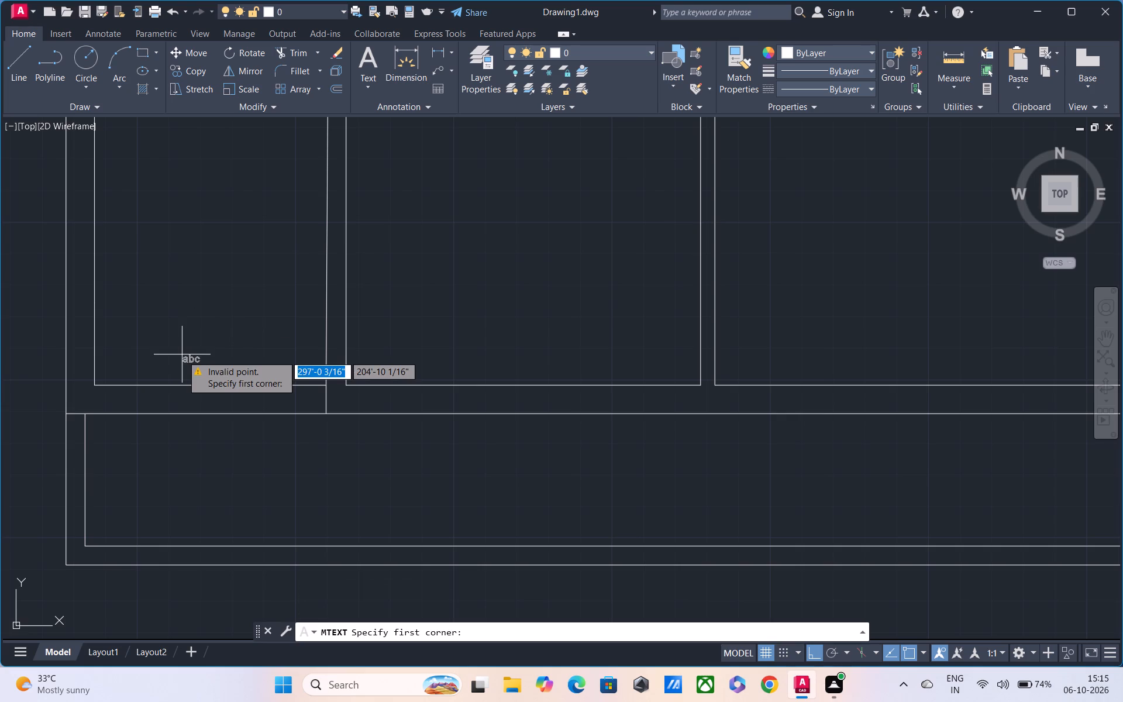
key(Escape)
key(Escape)
text(tr)
key(space)
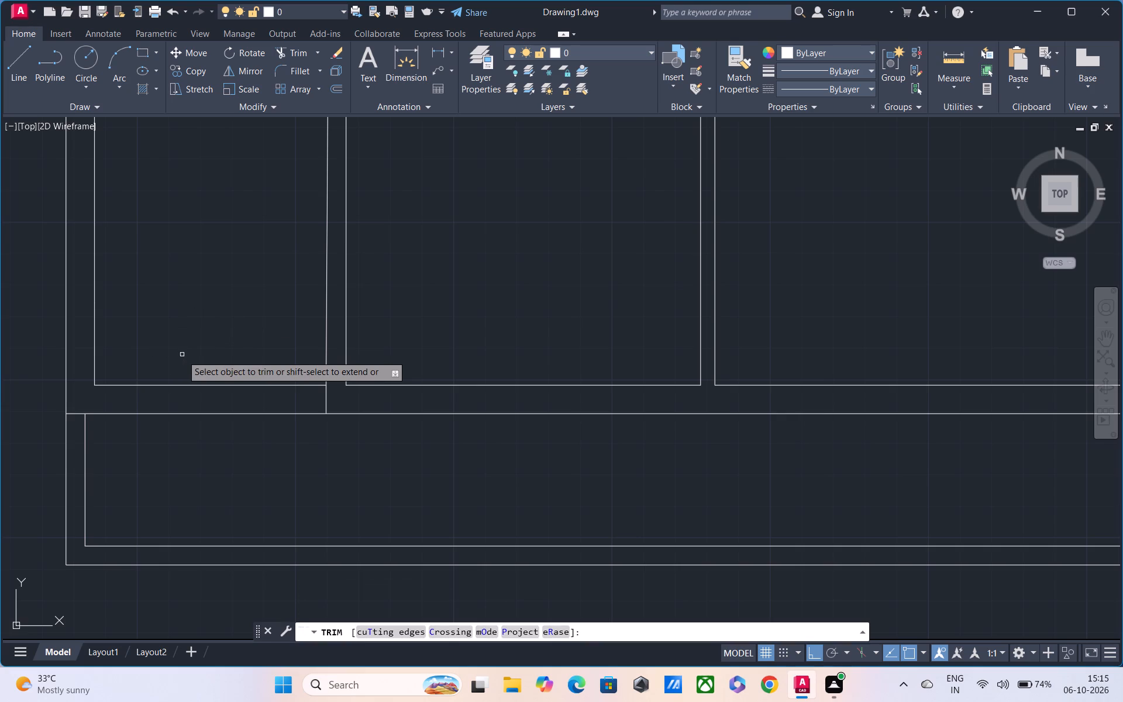
drag(183, 357, 188, 446)
scroll(198, 440, down, 1)
middle_drag(198, 437, 219, 384)
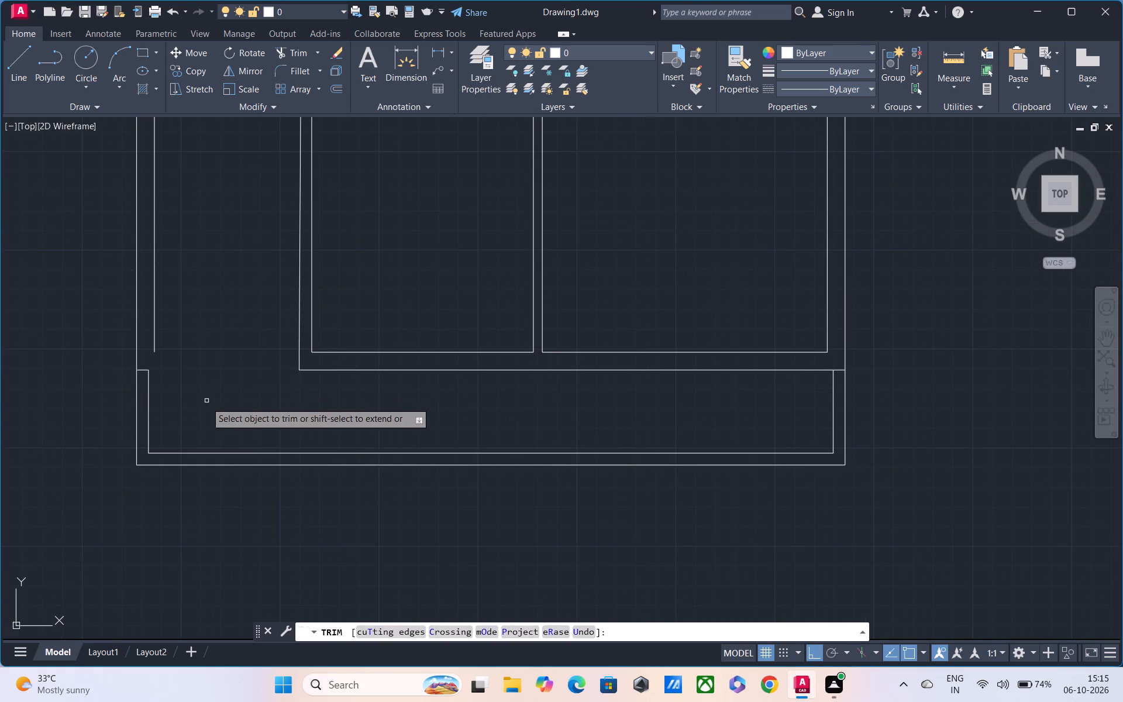
middle_drag(206, 402, 205, 418)
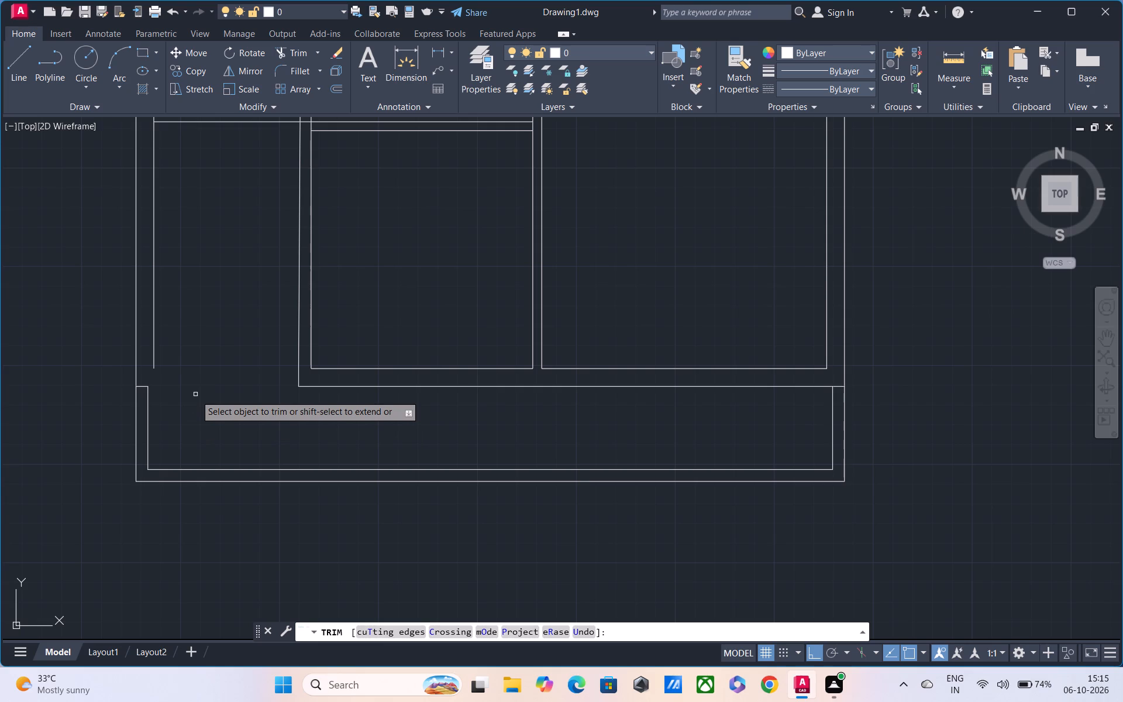
Draw the lower-left room's bottom line about 6'-1" long, from the left wall's inner face to the partition.
text(l)
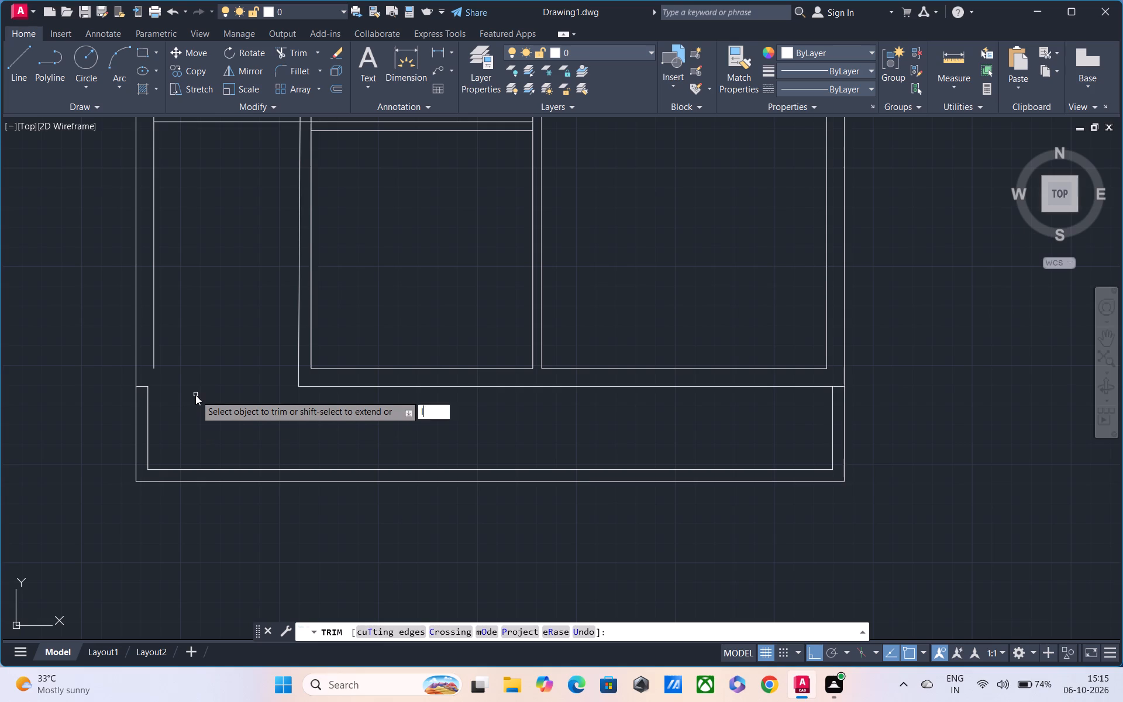
key(space)
key(Escape)
text(l)
key(space)
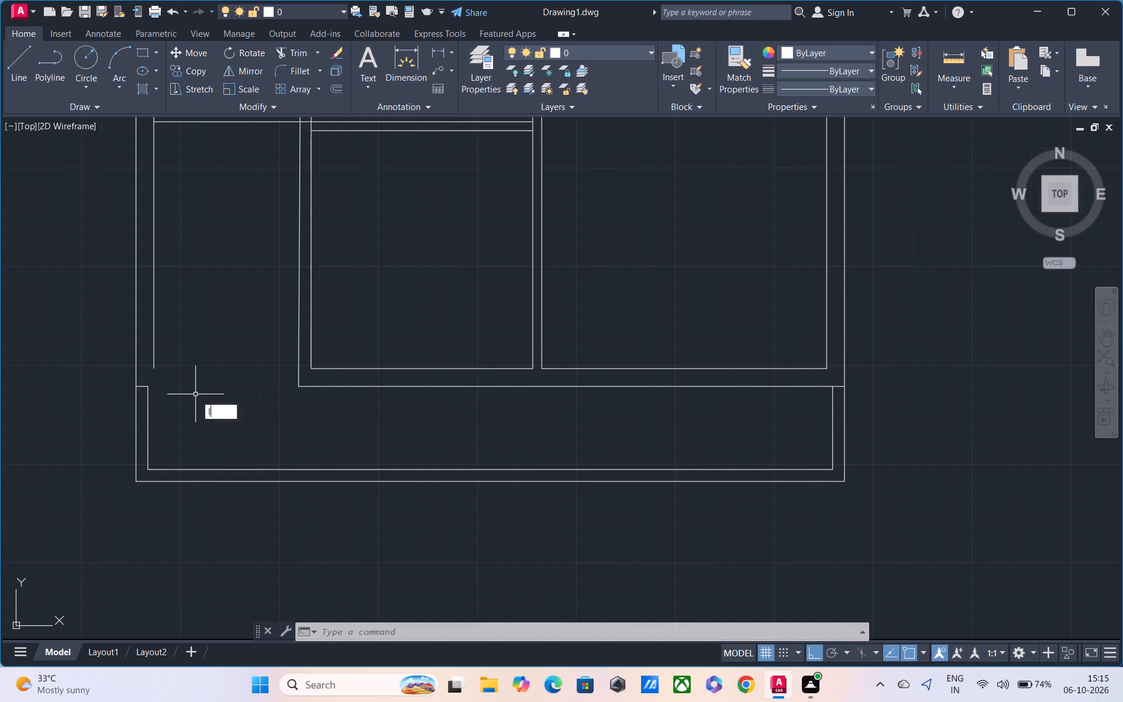
click(149, 369)
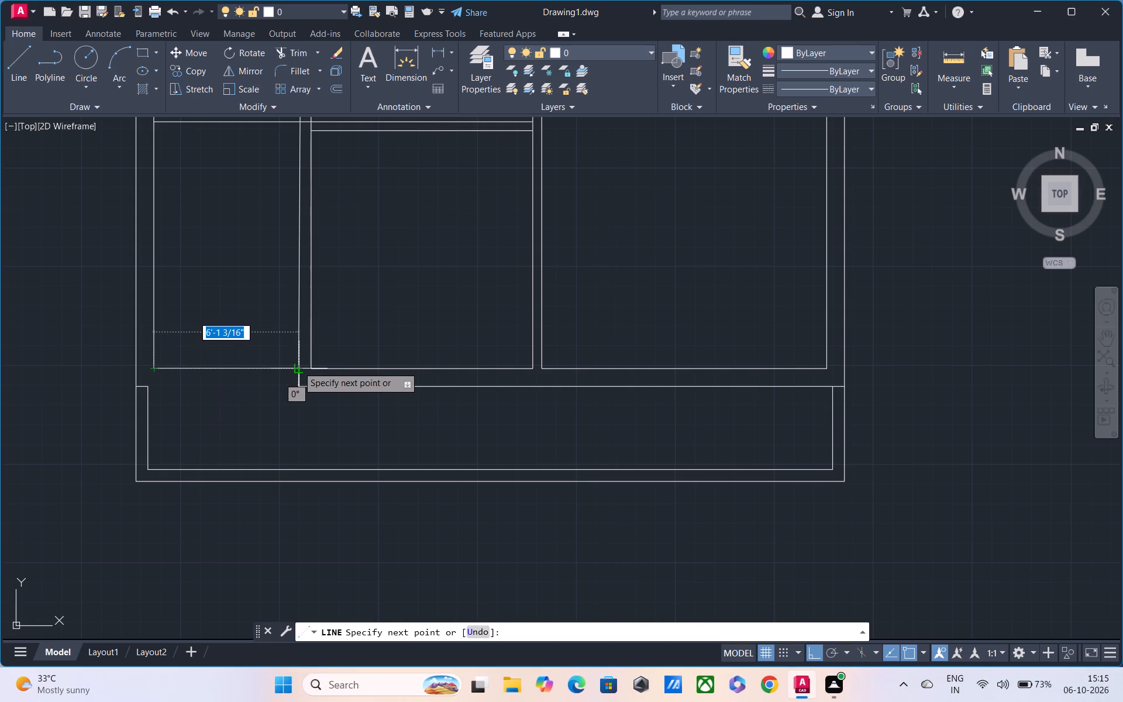
click(298, 366)
key(Escape)
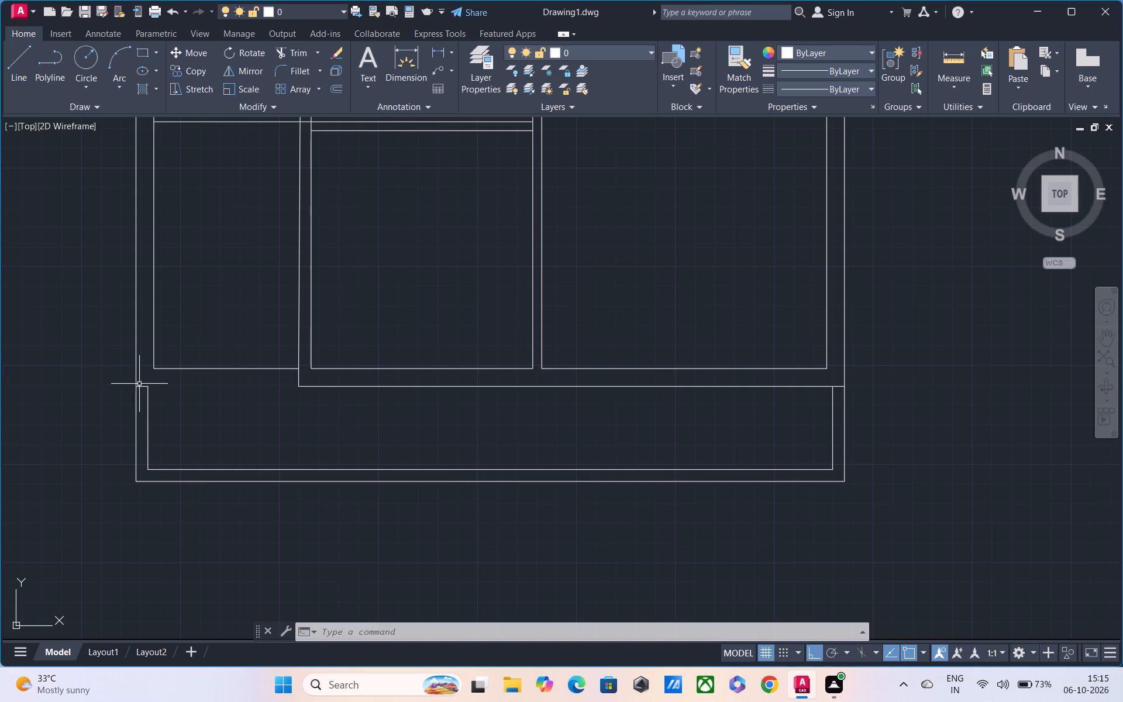
Draw a 9" vertical line down from the lower-left room's bottom-left corner, continuing horizontally to the top of the strip's inner left wall line.
middle_drag(130, 395, 176, 389)
text(l)
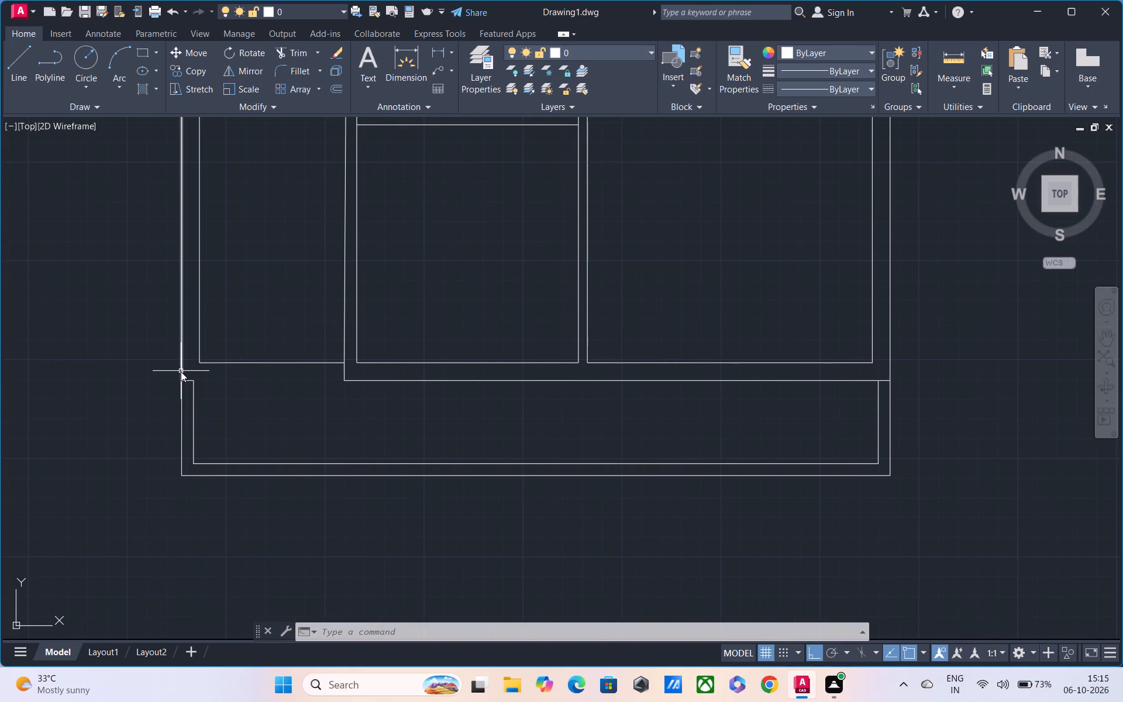
key(space)
scroll(242, 395, up, 2)
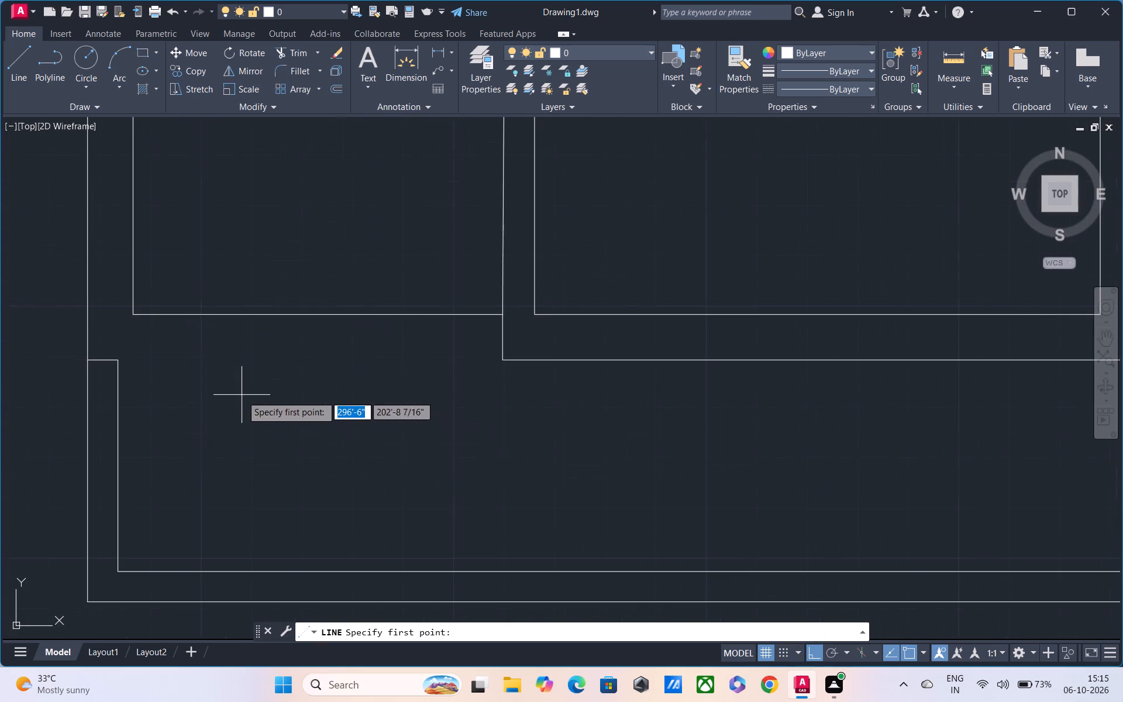
click(132, 316)
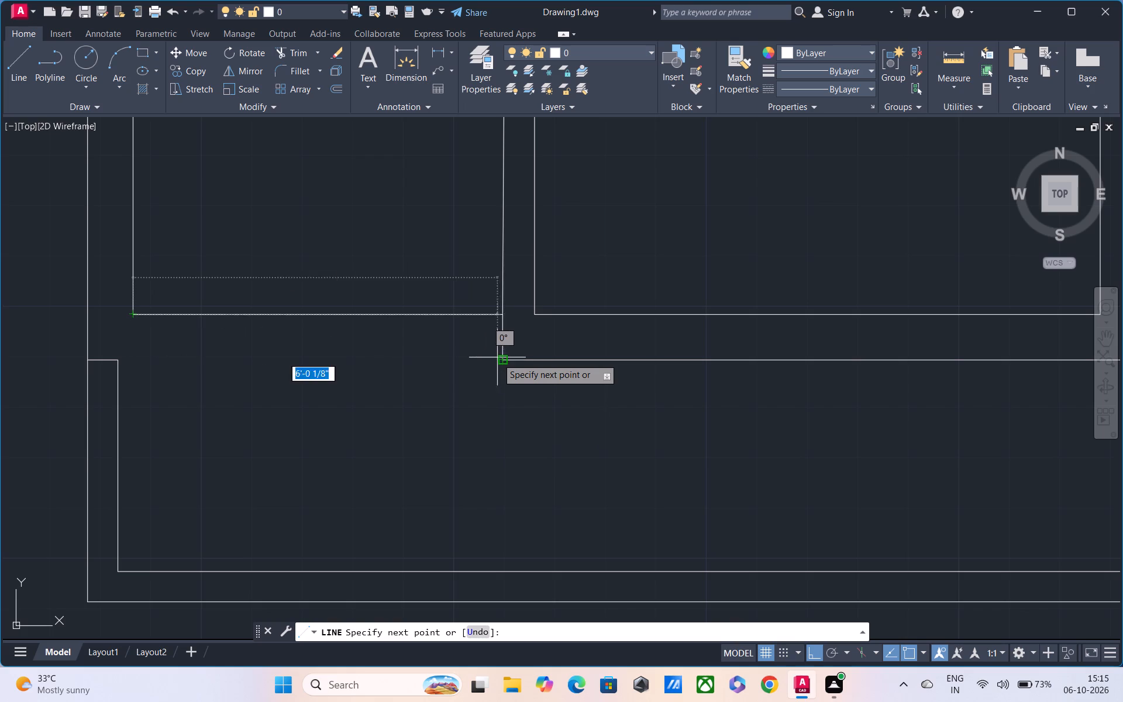
click(131, 360)
click(120, 360)
key(Escape)
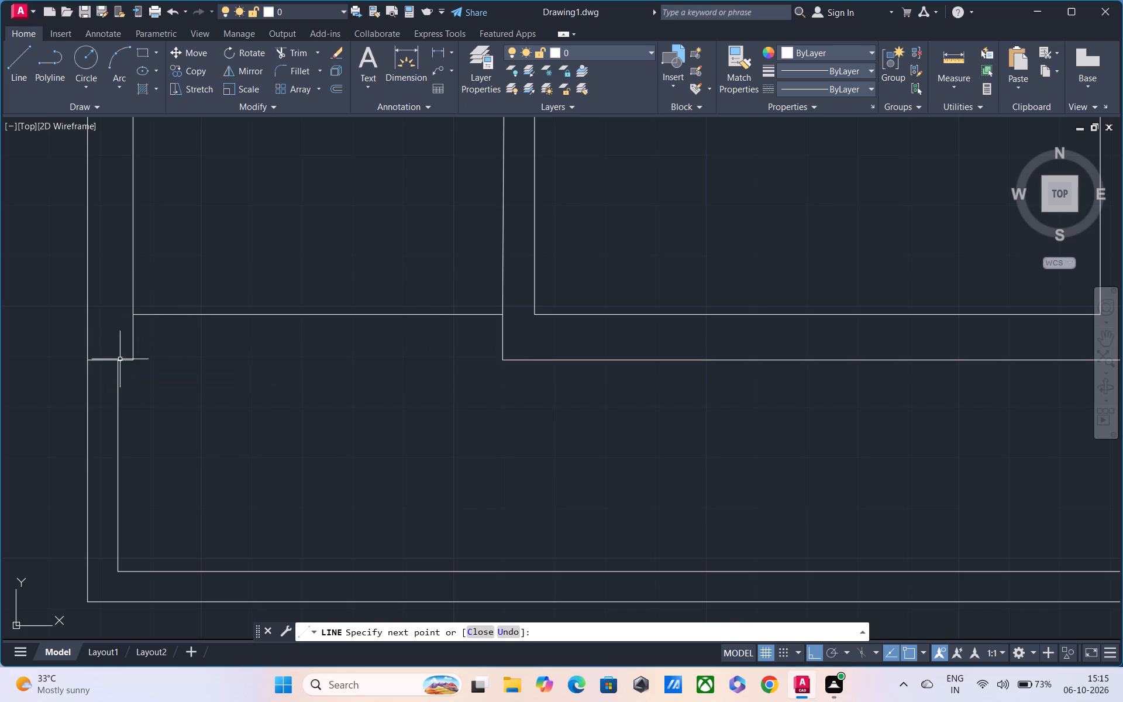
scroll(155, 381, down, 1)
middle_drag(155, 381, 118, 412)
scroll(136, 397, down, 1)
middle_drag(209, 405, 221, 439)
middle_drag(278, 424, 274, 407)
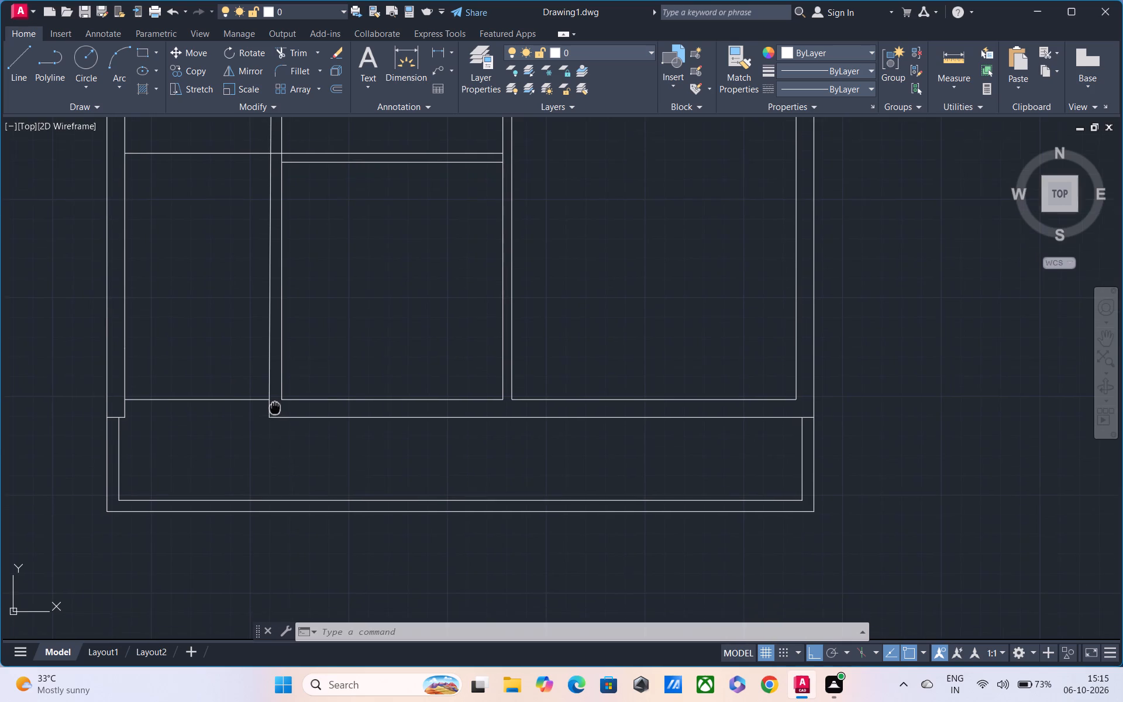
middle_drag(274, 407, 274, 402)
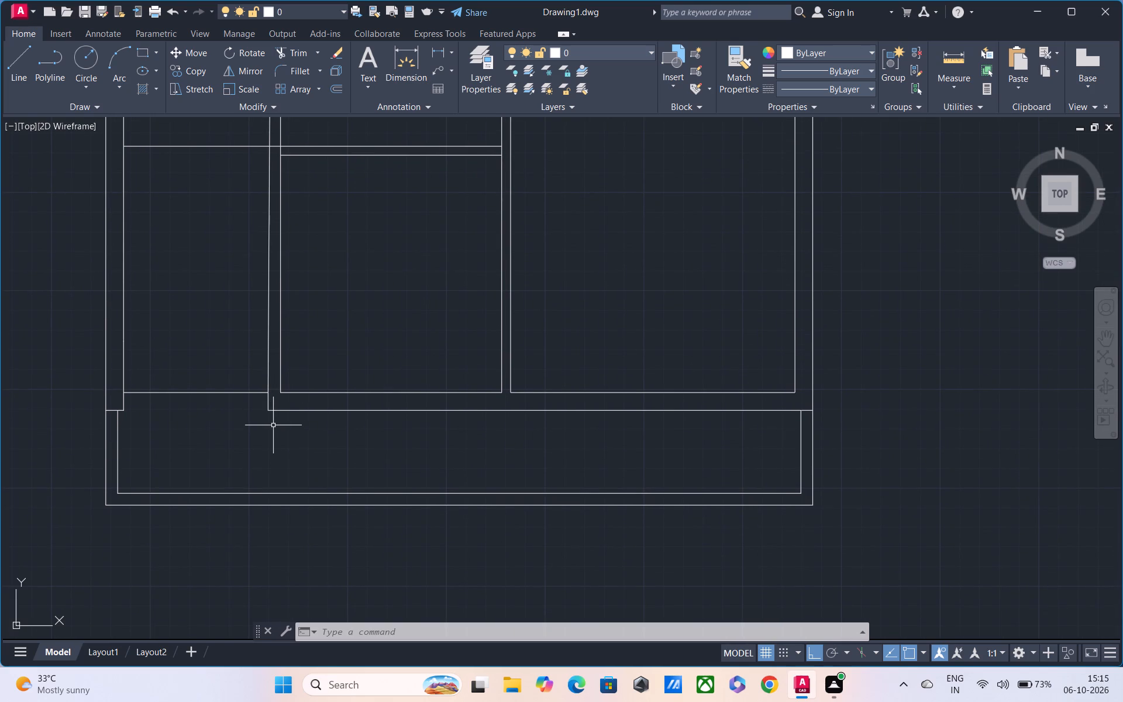
Draw a vertical line from the left end of the bottom wall's outer line down to the strip's inner bottom line.
text(l)
key(space)
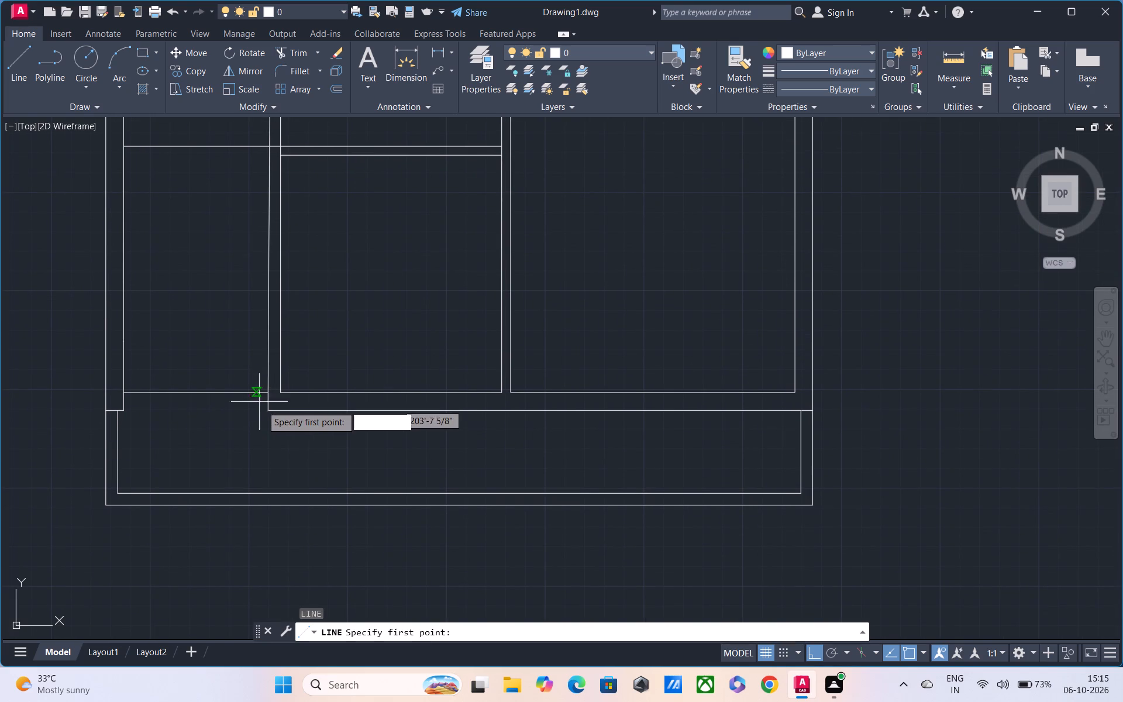
click(269, 411)
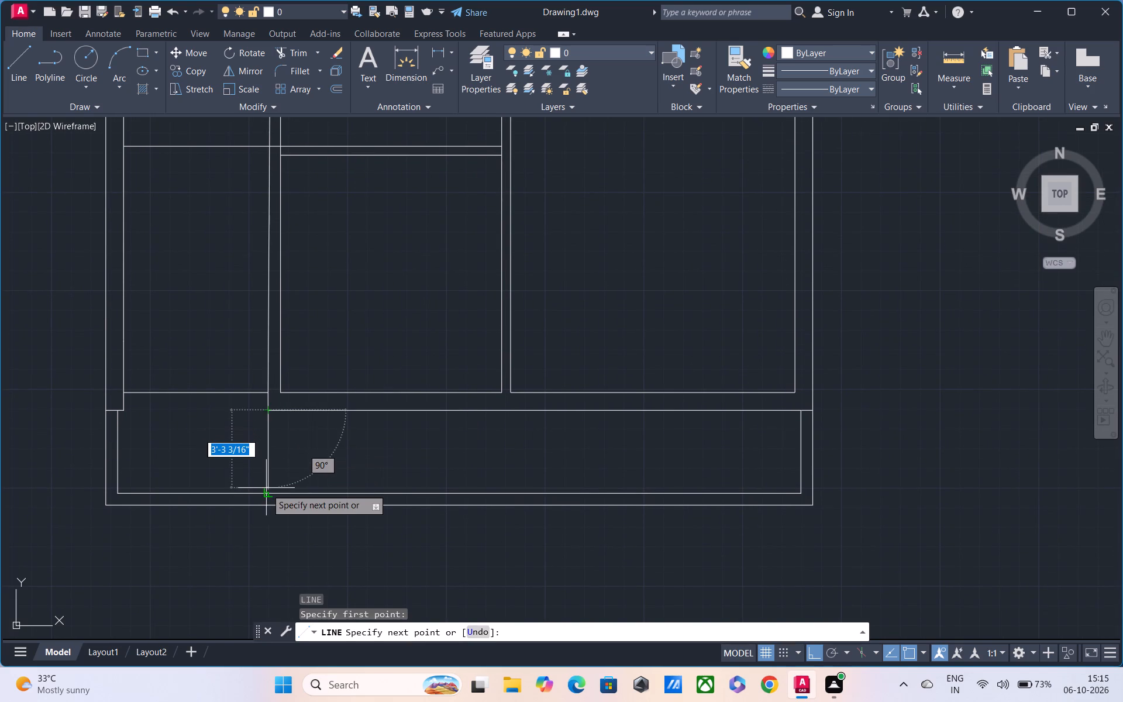
click(266, 488)
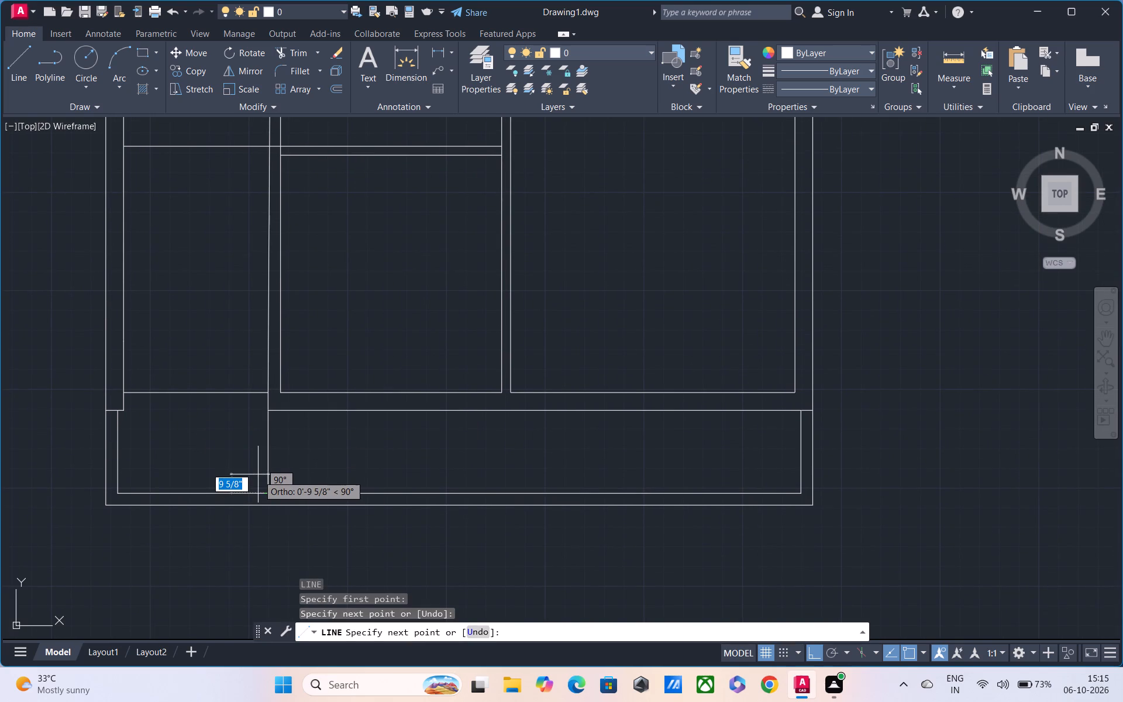
key(Escape)
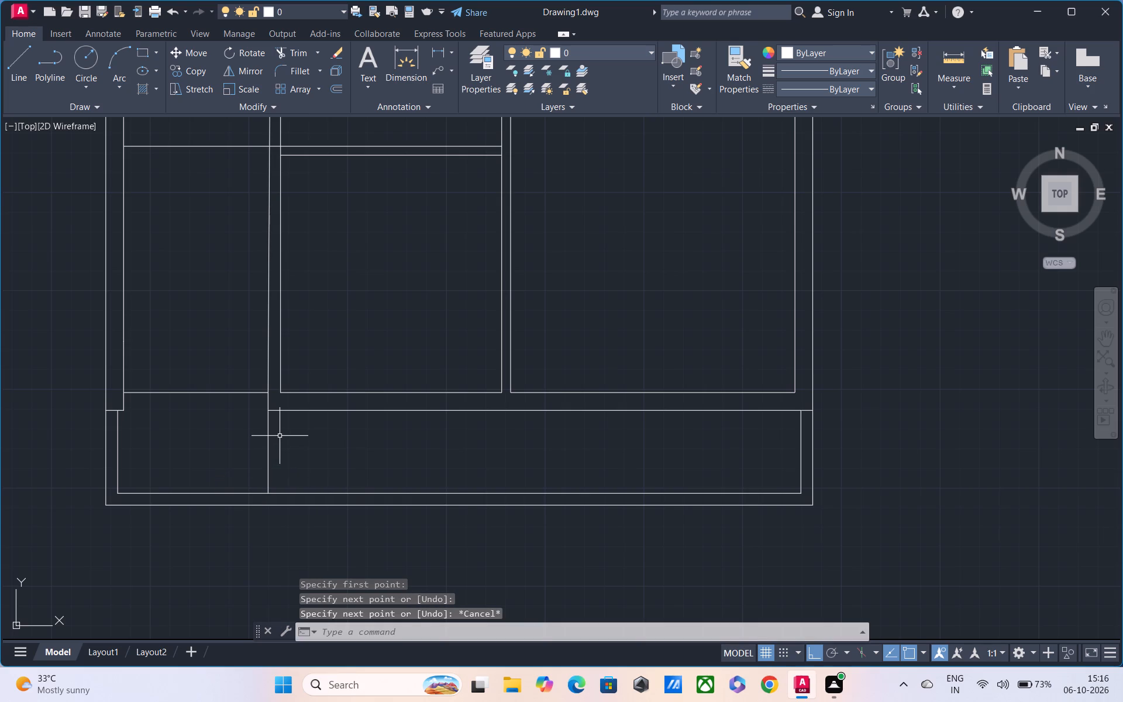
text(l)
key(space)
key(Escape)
Offset the strip's new vertical line 6" toward the right side of the plan.
text(o)
key(space)
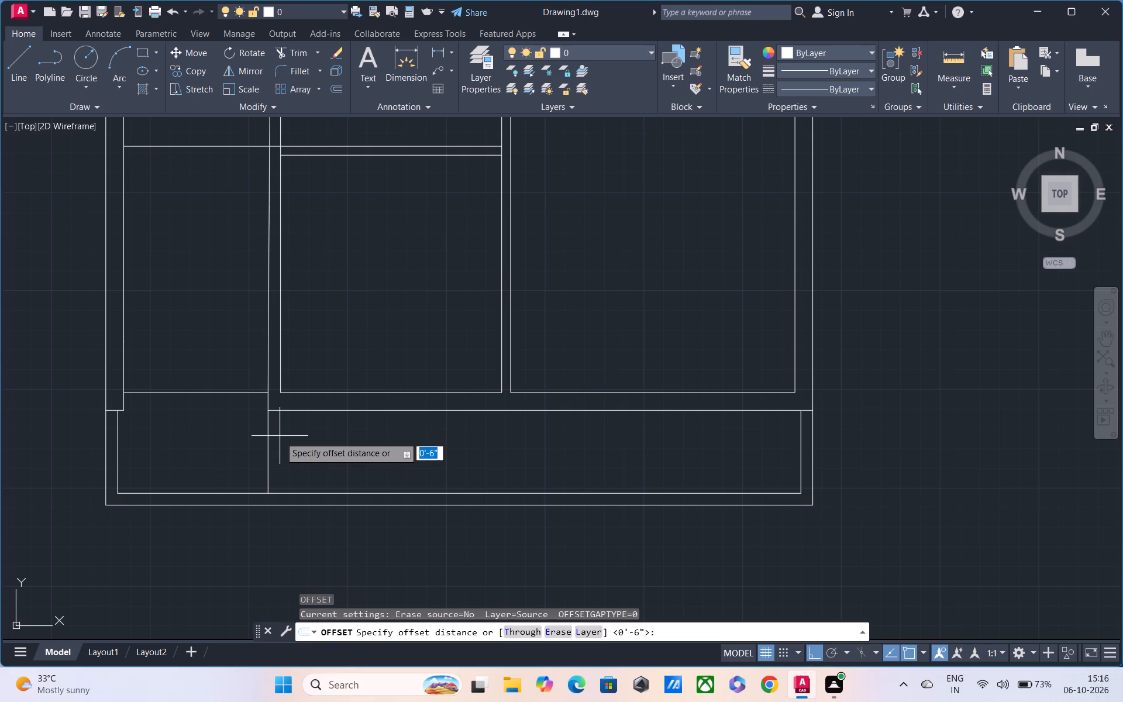
key(space)
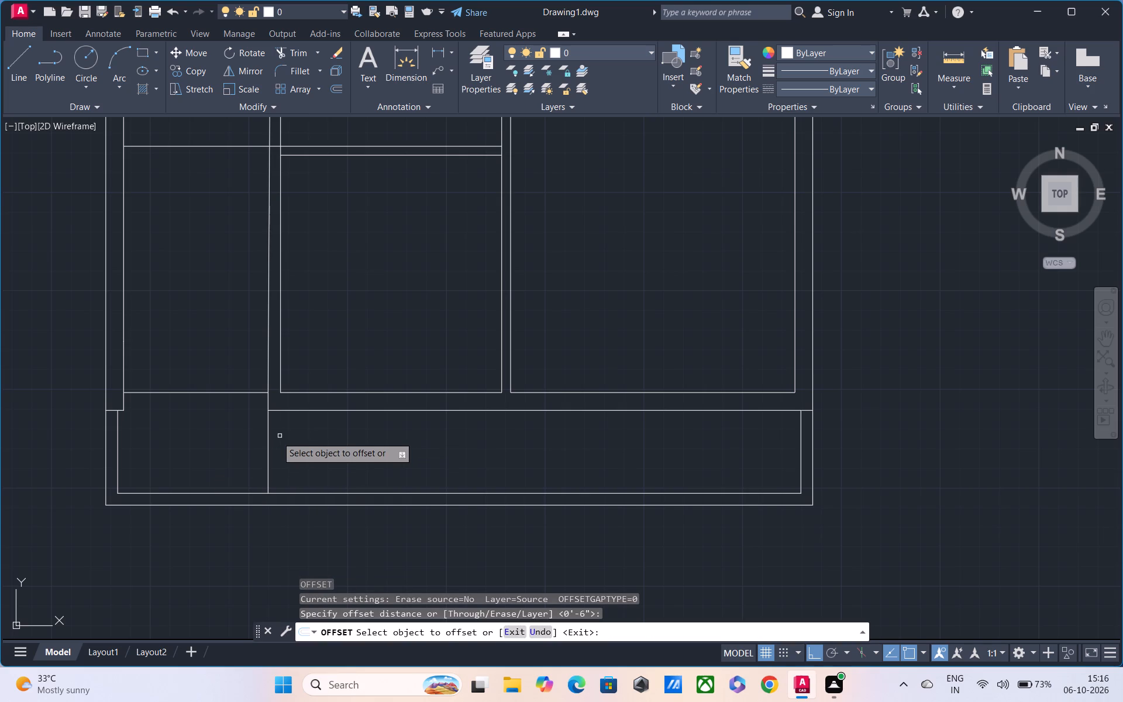
click(268, 453)
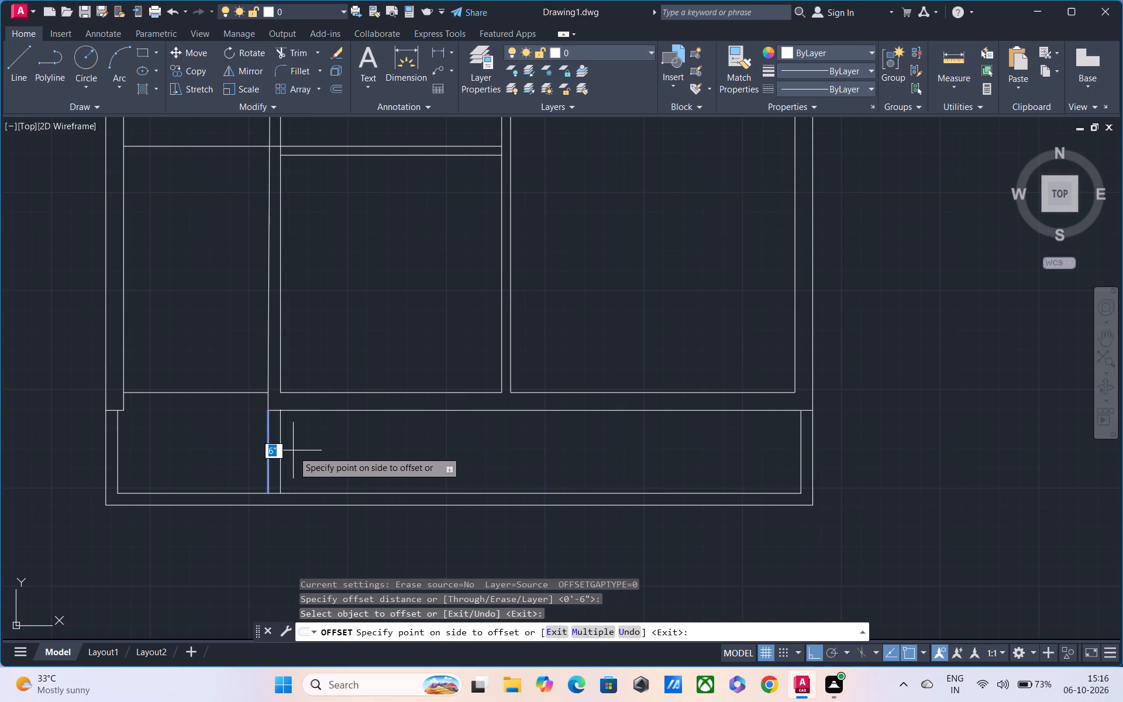
click(293, 451)
scroll(294, 451, down, 1)
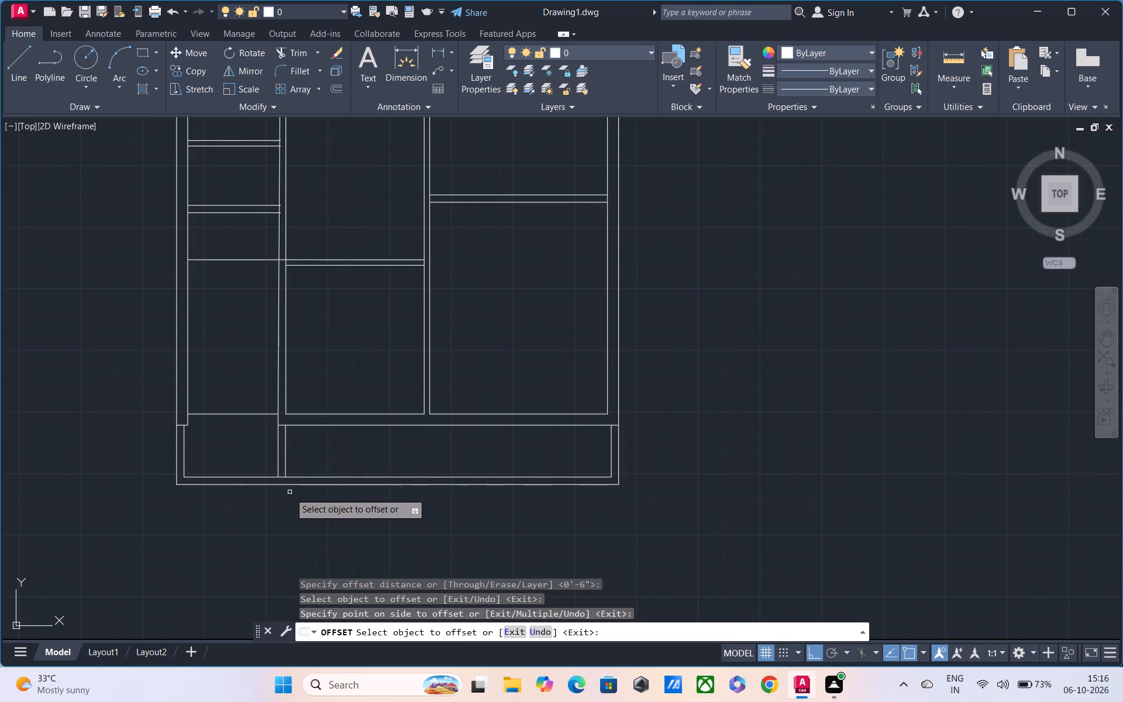
key(Escape)
Trim the strip's inner bottom line between the two faces of the new 6" cross wall.
text(tr)
key(space)
key(space)
scroll(288, 493, up, 3)
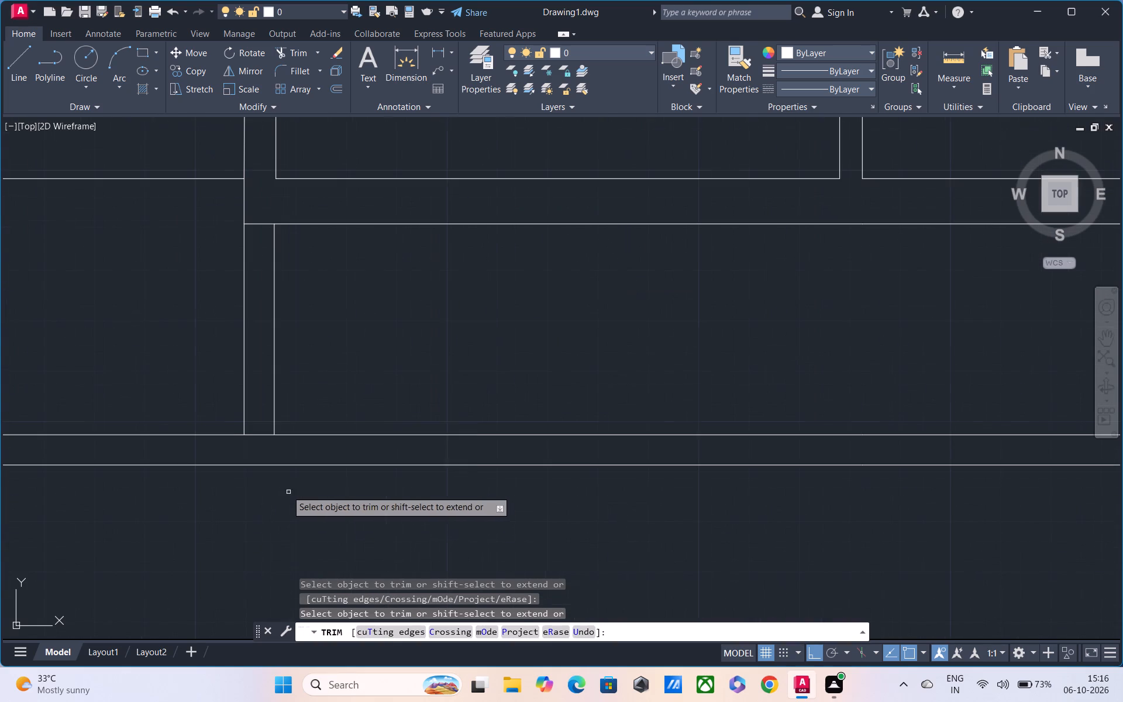
drag(264, 421, 248, 450)
scroll(248, 447, down, 2)
middle_drag(168, 427, 242, 406)
middle_drag(242, 378, 242, 456)
middle_drag(240, 473, 240, 479)
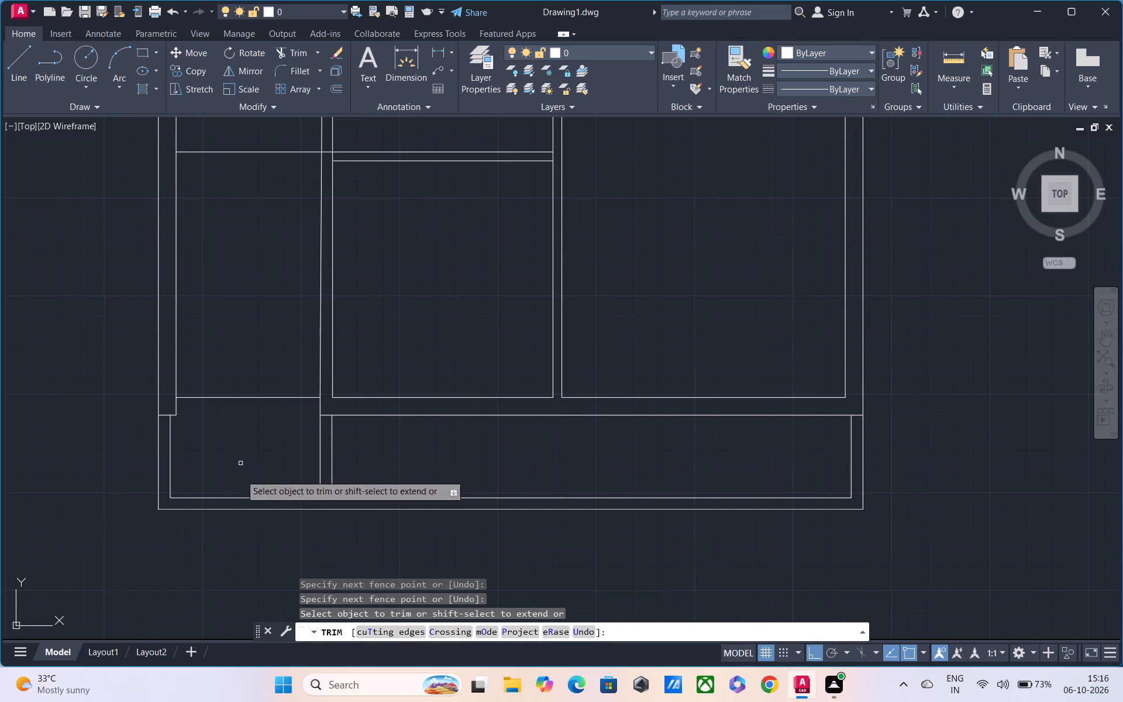
middle_drag(240, 479, 240, 506)
middle_drag(288, 449, 294, 496)
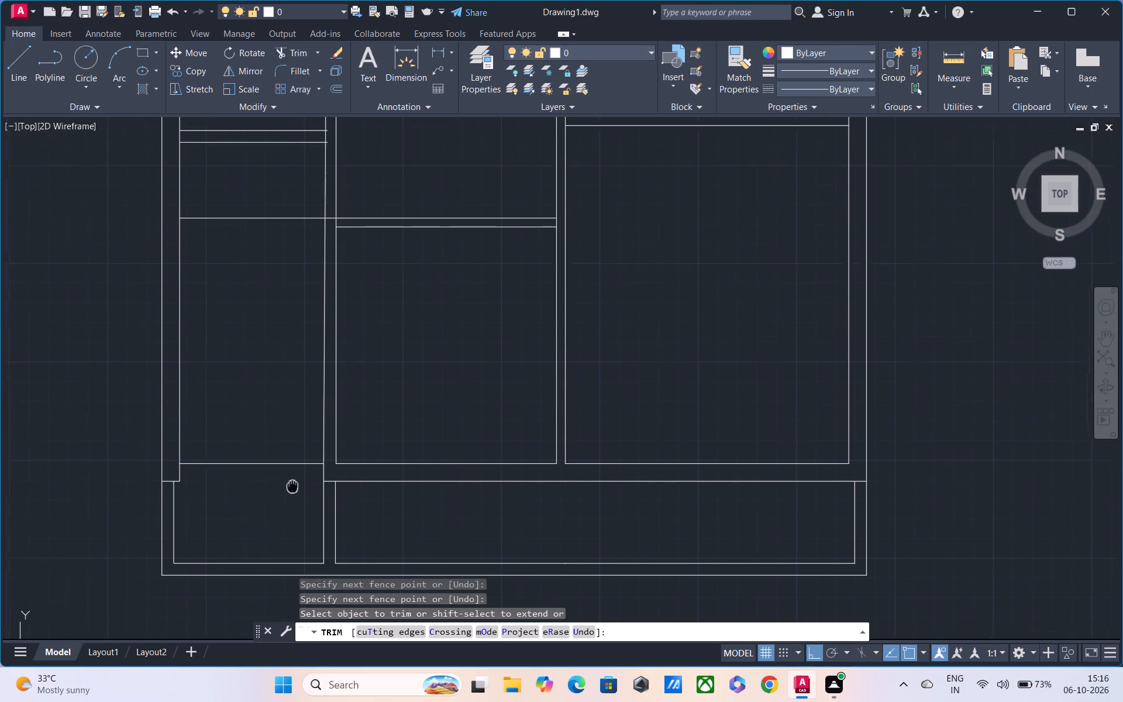
middle_drag(294, 496, 291, 514)
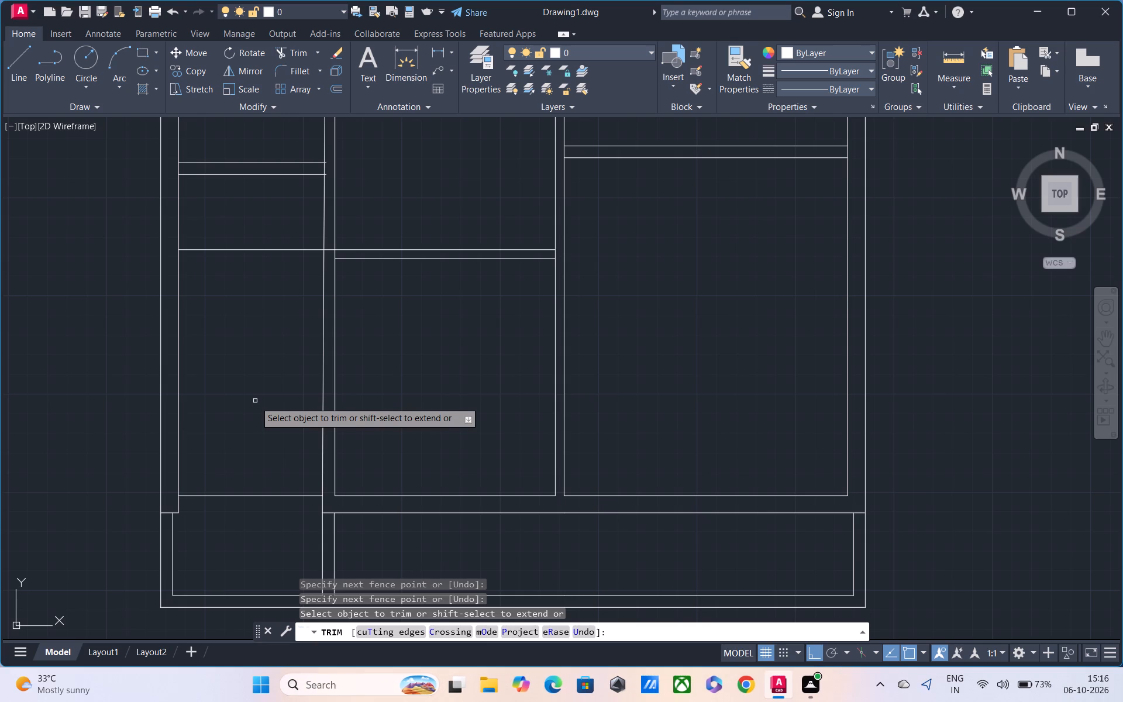
middle_drag(263, 291, 264, 293)
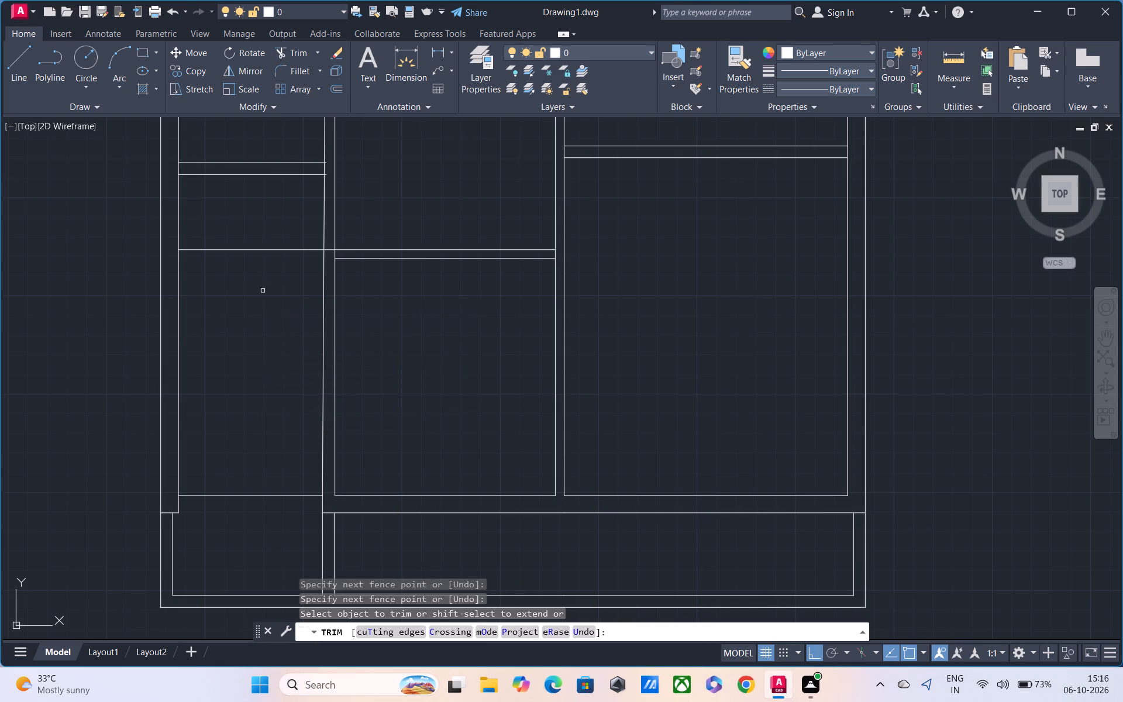
middle_drag(264, 293, 294, 407)
key(Escape)
key(Escape)
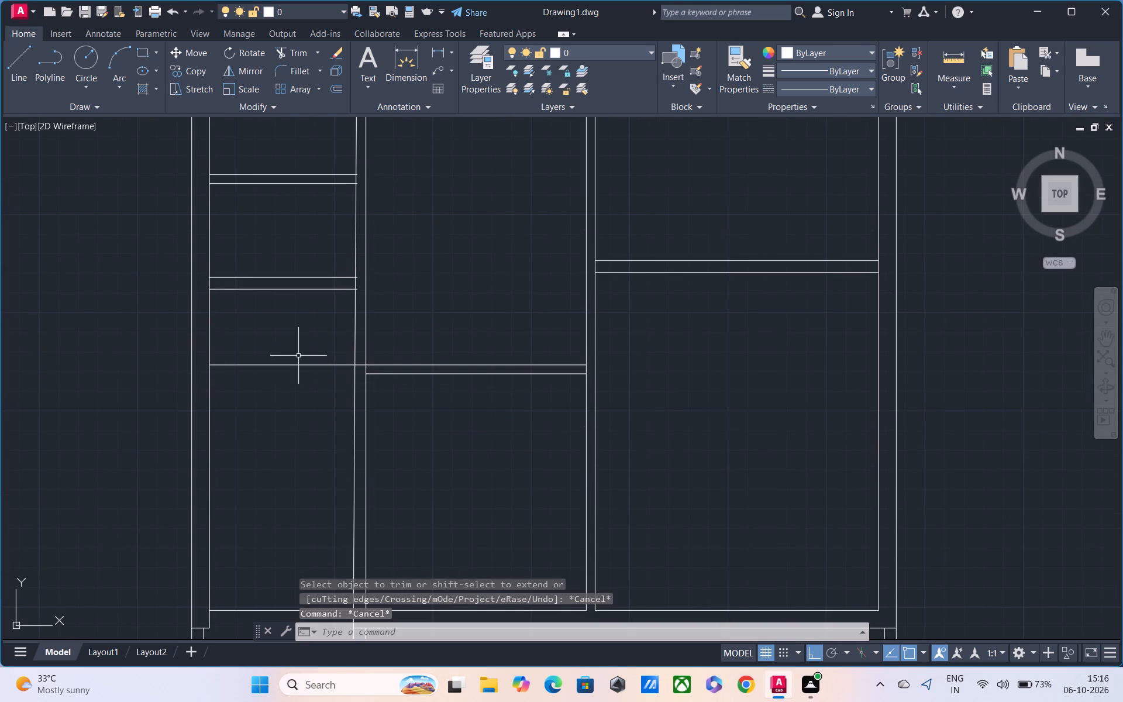
Measure the lower-left room's height along the partition, from its top line to its bottom line.
middle_drag(321, 373, 306, 314)
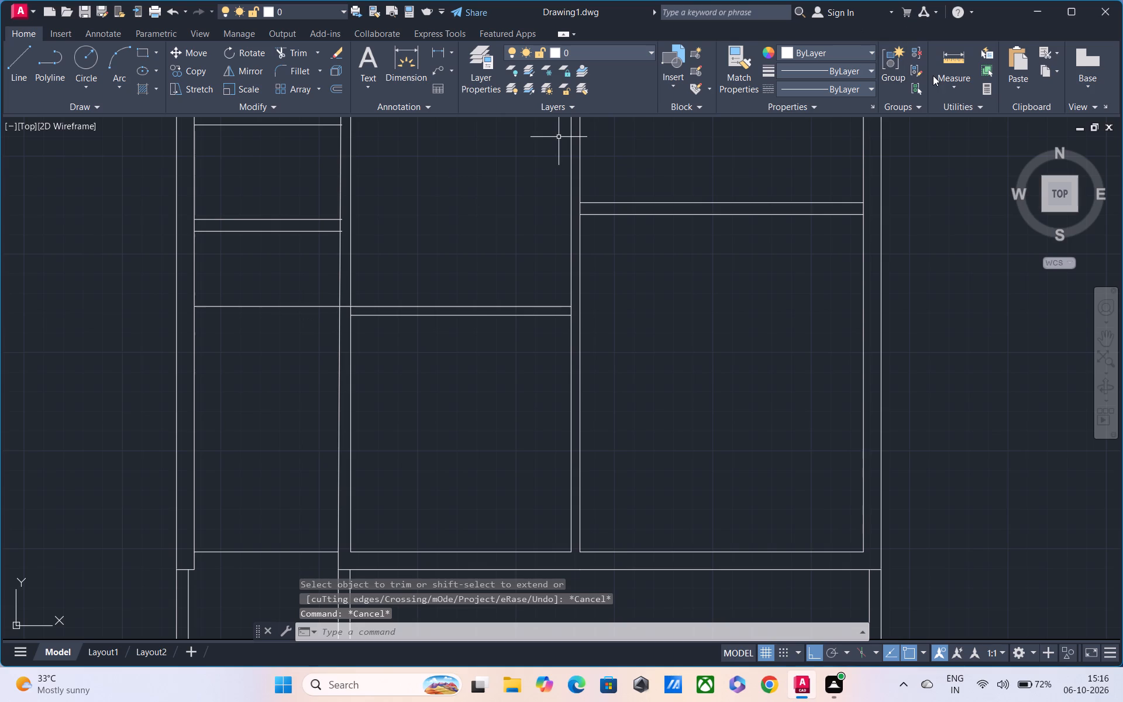
click(967, 81)
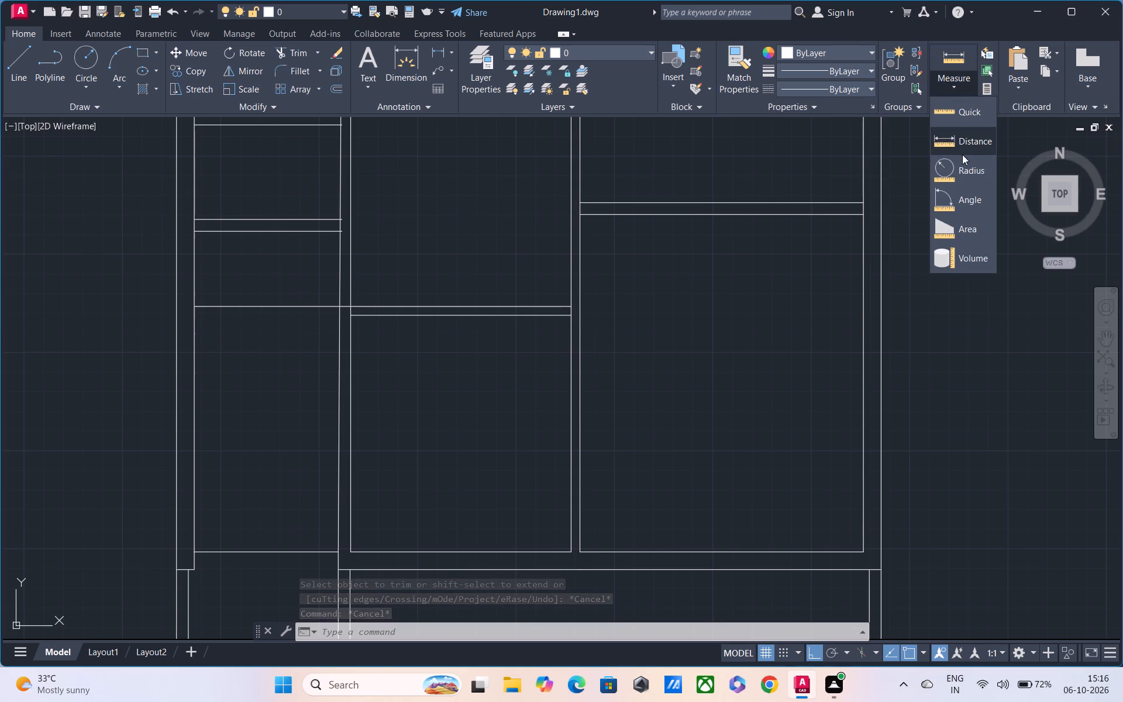
click(964, 145)
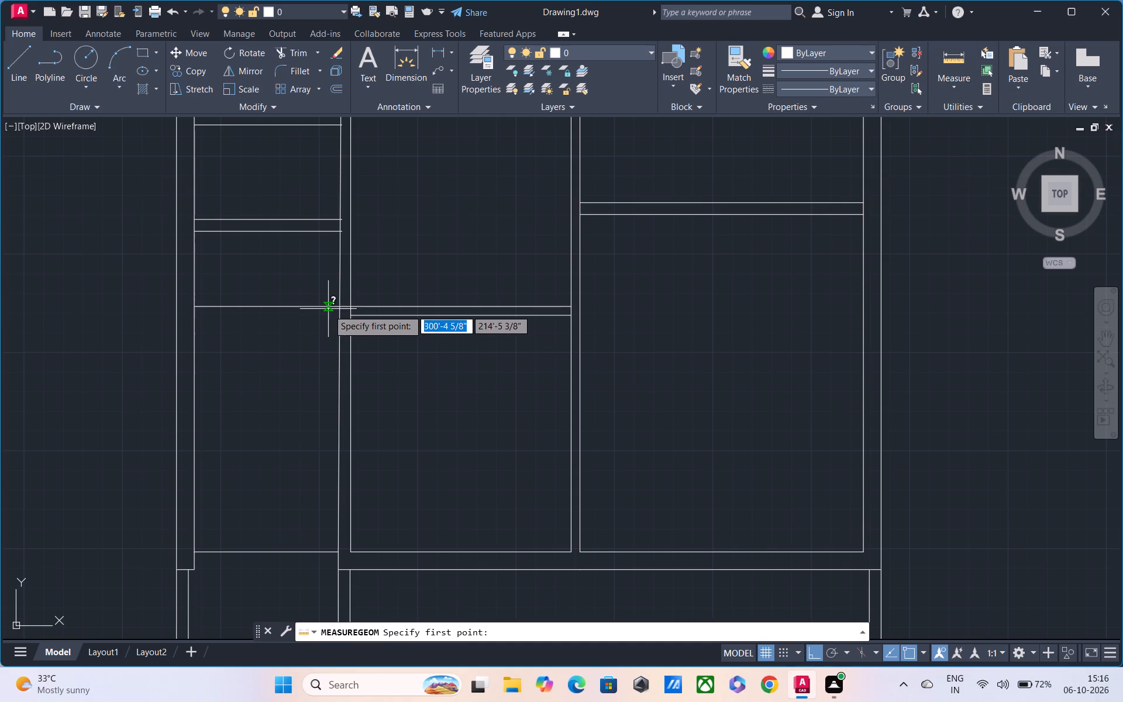
click(339, 306)
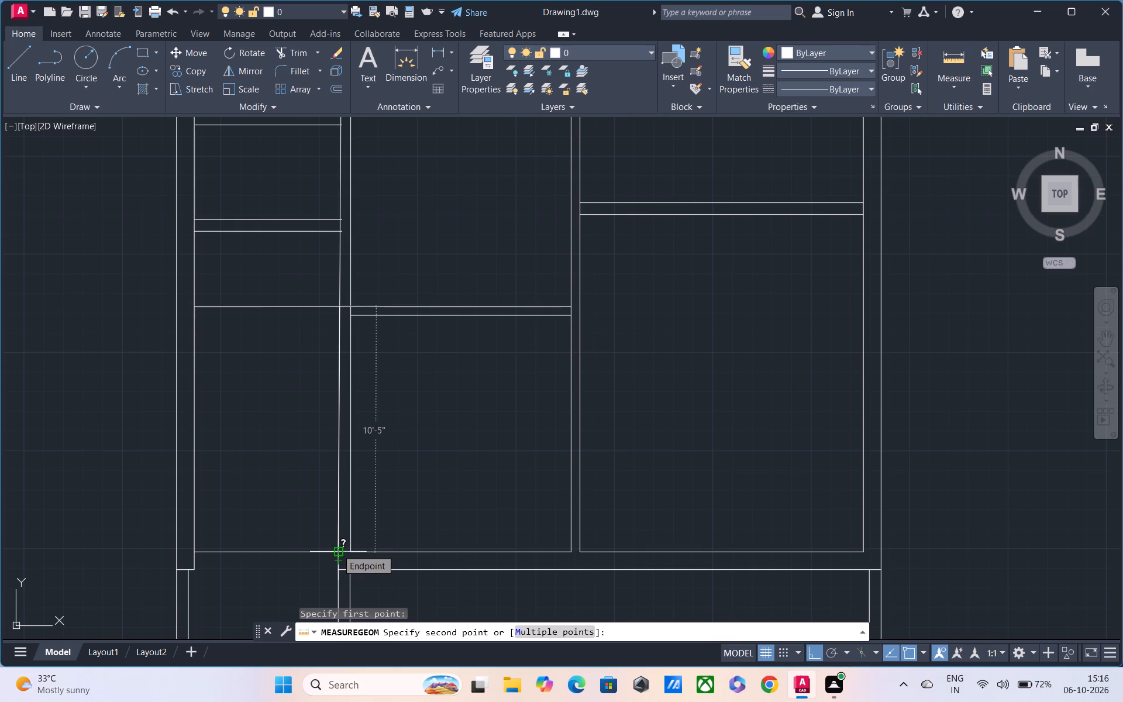
key(Escape)
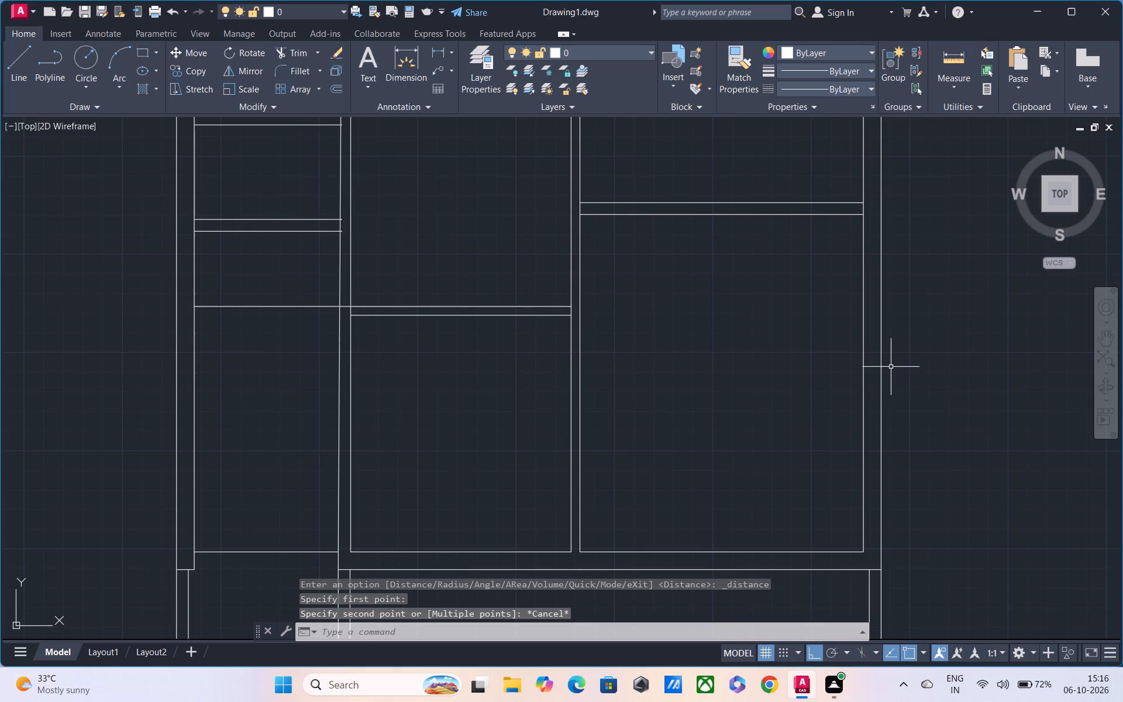
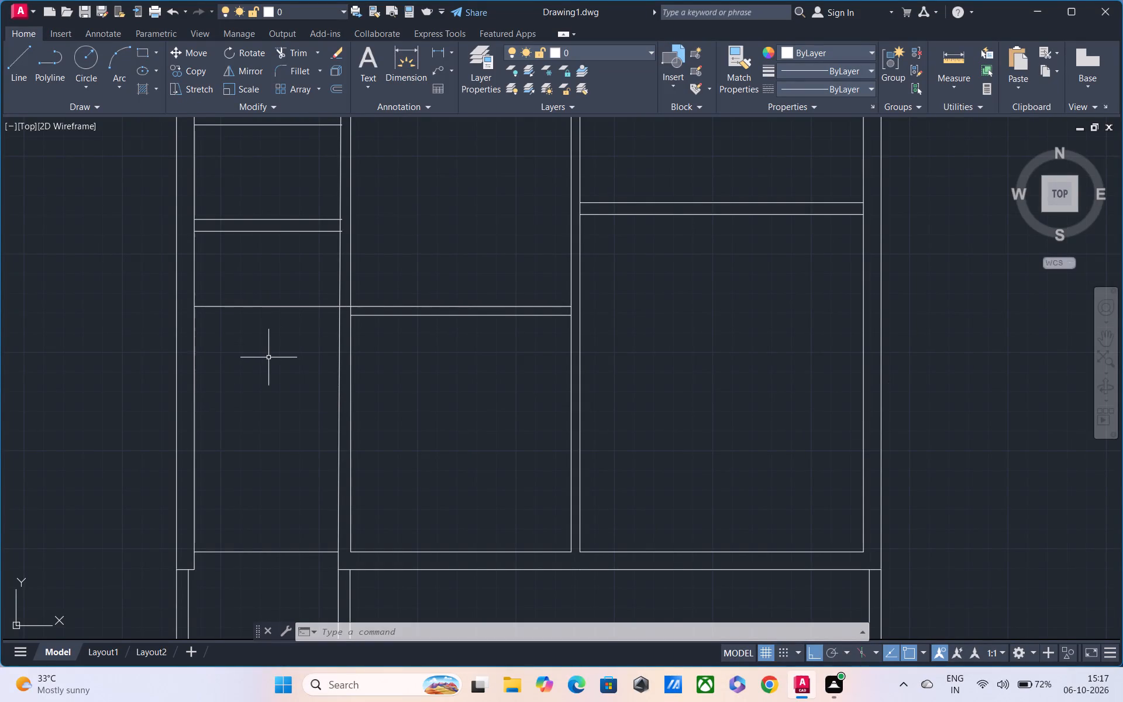
Copy the lower-left room's bottom line up to its top line, then array 9 items of it upward at 14" spacing as stair treads.
key(Escape)
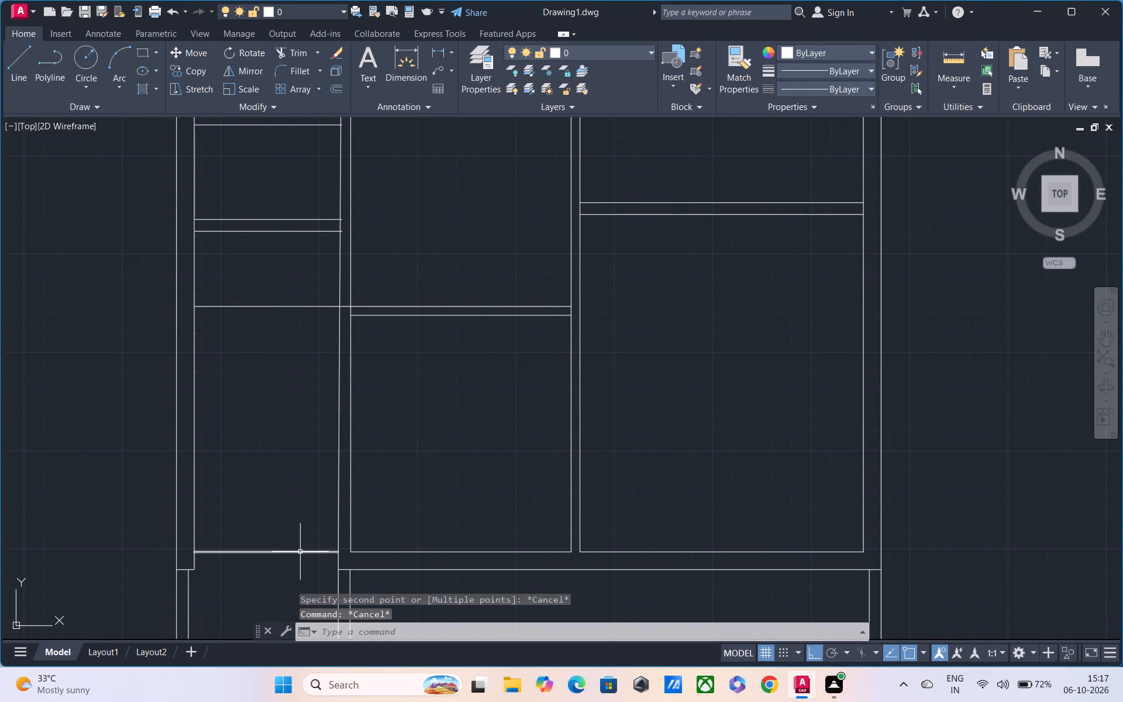
click(300, 553)
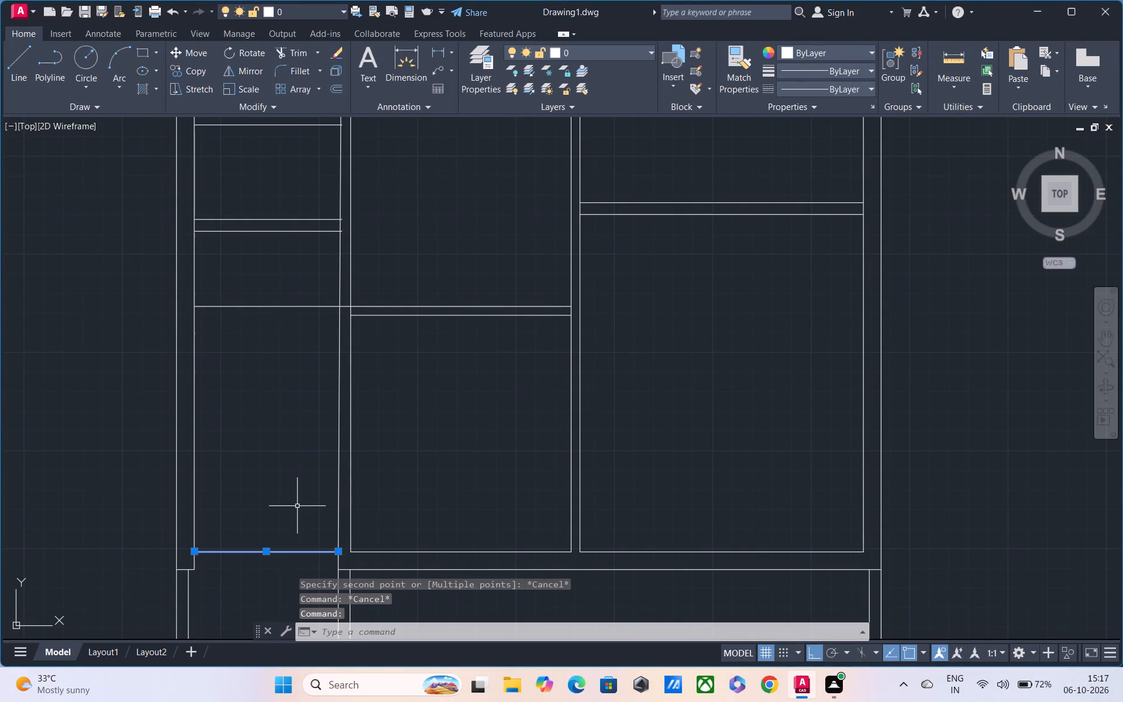
text(co)
key(space)
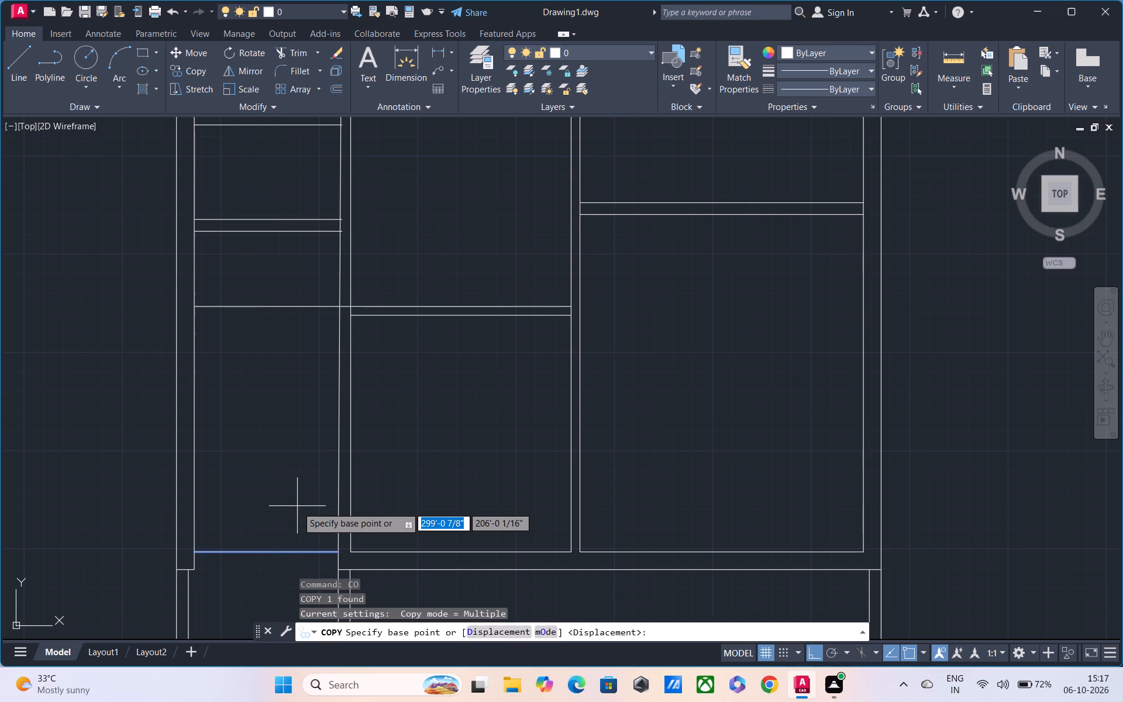
click(337, 552)
click(339, 309)
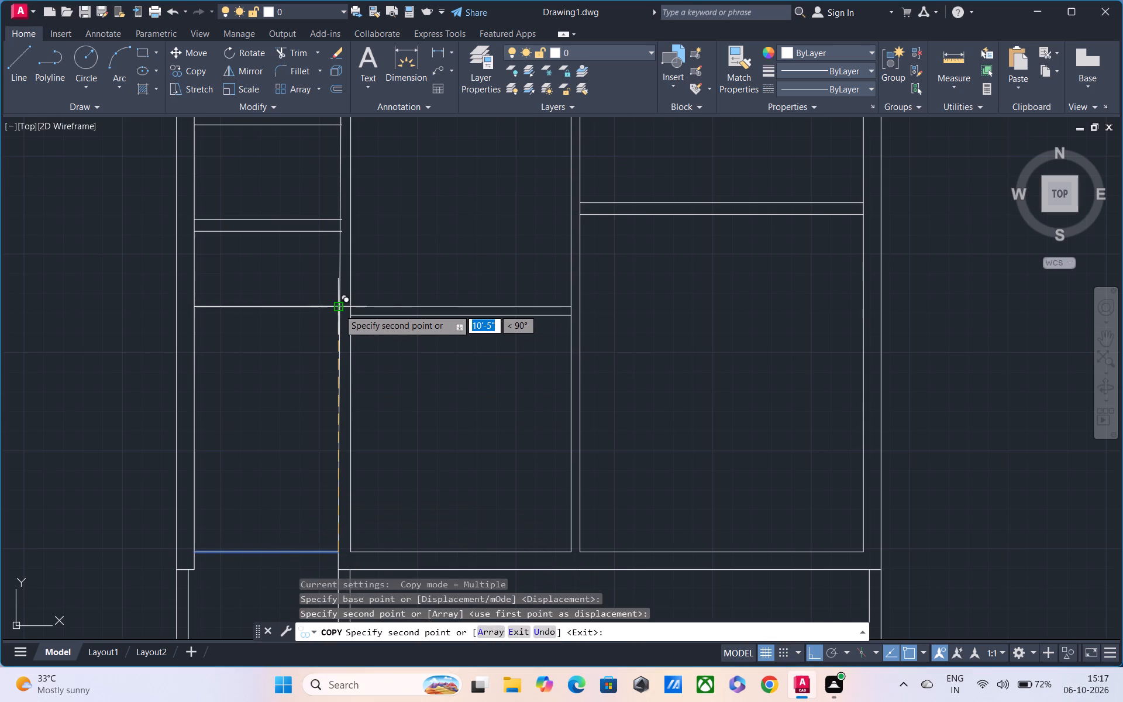
text(a)
key(space)
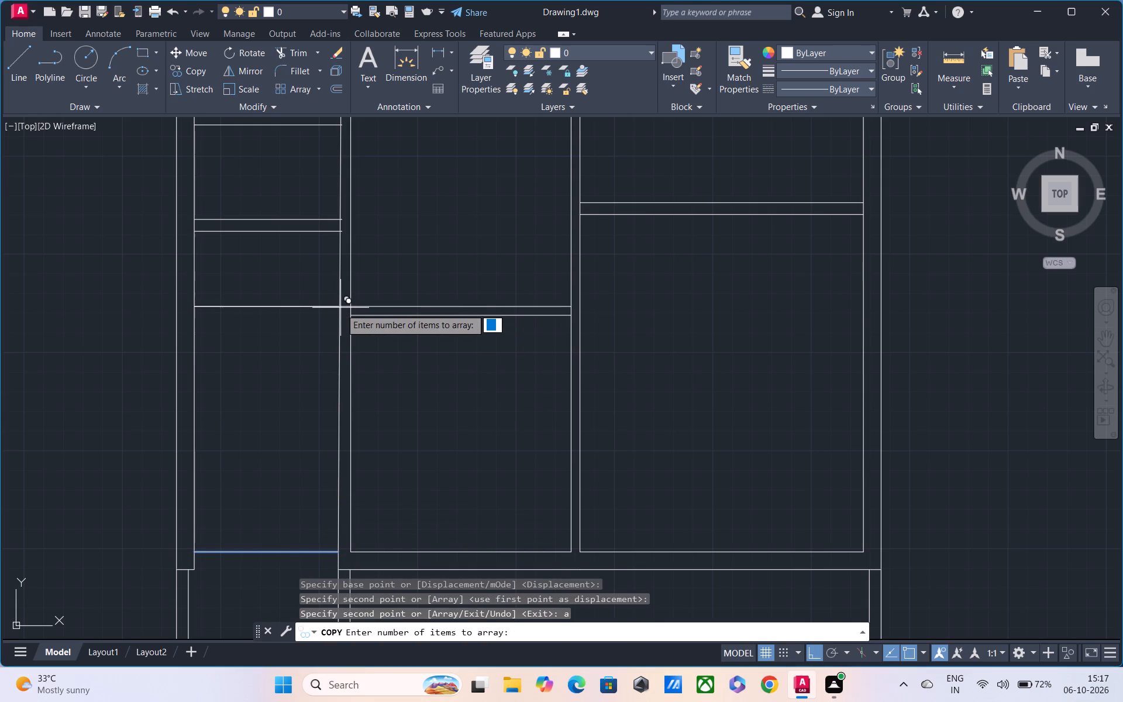
key(9)
key(Return)
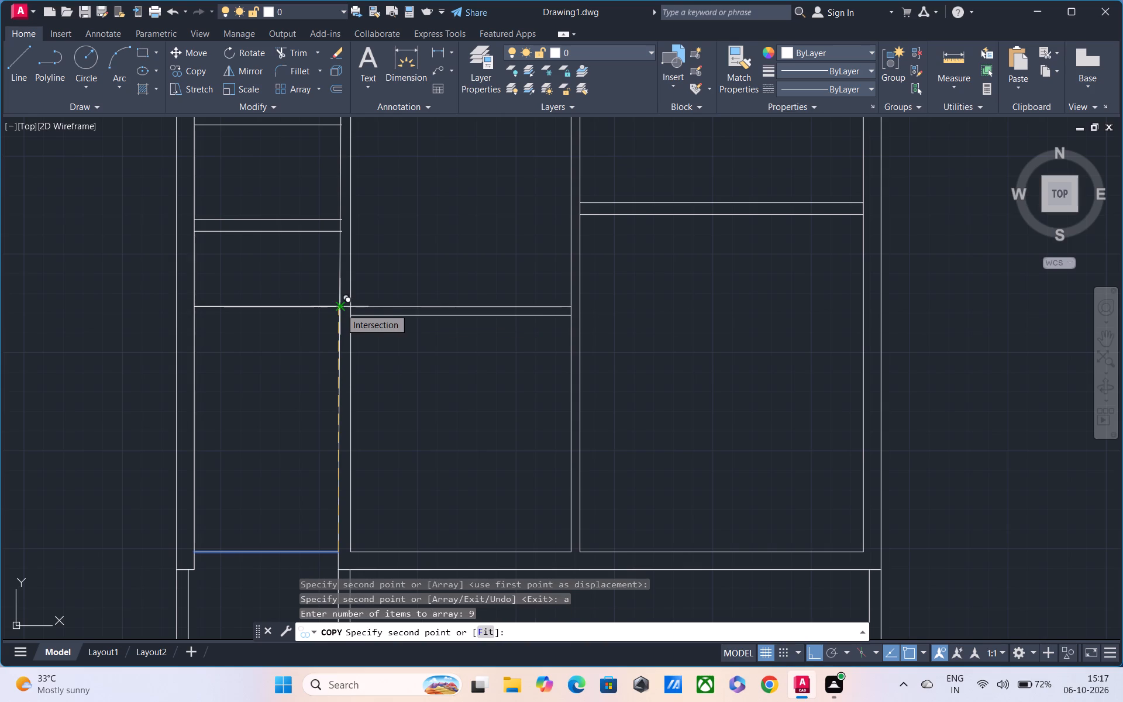
text(14)
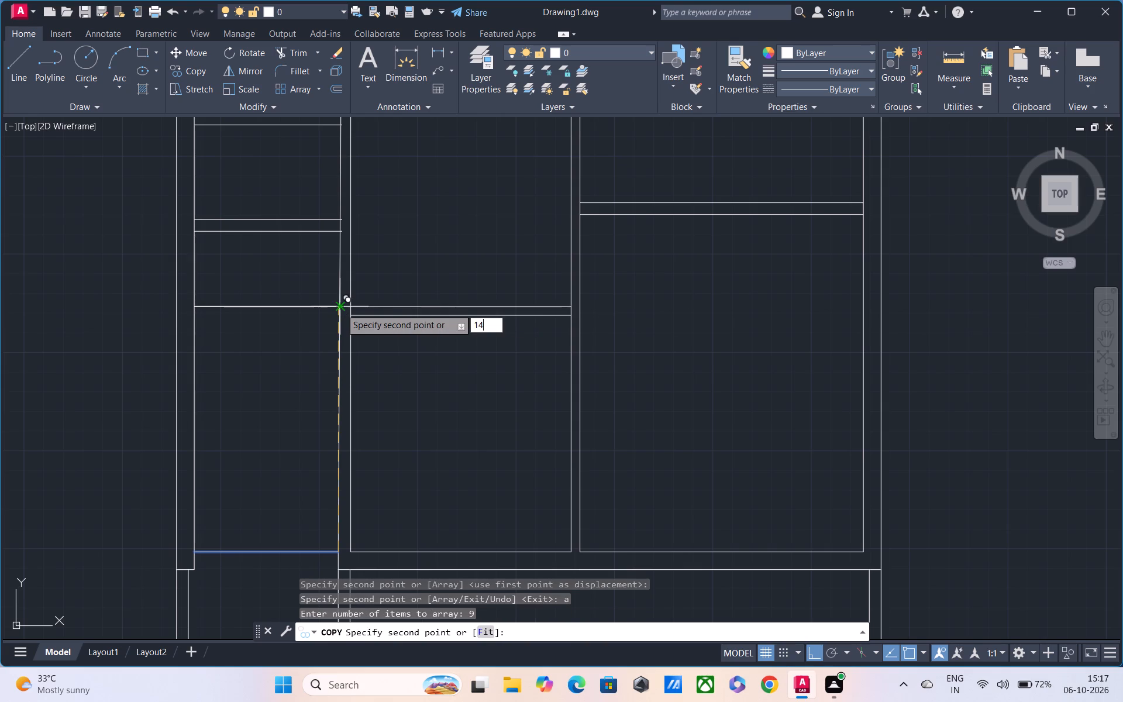
key(shift+quotedbl)
key(Return)
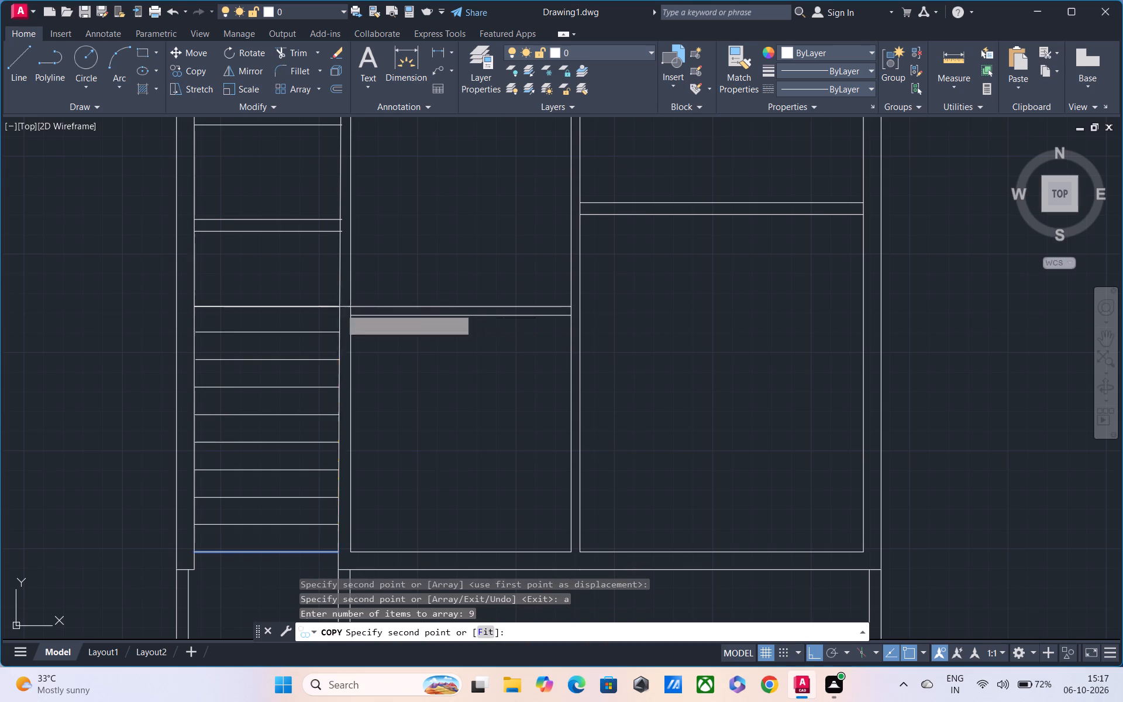
key(Escape)
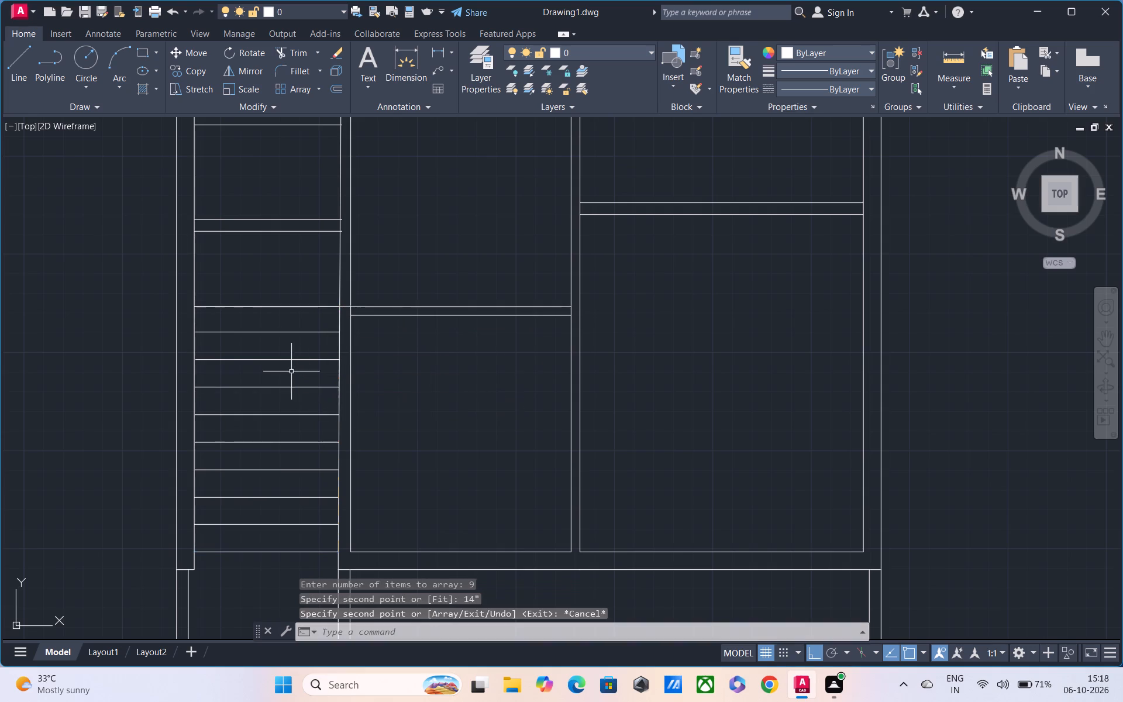
Draw a vertical line dividing the treads, from the bottom line's midpoint up to the stair's top line.
middle_drag(279, 399, 326, 401)
text(l)
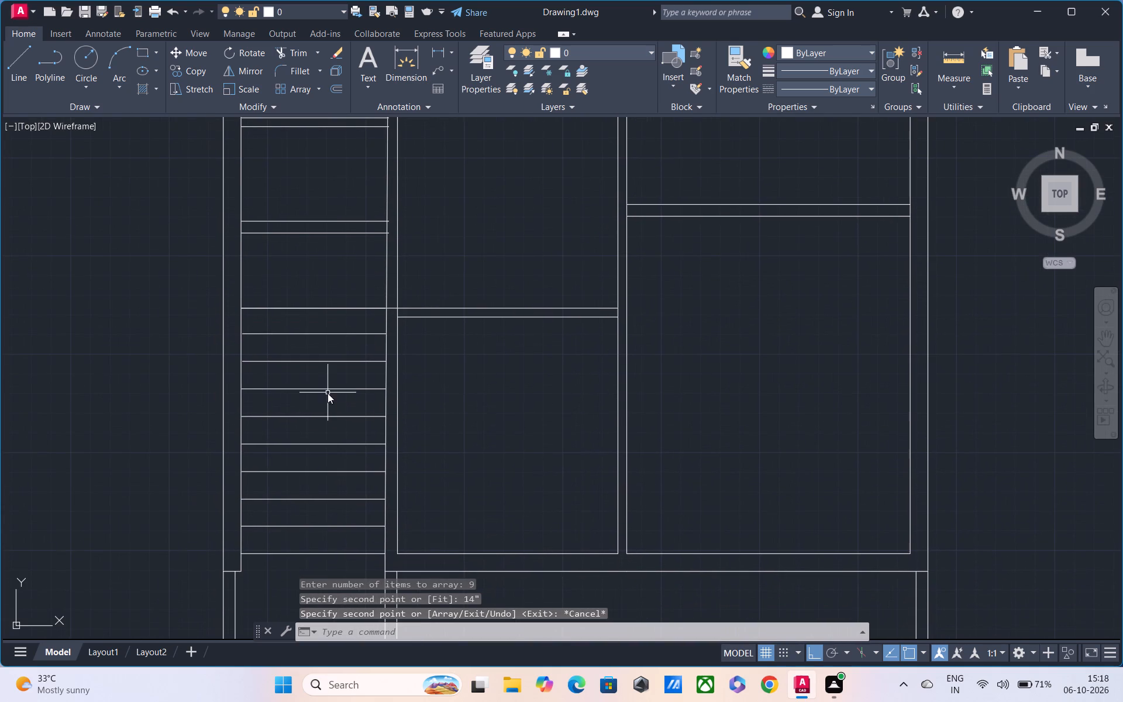
key(space)
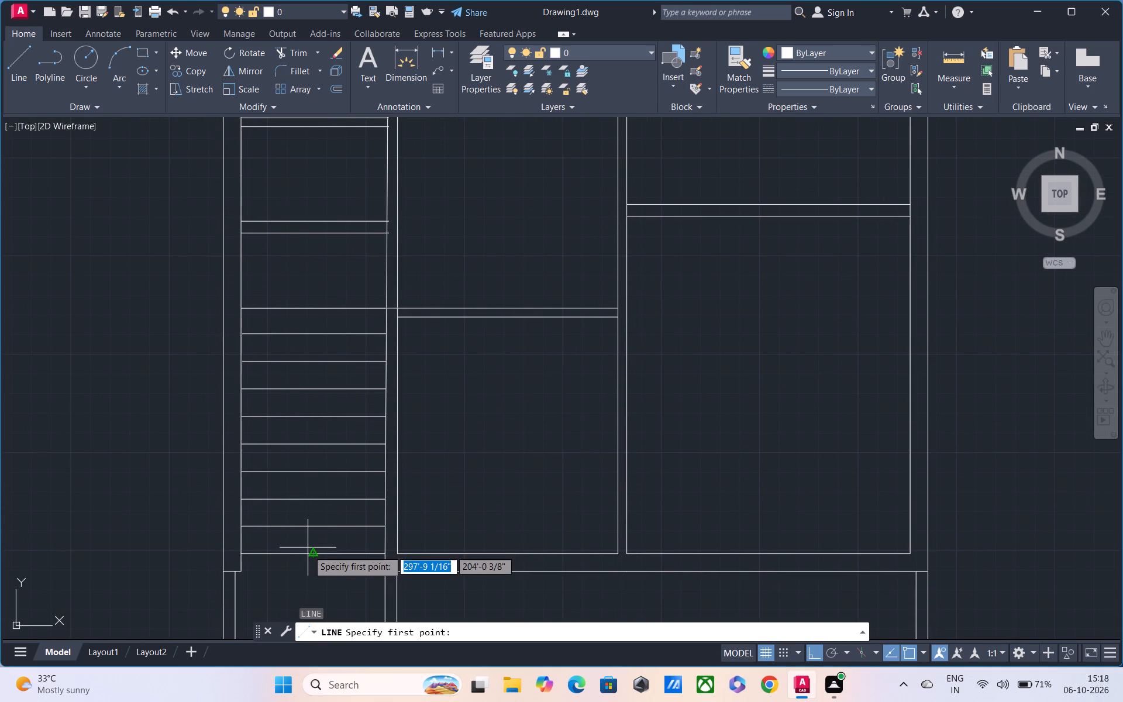
click(313, 553)
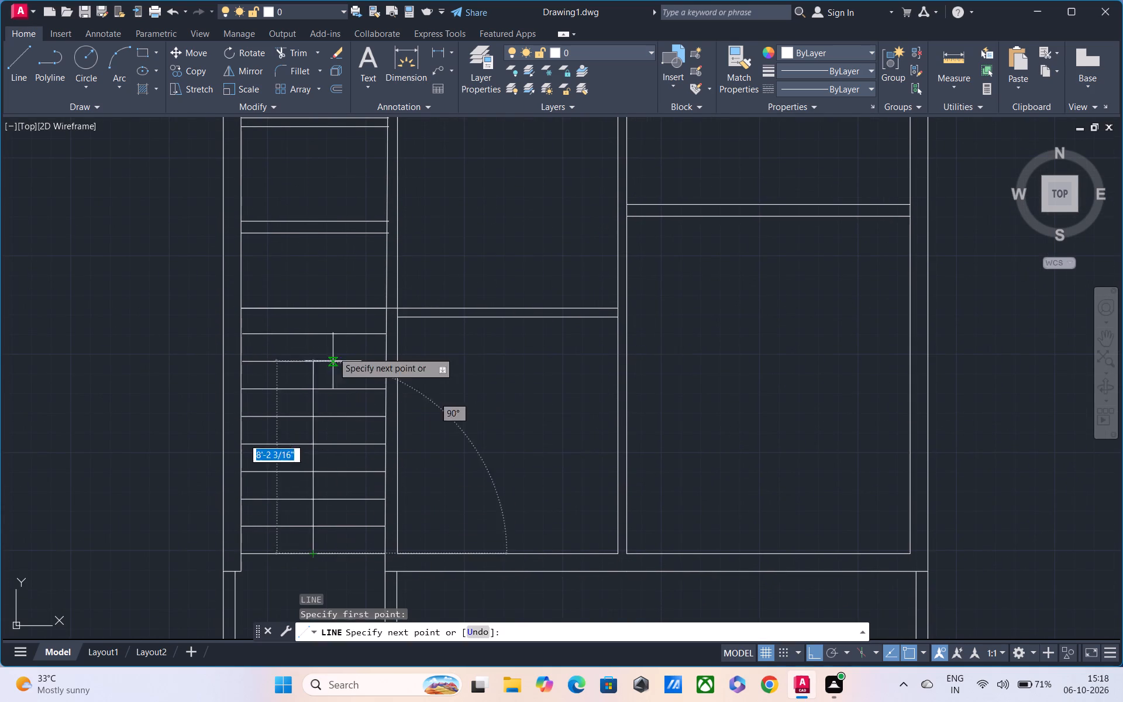
click(313, 305)
key(Escape)
Draw a U-shaped stair direction line: about 14' down through the right flight, about 2'-6" left, and about 8'-9" up the left flight.
middle_drag(332, 470, 360, 438)
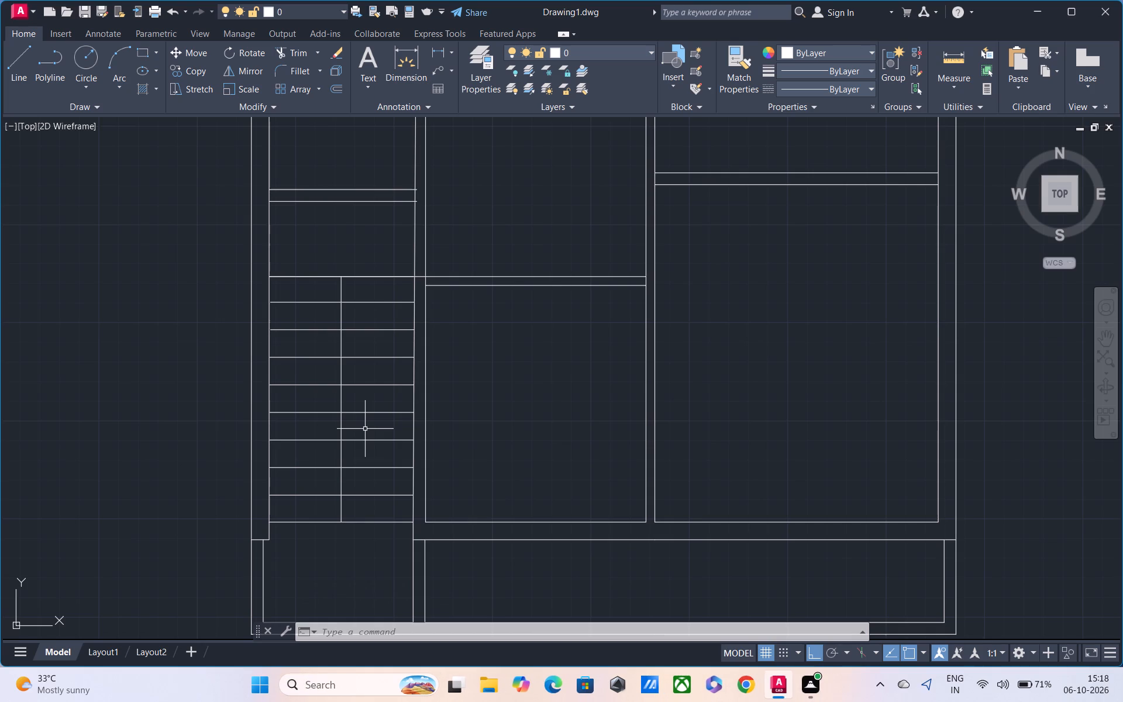
text(l)
key(space)
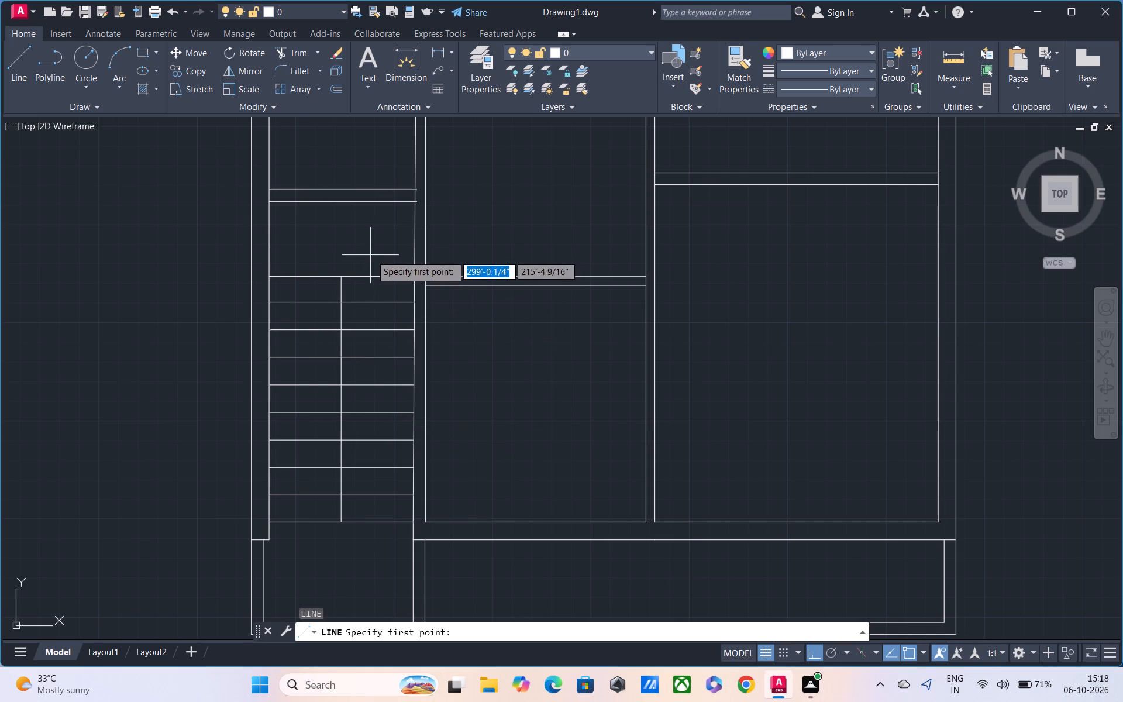
click(374, 252)
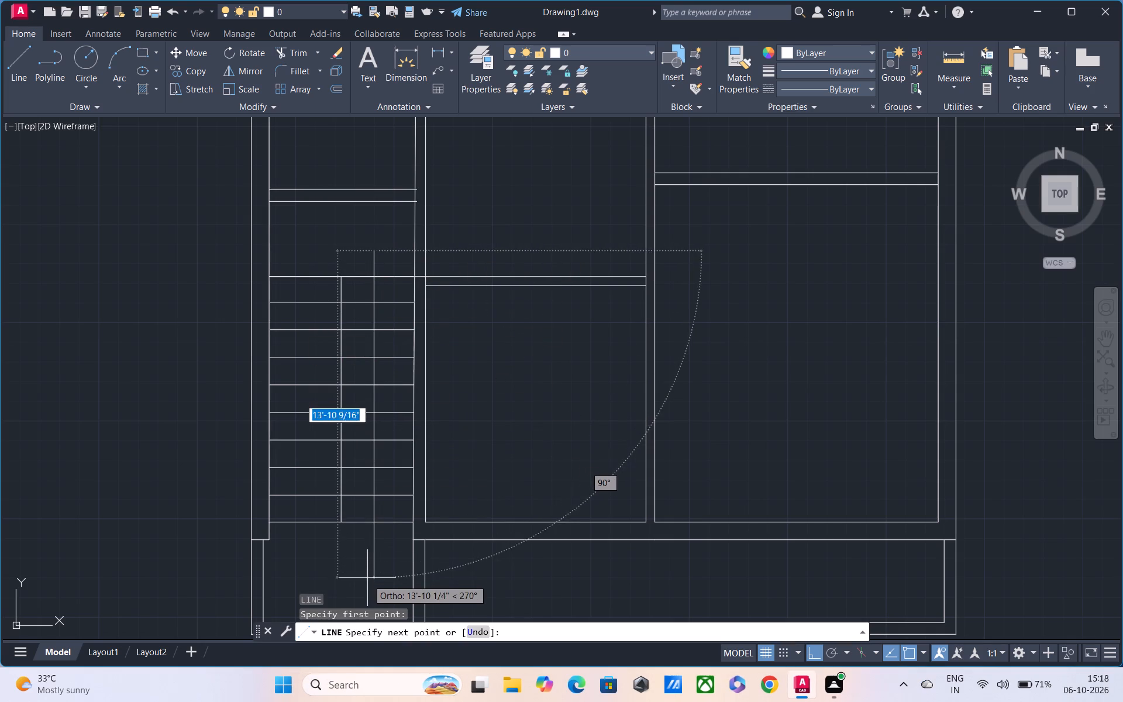
click(367, 581)
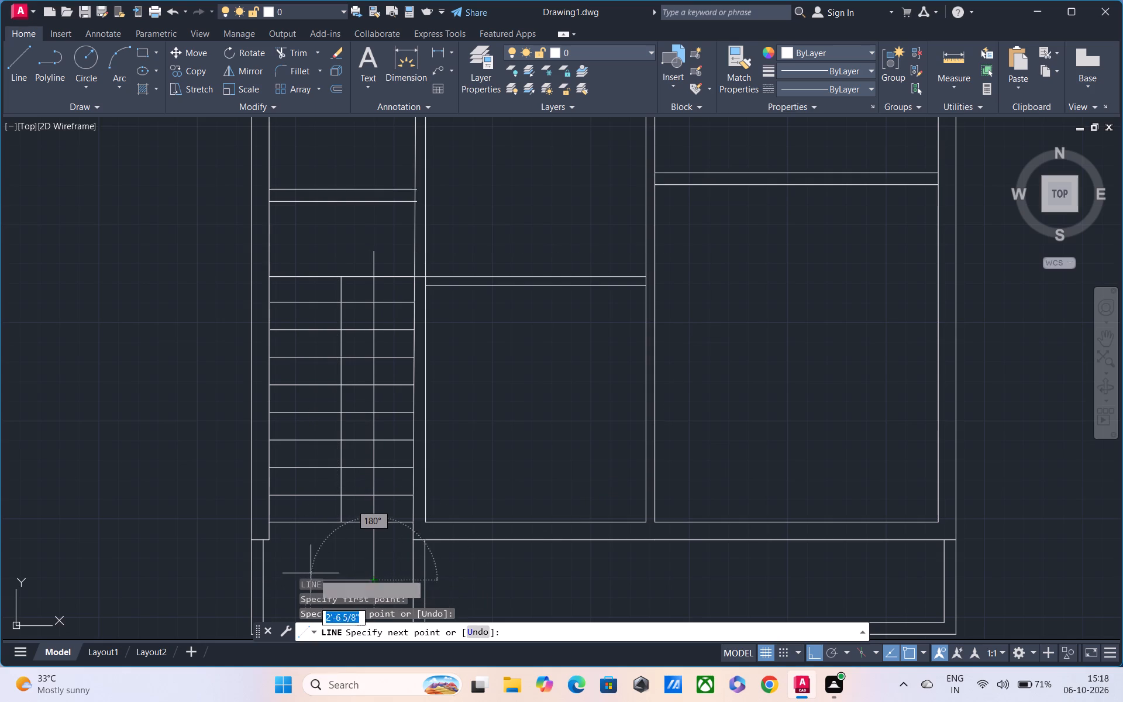
click(312, 573)
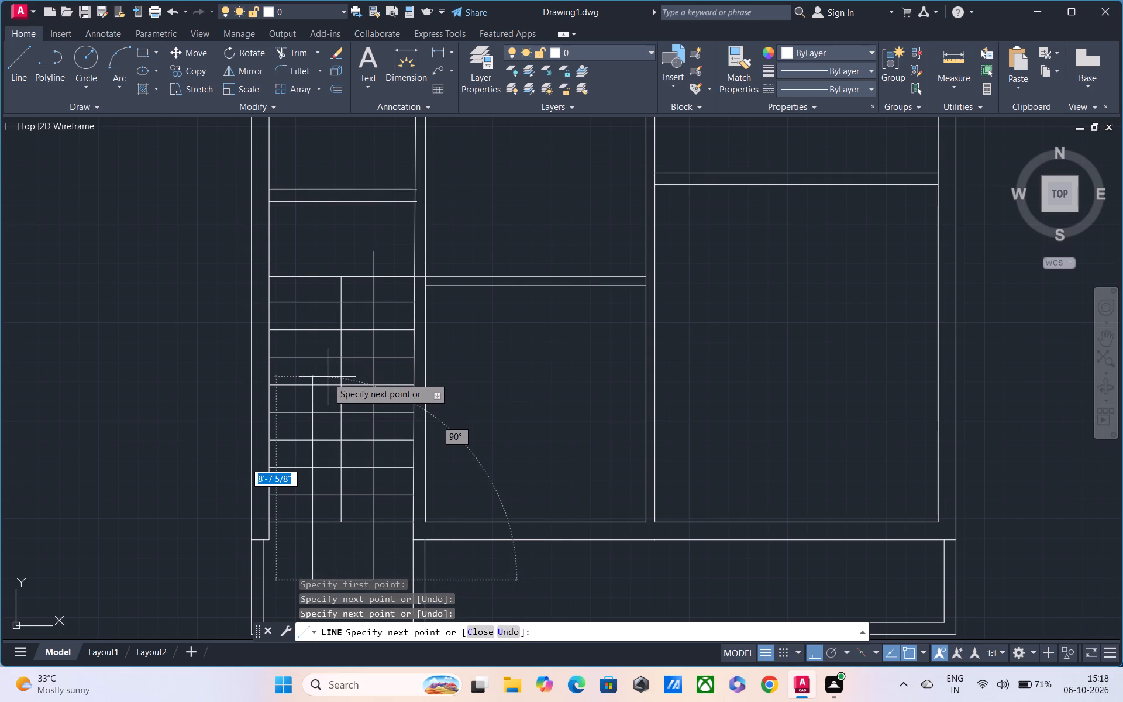
click(328, 374)
key(Escape)
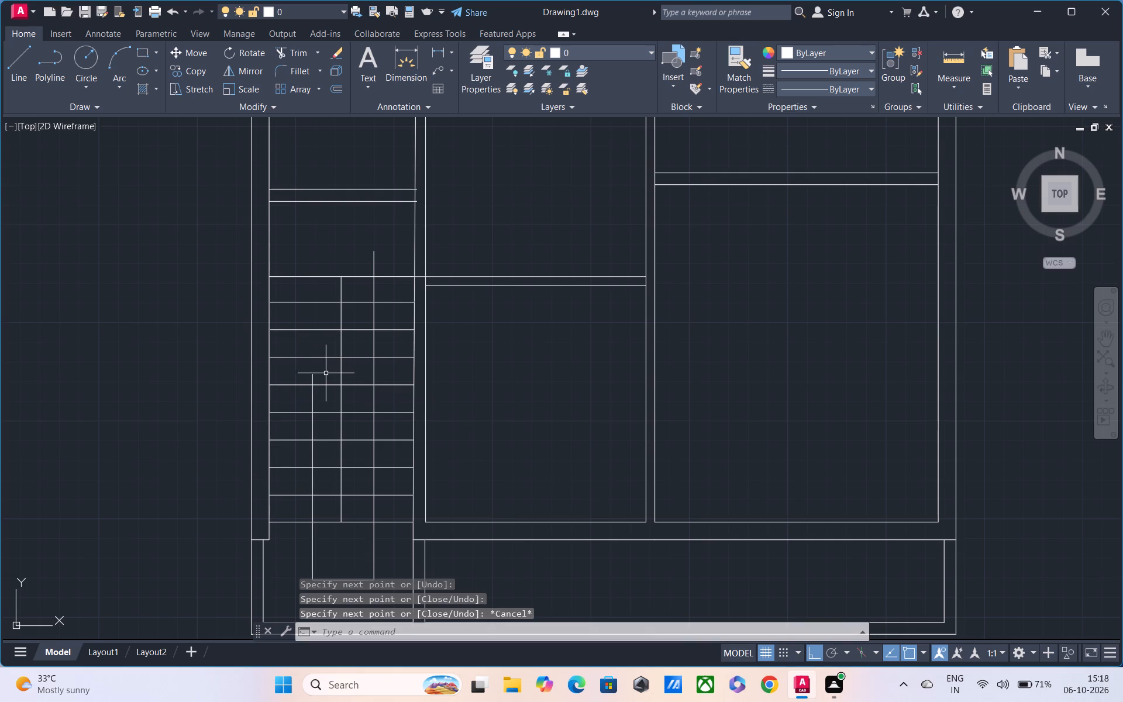
With polar tracking on instead of ortho, draw a closed triangular arrowhead at the upper end of the left flight's direction line.
click(825, 650)
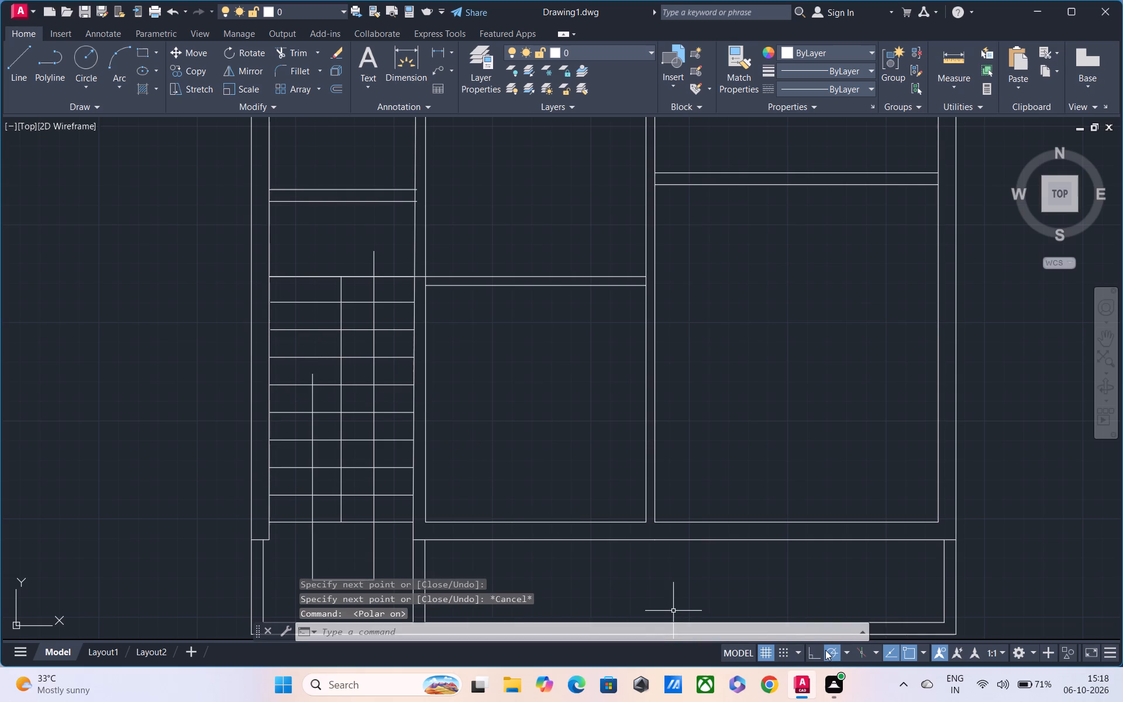
key(l)
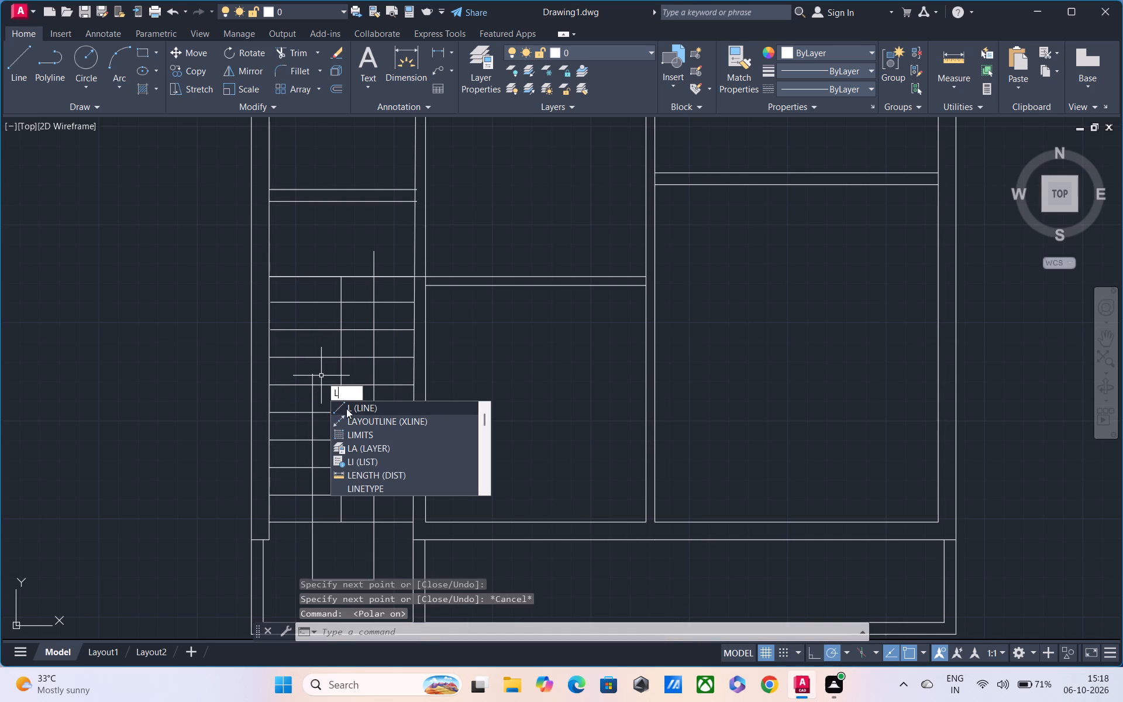
click(347, 408)
click(310, 377)
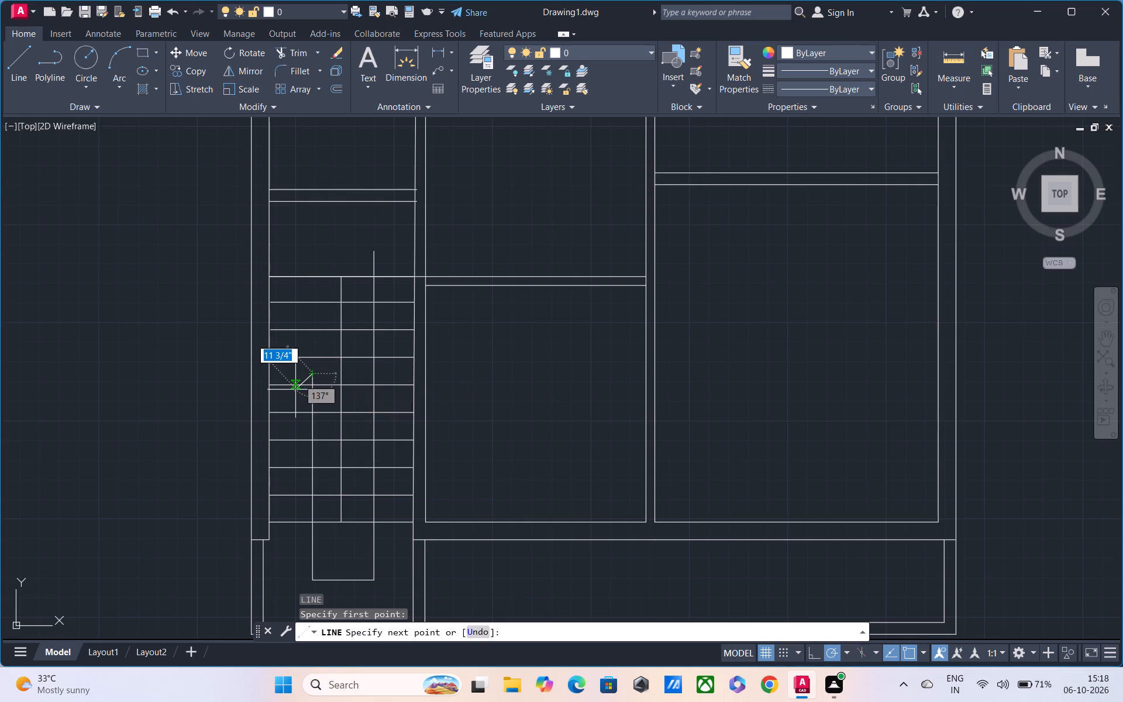
click(297, 397)
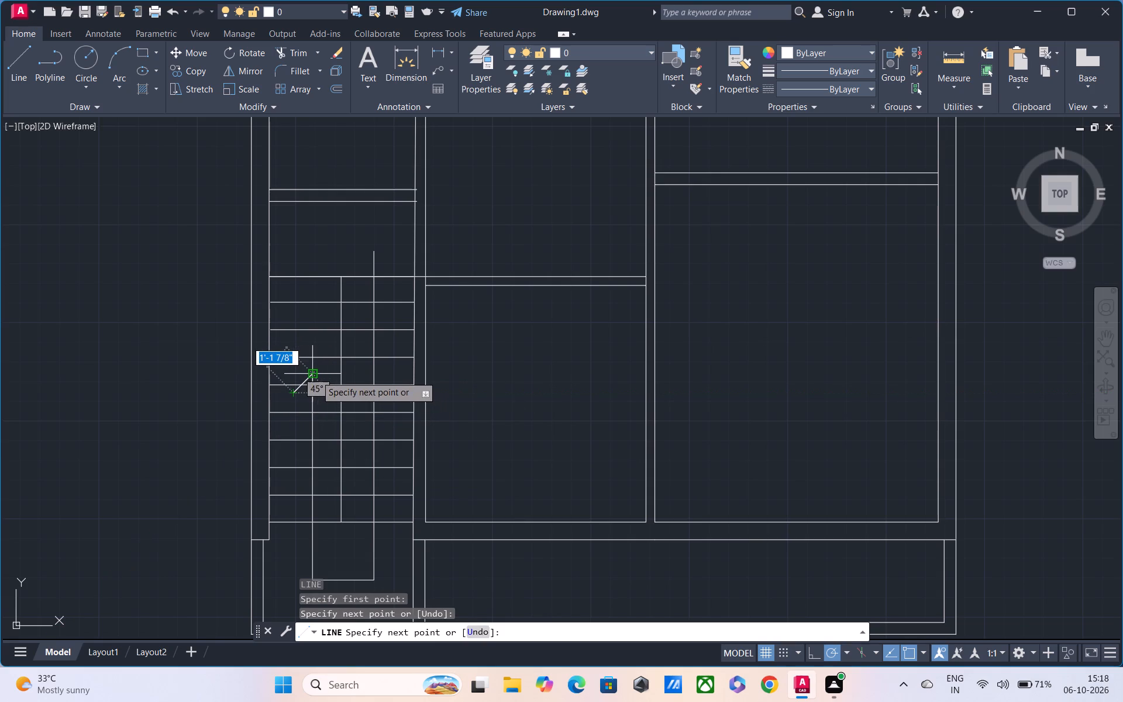
click(328, 395)
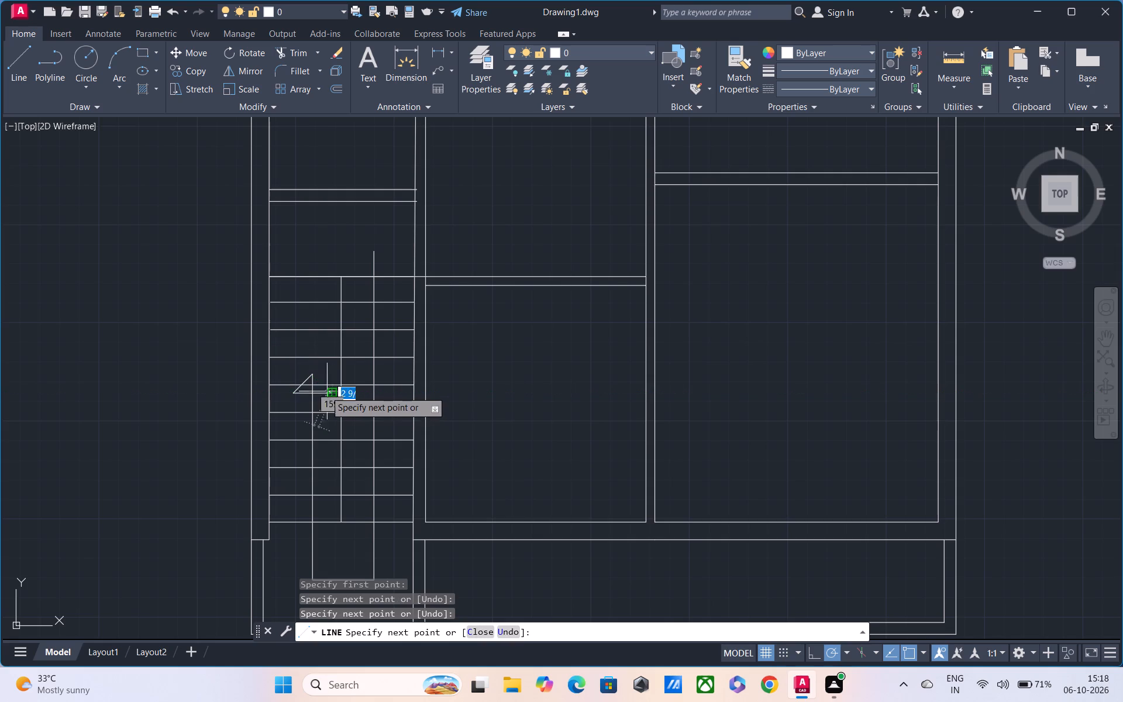
click(315, 378)
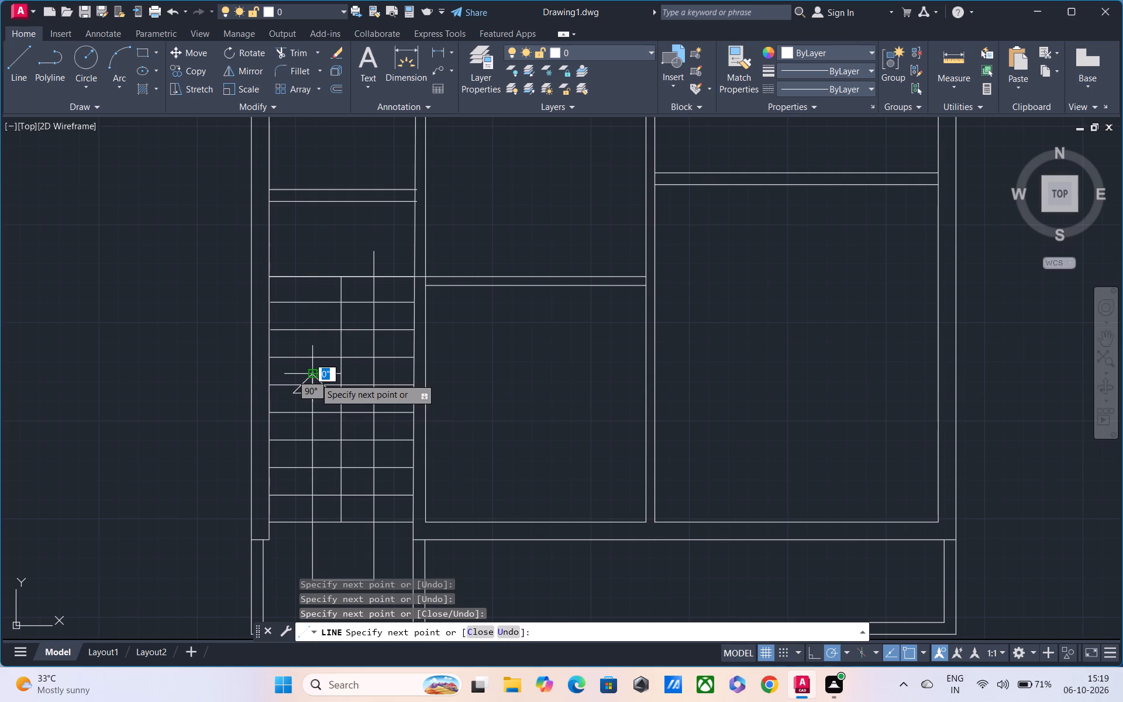
key(Escape)
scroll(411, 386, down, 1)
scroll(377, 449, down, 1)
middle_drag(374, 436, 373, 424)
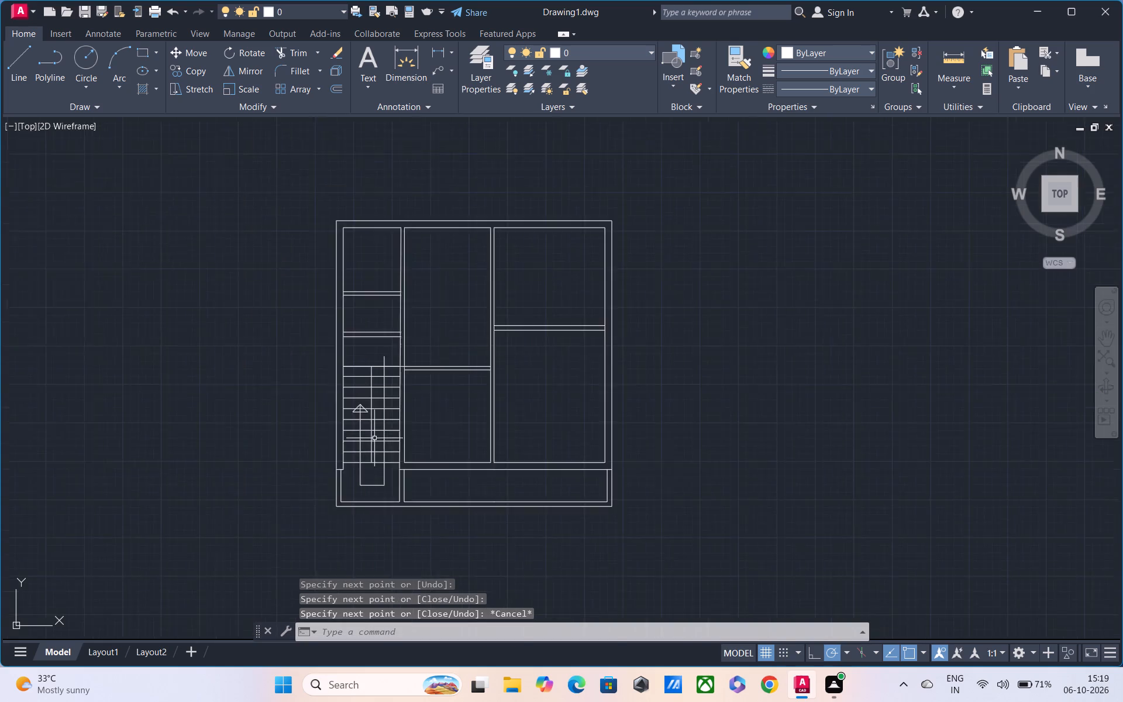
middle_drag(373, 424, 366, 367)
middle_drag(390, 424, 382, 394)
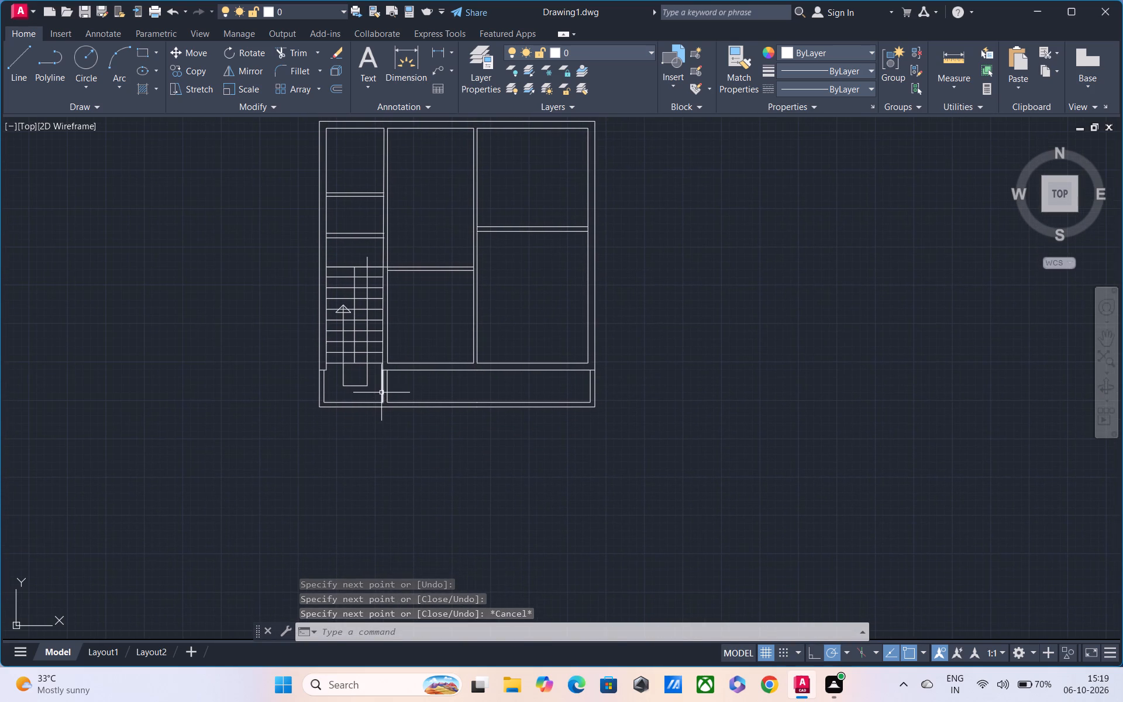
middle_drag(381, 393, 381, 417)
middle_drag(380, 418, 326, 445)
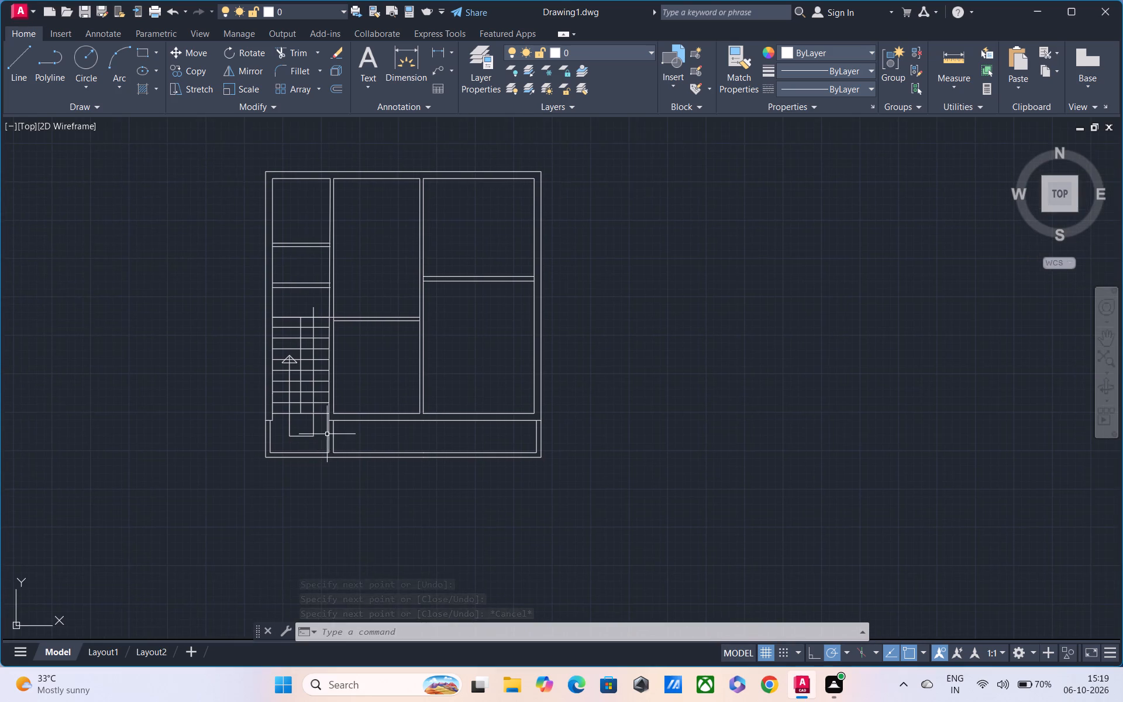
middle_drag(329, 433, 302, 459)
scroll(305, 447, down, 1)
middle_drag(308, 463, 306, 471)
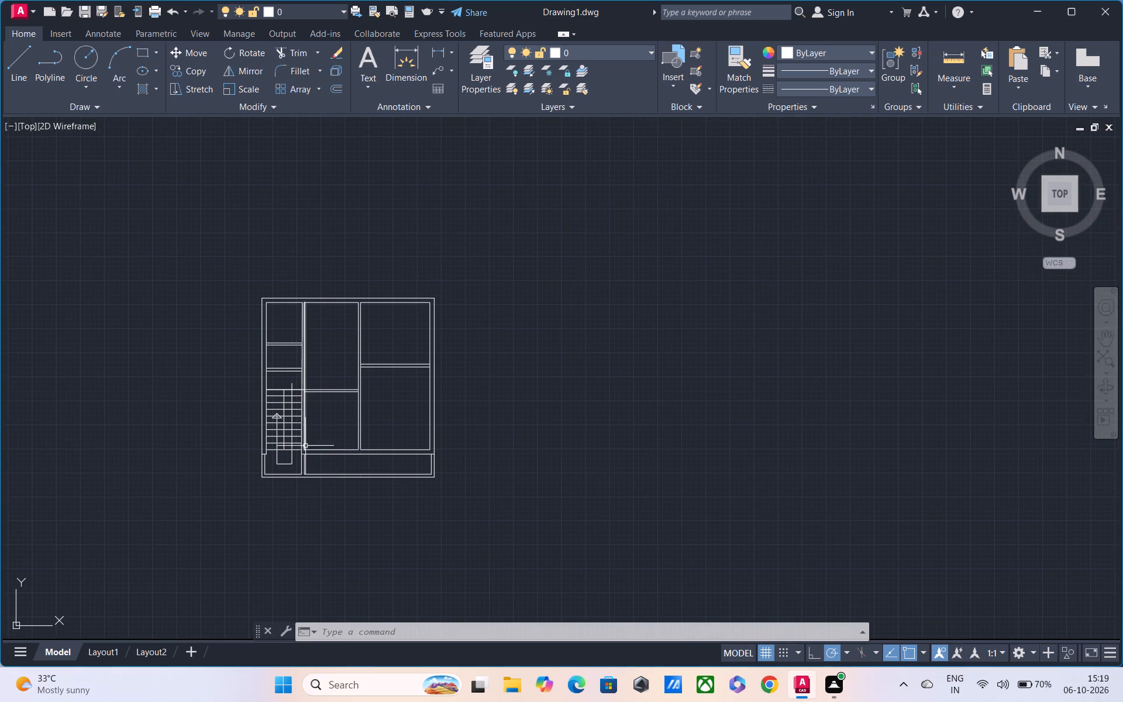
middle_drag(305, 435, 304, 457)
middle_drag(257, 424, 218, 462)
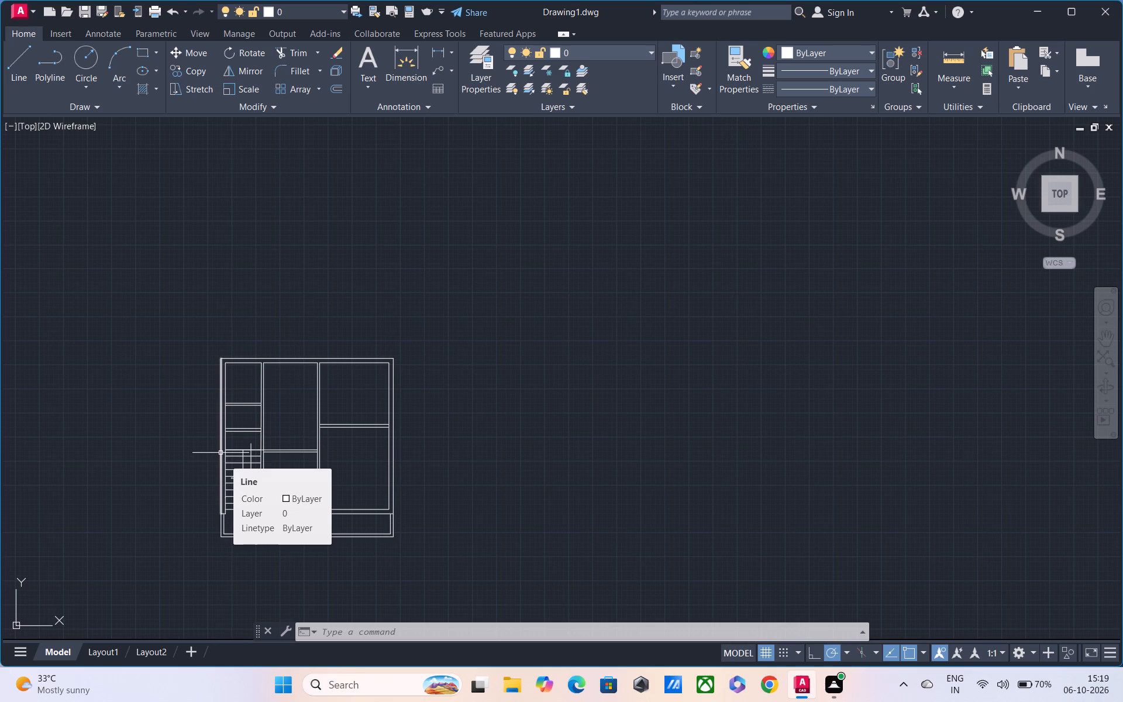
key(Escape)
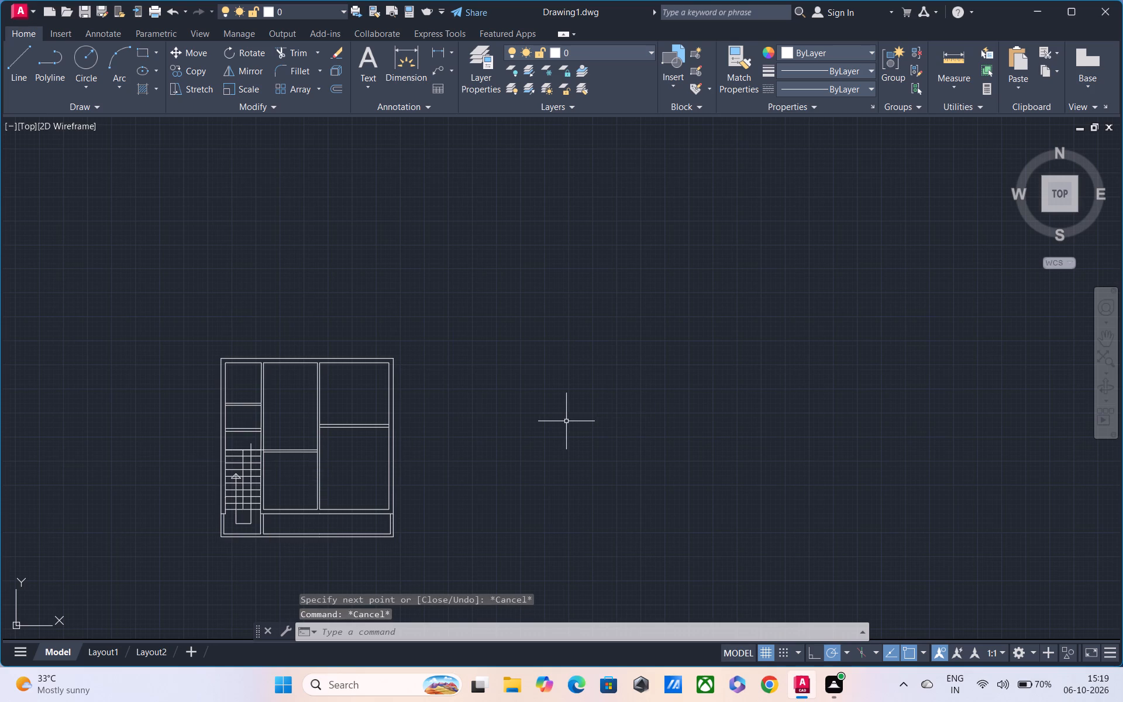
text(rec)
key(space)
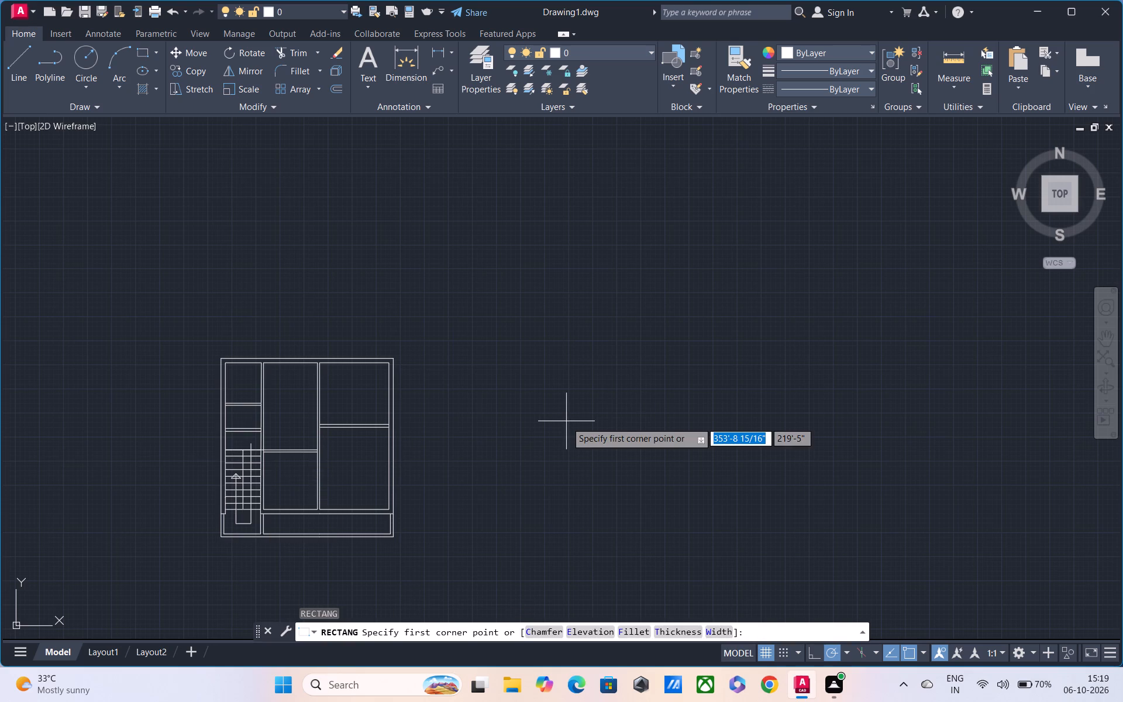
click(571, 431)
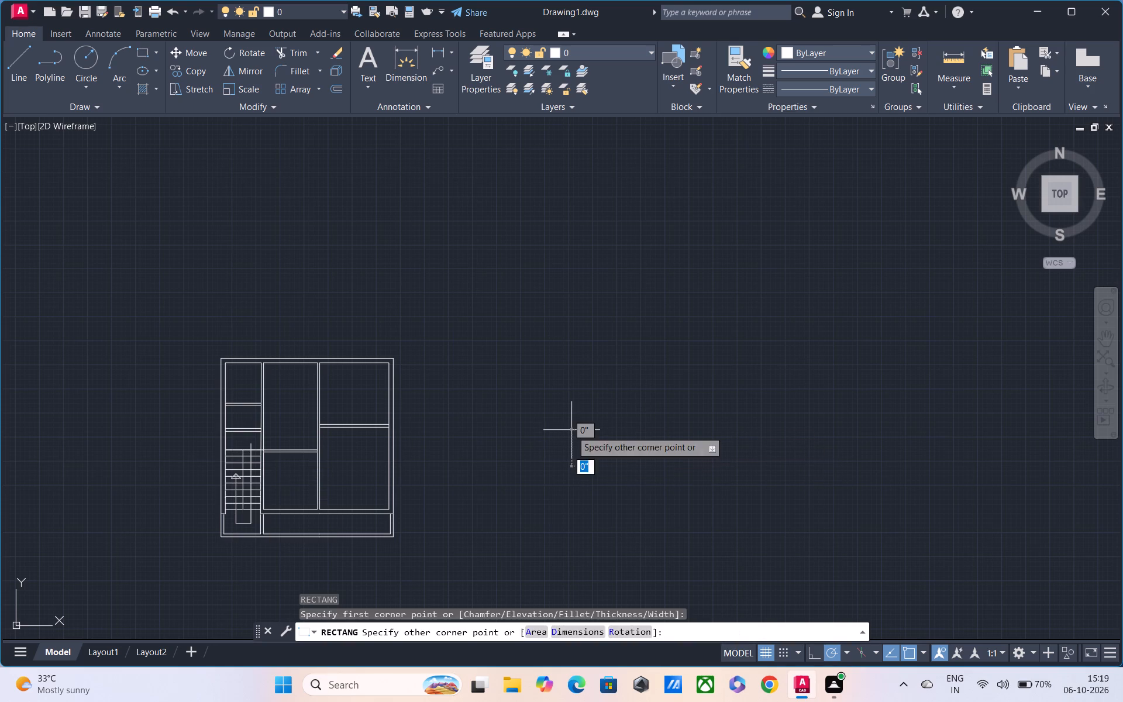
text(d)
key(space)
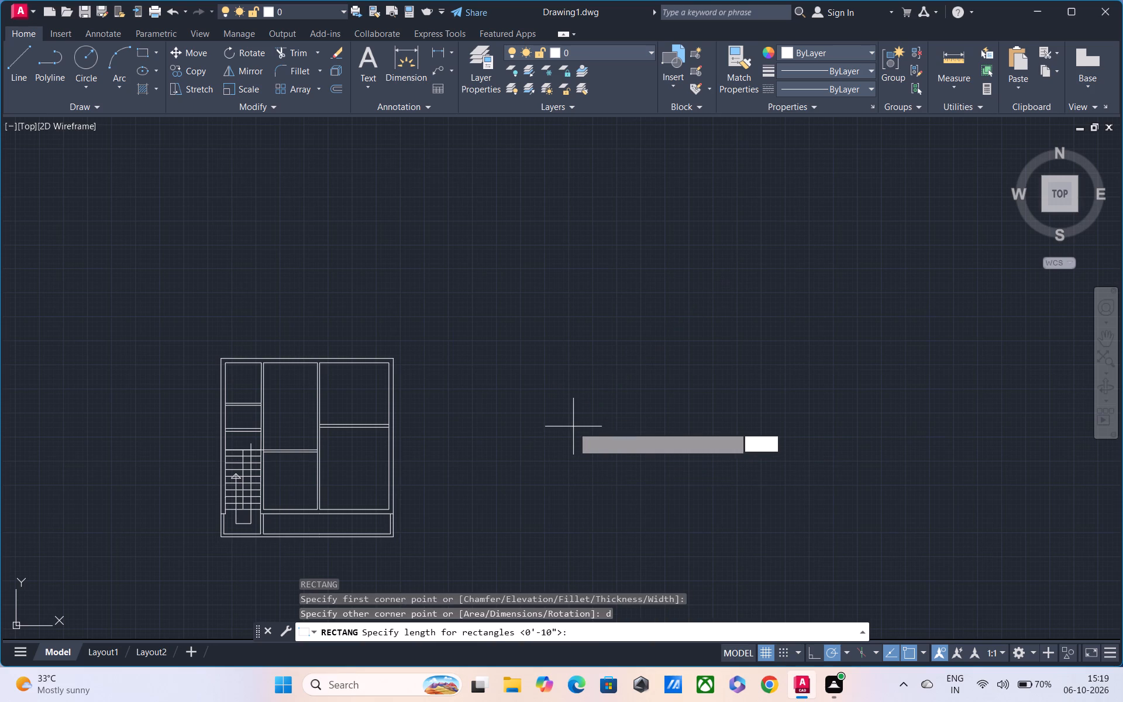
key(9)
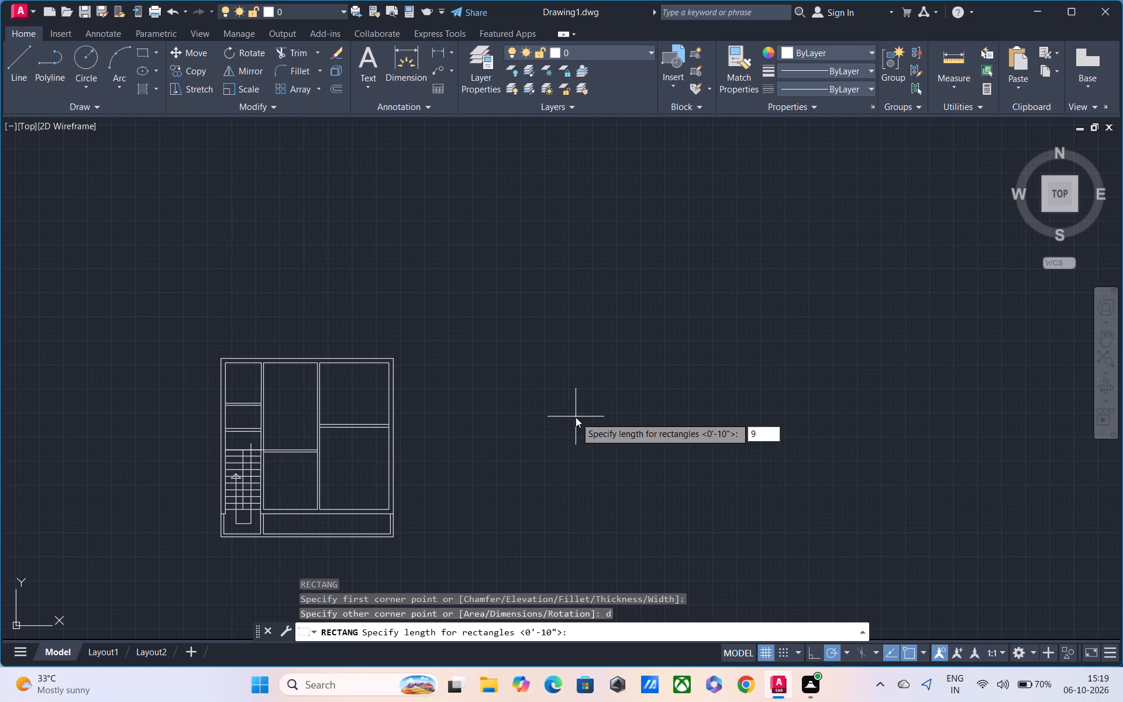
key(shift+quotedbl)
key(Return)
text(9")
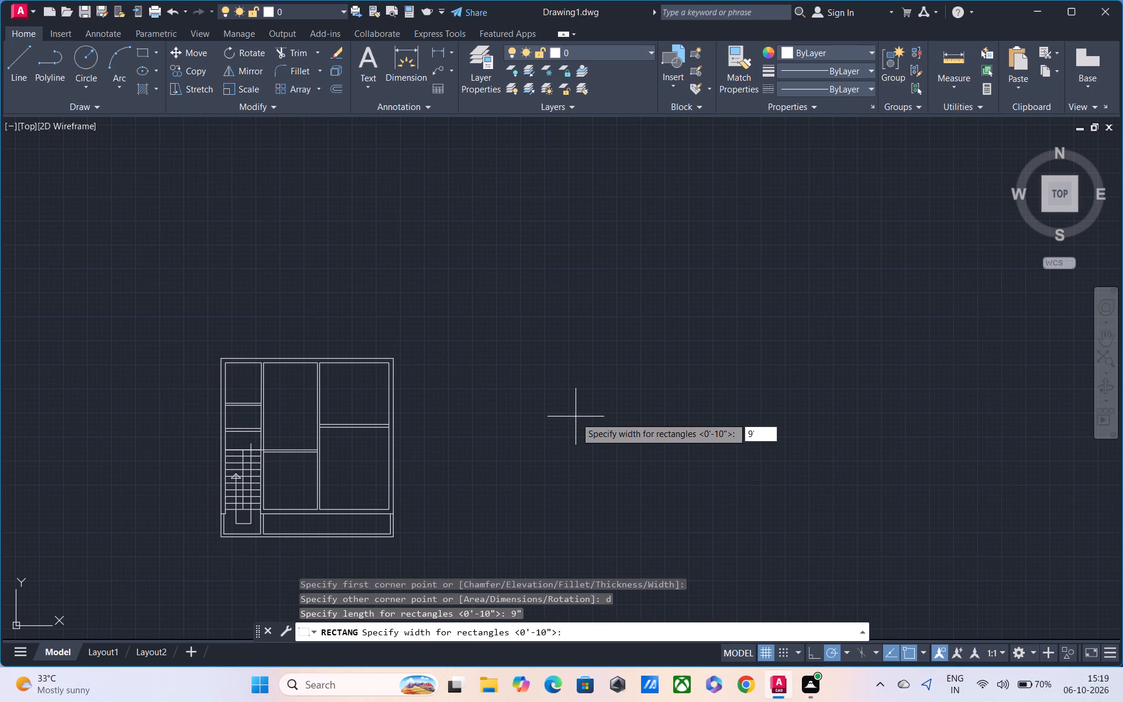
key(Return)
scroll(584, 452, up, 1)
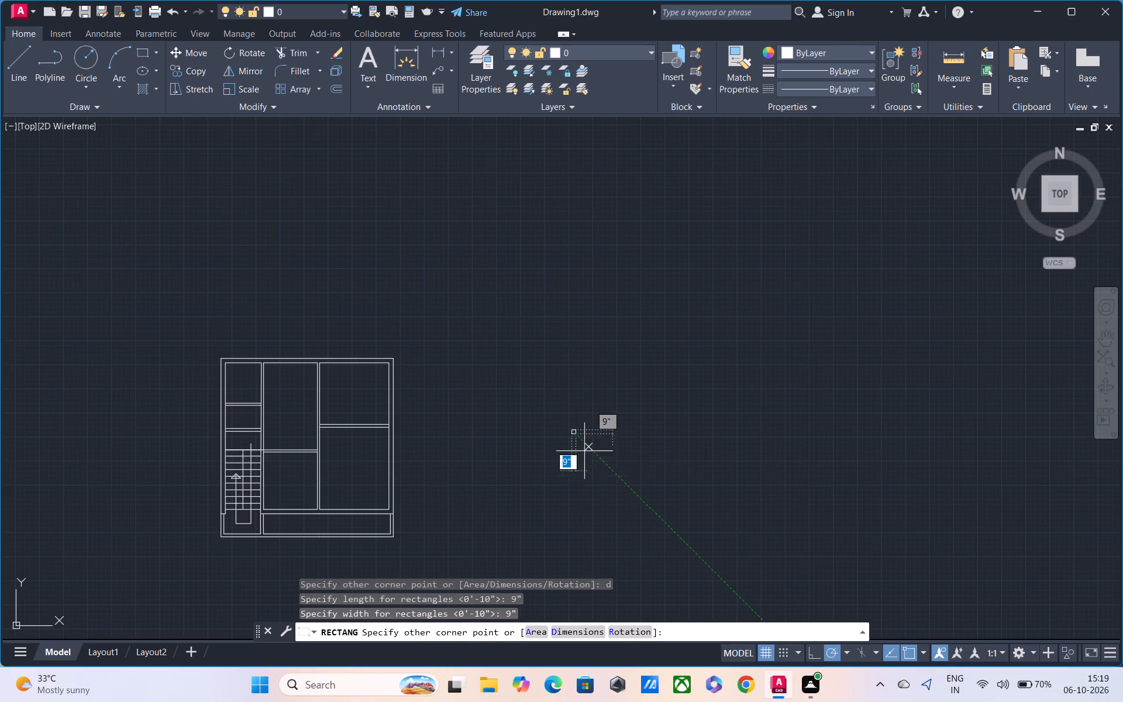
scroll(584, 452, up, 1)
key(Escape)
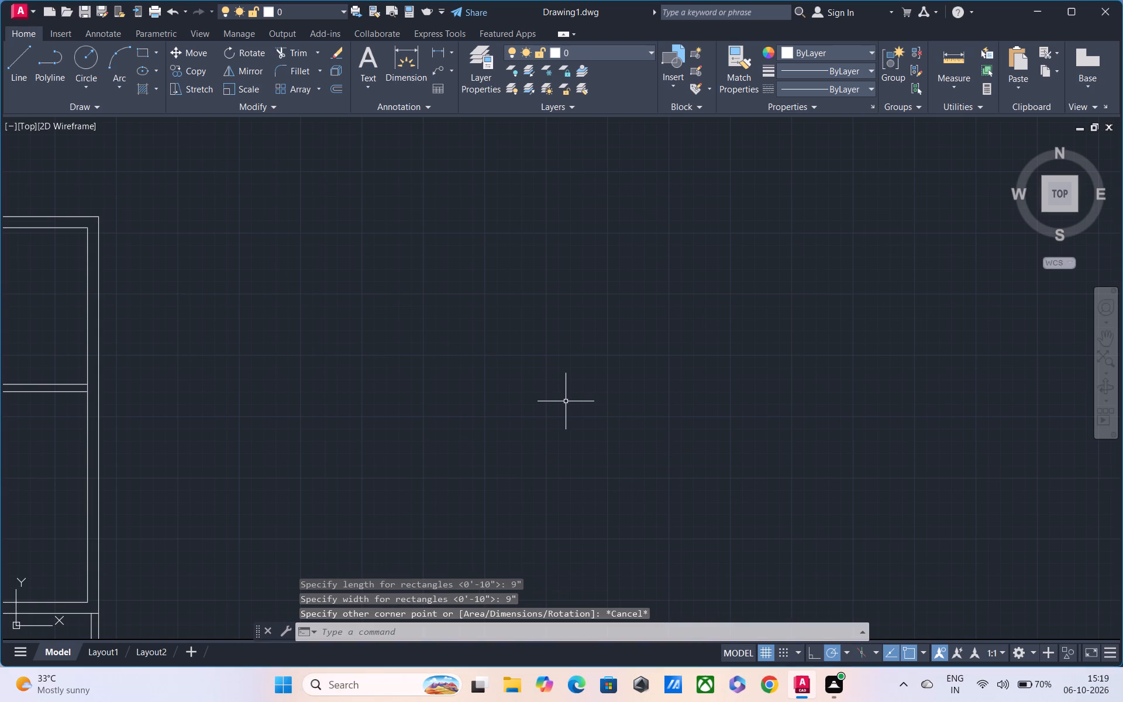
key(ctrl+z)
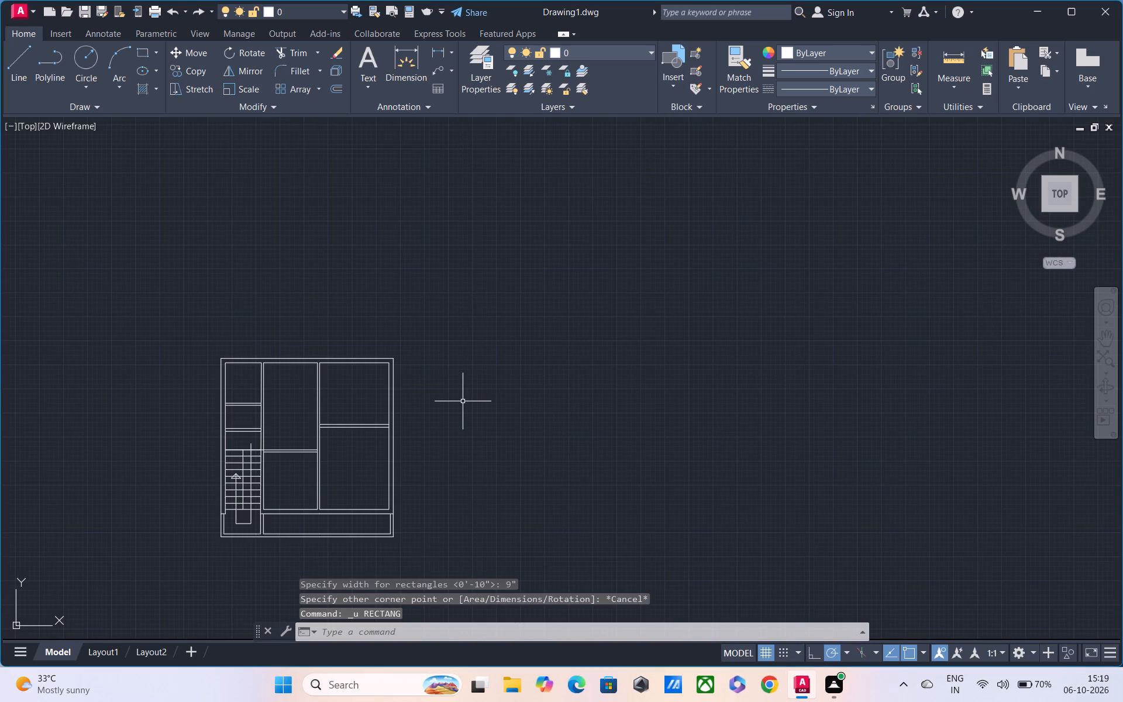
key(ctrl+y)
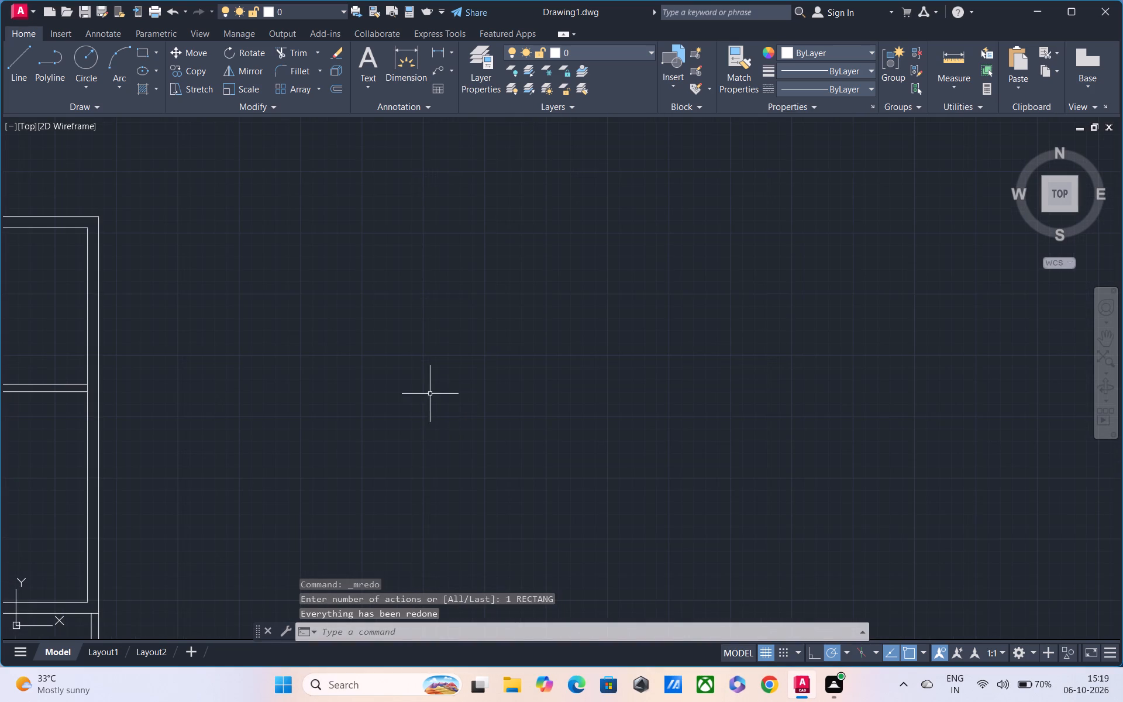
Draw a 9" by 9" rectangle by its dimensions in the empty area to the right of the floor plan.
scroll(437, 398, down, 2)
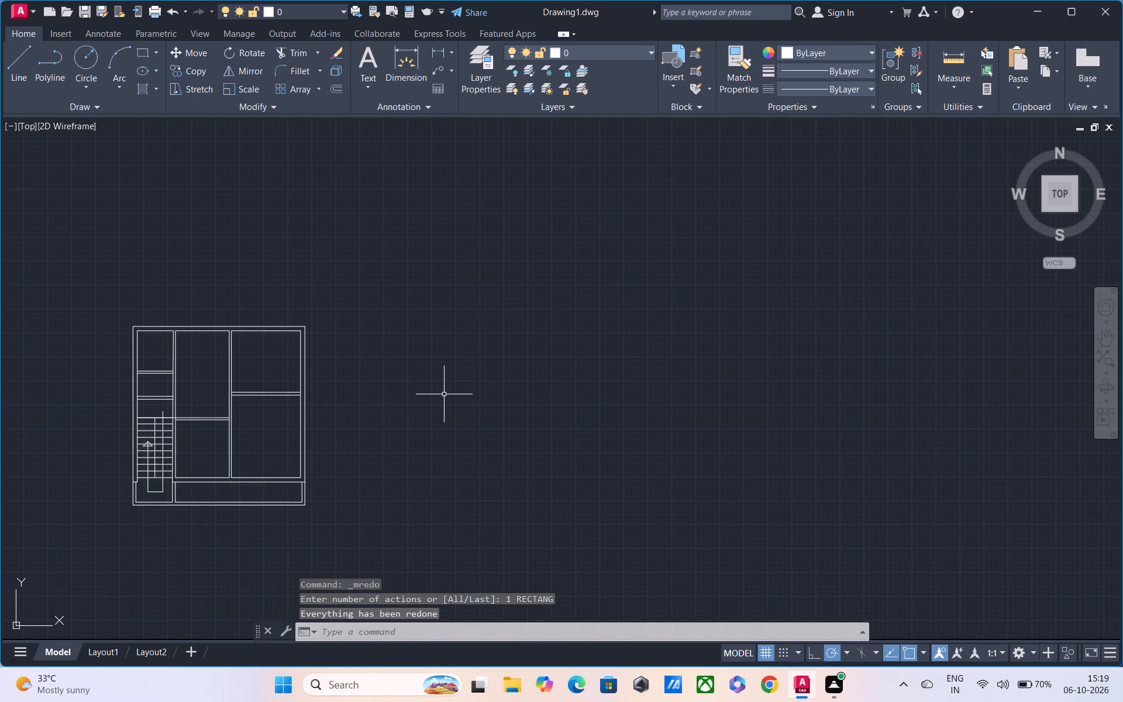
text(rec)
key(space)
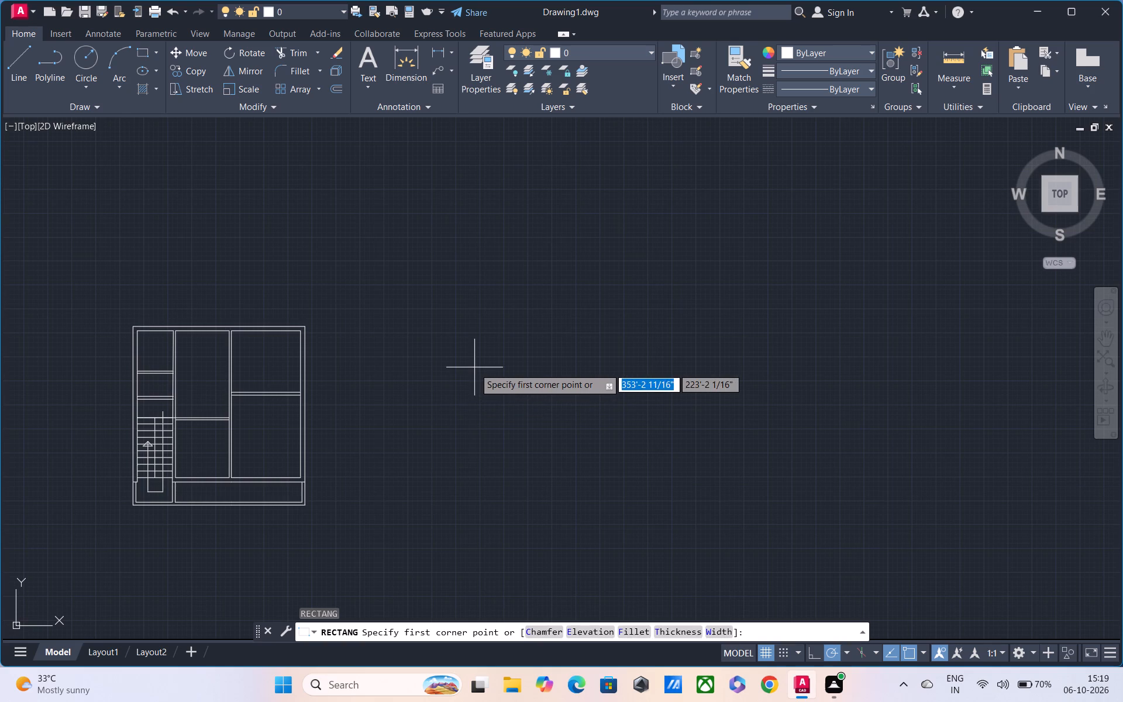
click(474, 368)
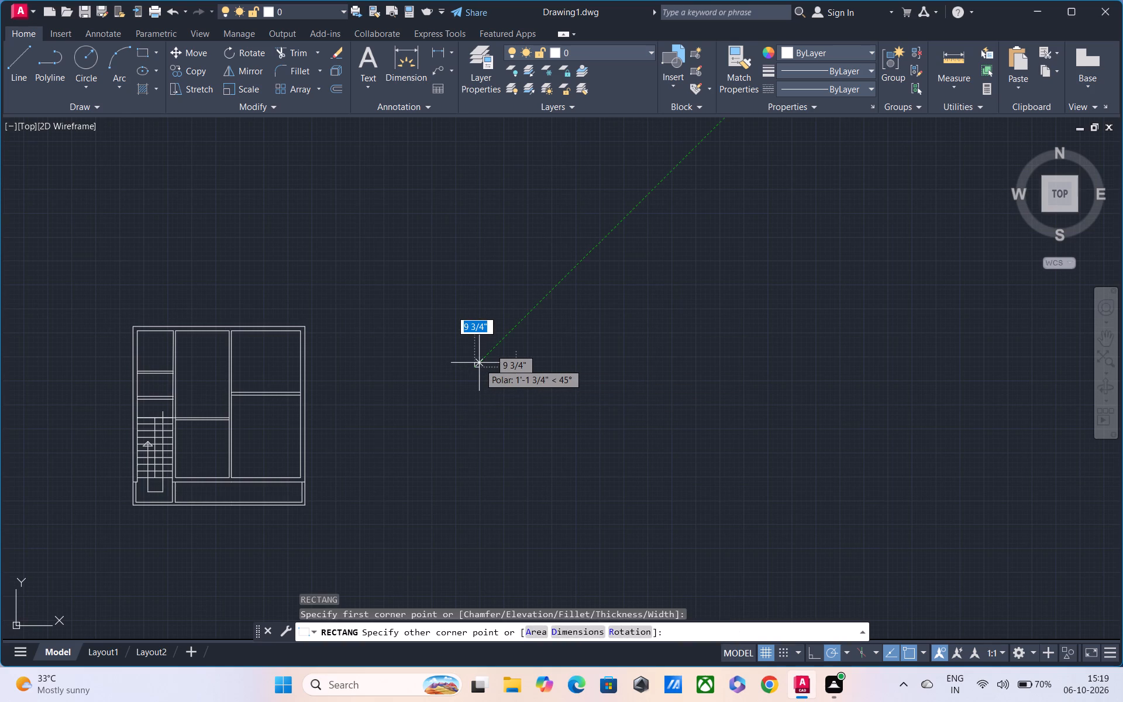
text(d)
key(space)
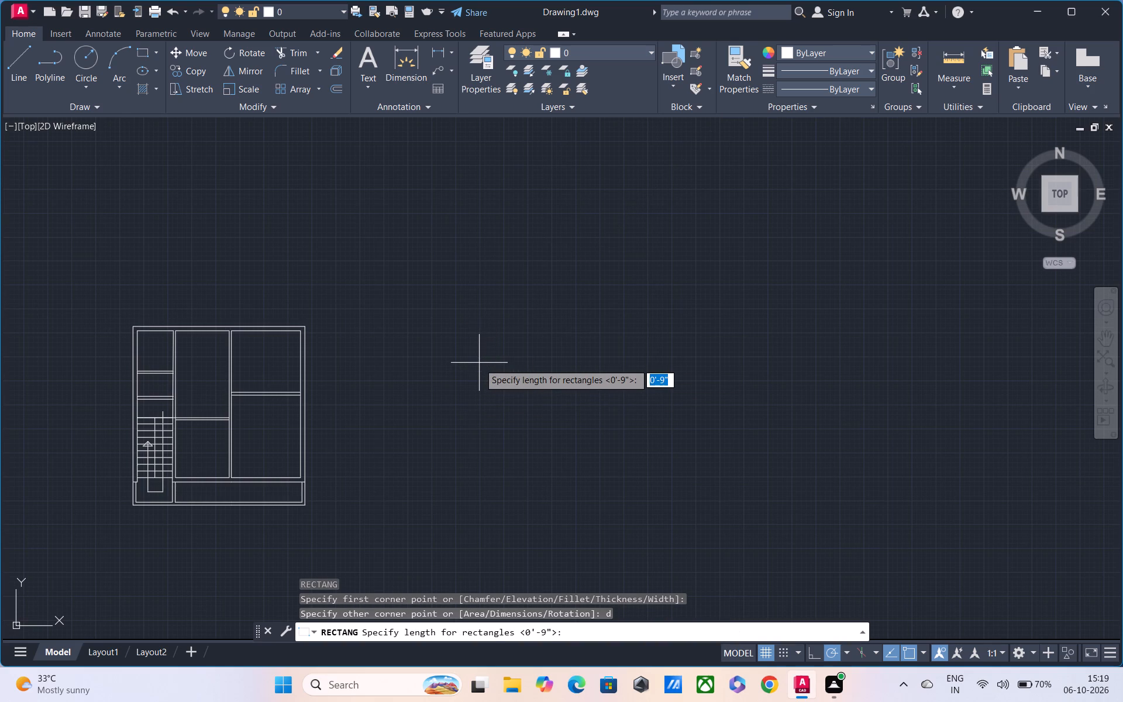
text(9")
key(Return)
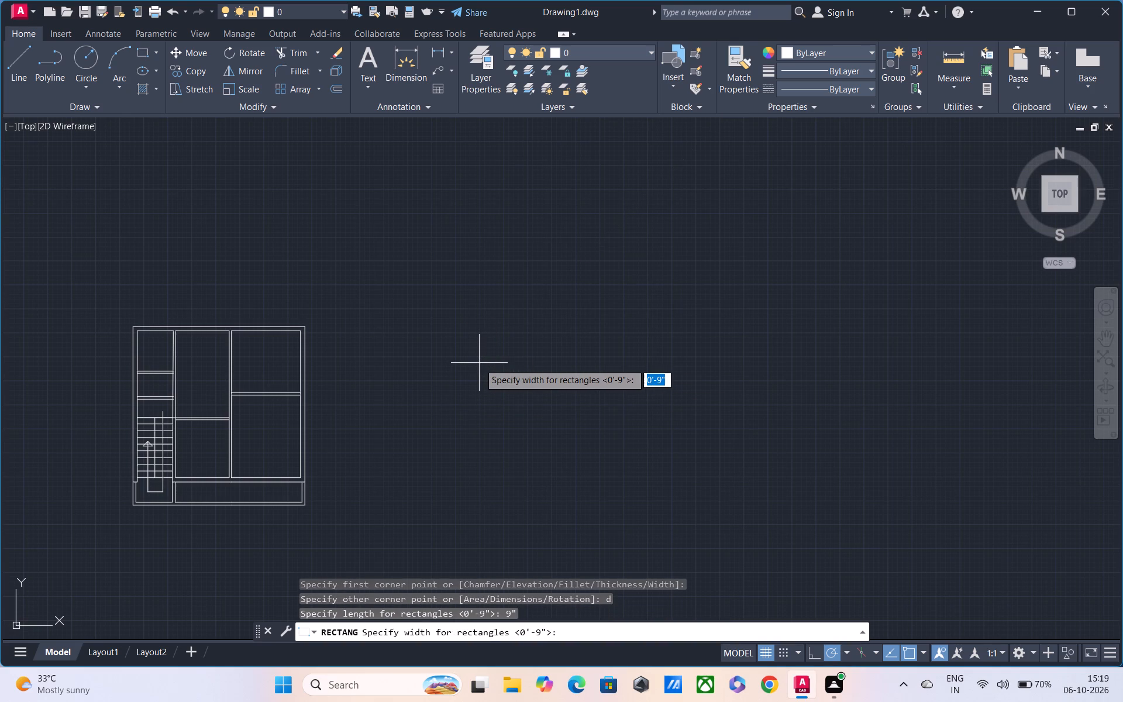
key(shift+quotedbl)
key(Return)
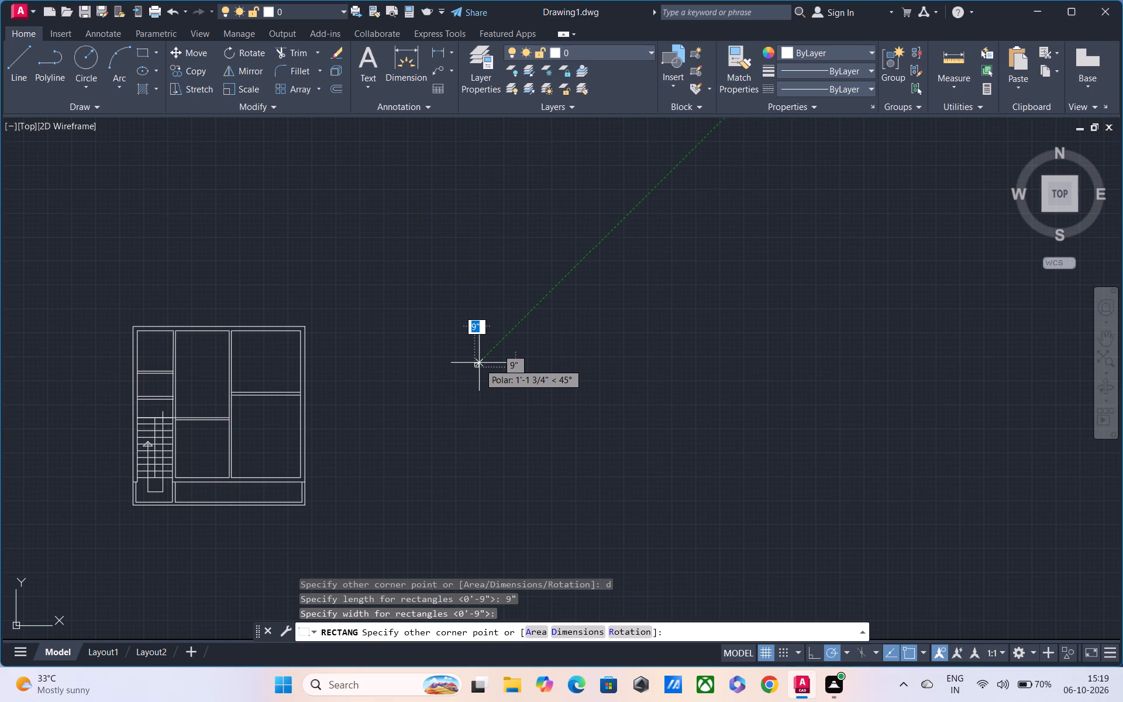
scroll(516, 384, up, 1)
click(516, 384)
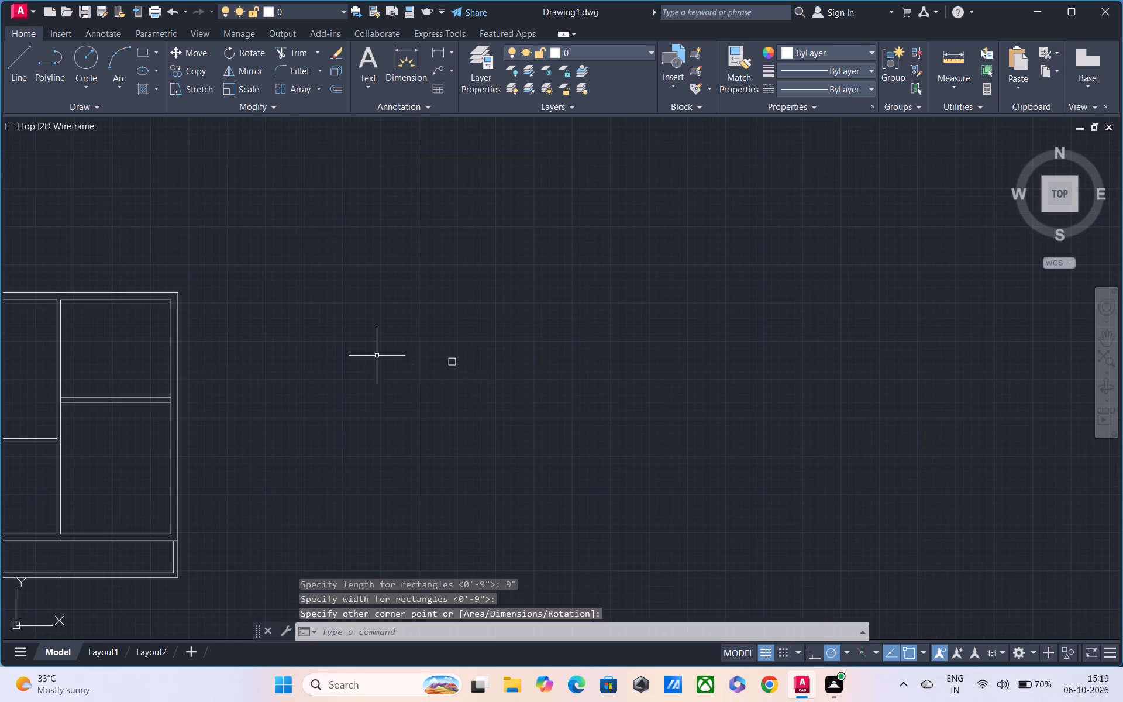
Hatch the inside of the 9" square with the SOLID pattern in black (0,0,0).
scroll(381, 346, up, 2)
middle_drag(460, 365, 383, 362)
scroll(467, 384, up, 4)
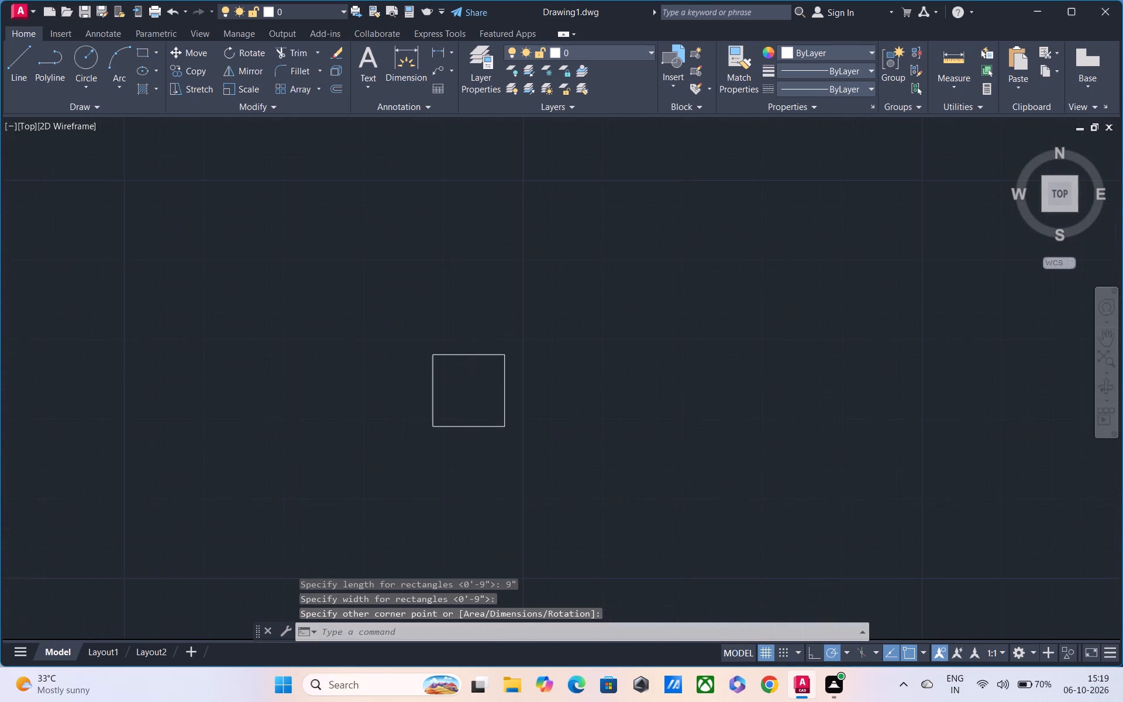
middle_drag(469, 382, 406, 335)
scroll(400, 330, down, 1)
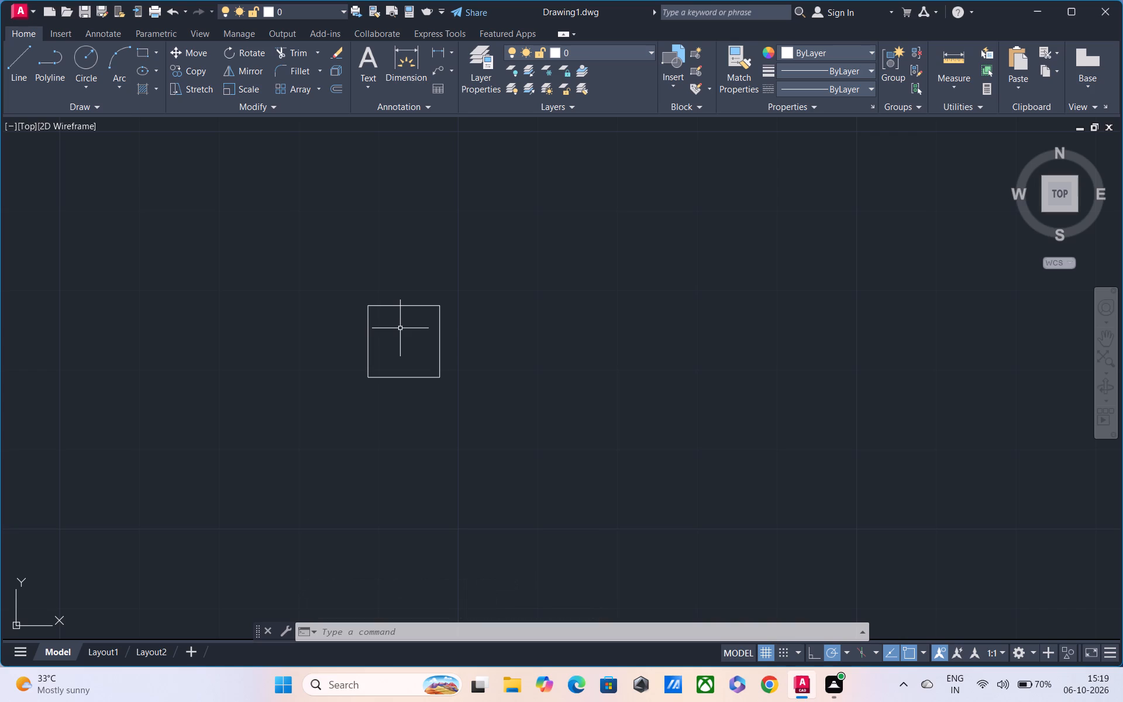
middle_drag(408, 342, 424, 377)
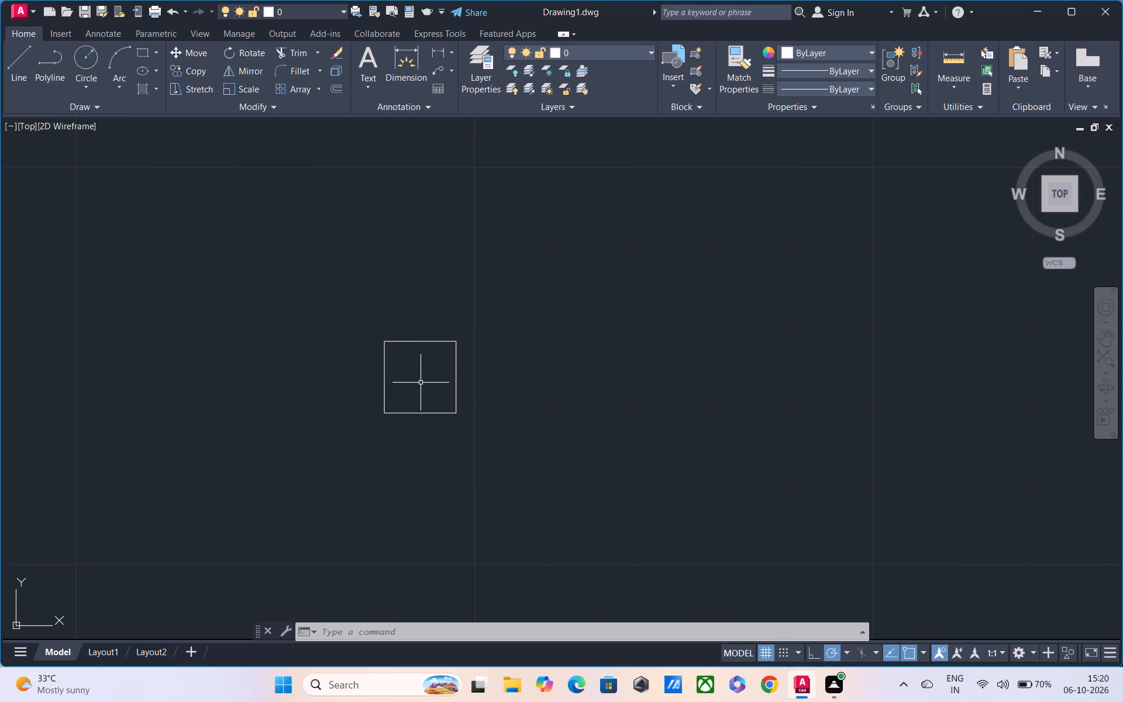
scroll(419, 386, down, 2)
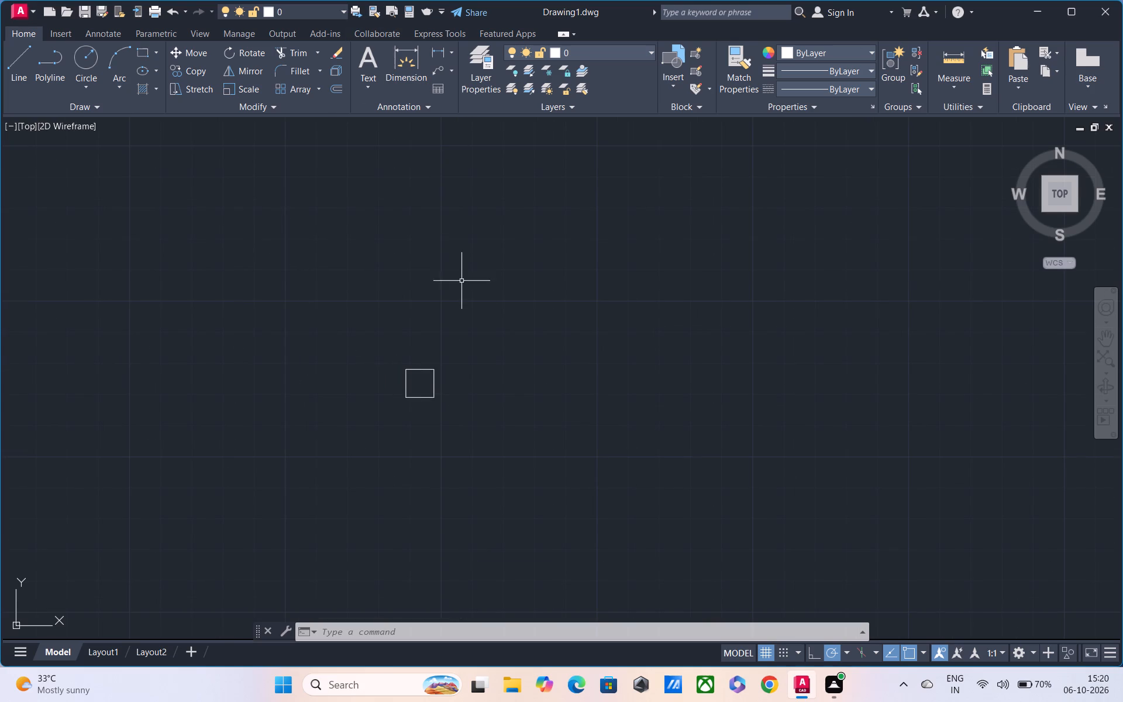
text(ha)
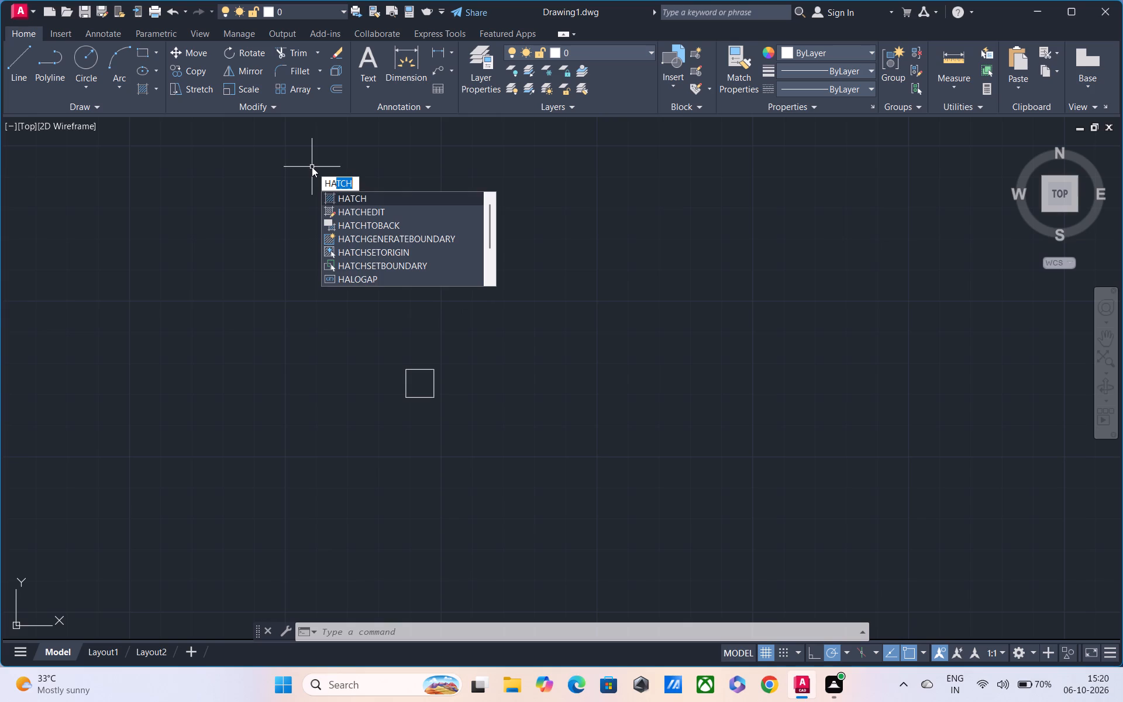
text(tch)
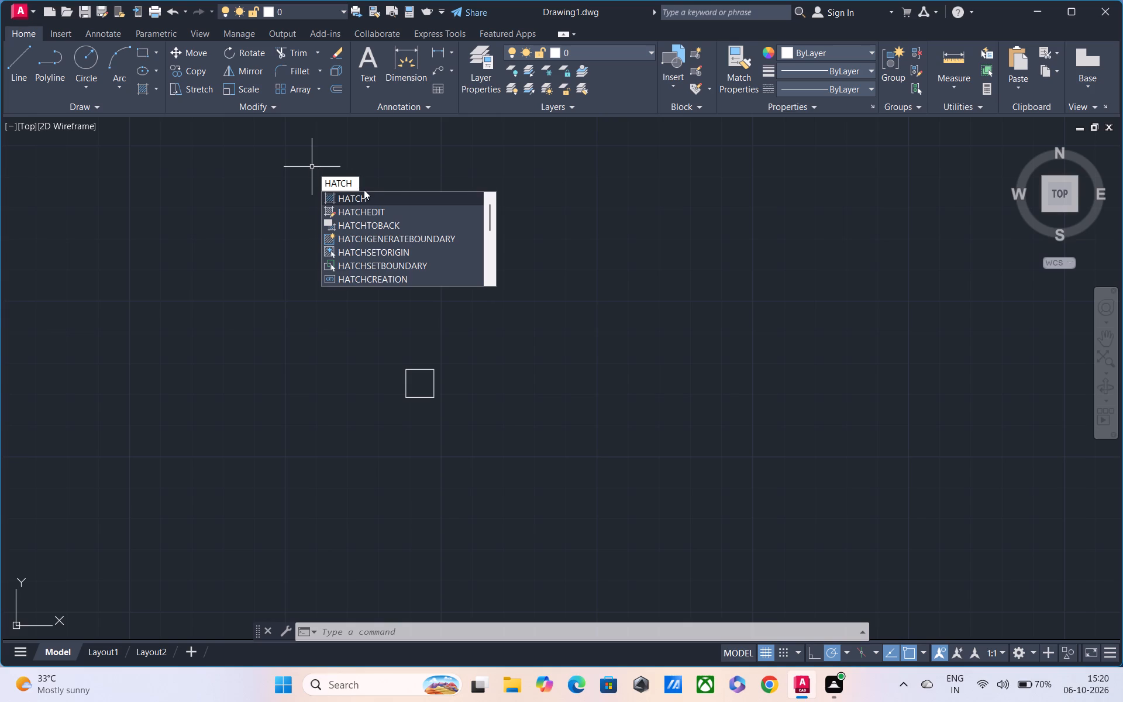
click(366, 201)
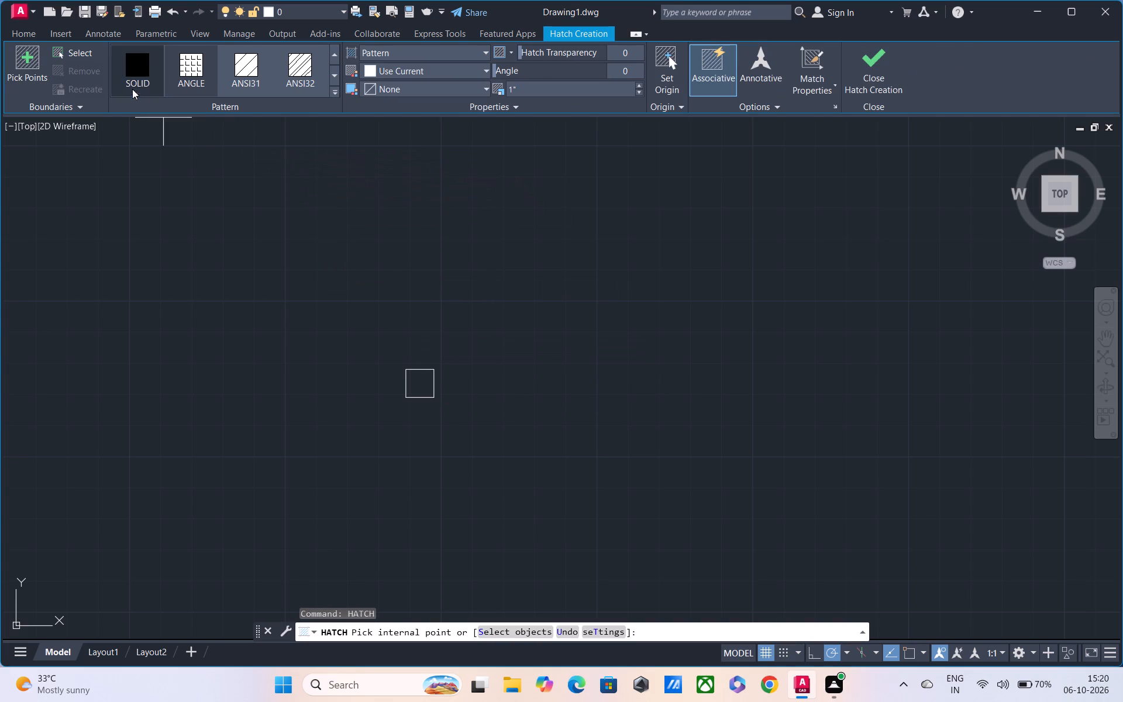
click(146, 58)
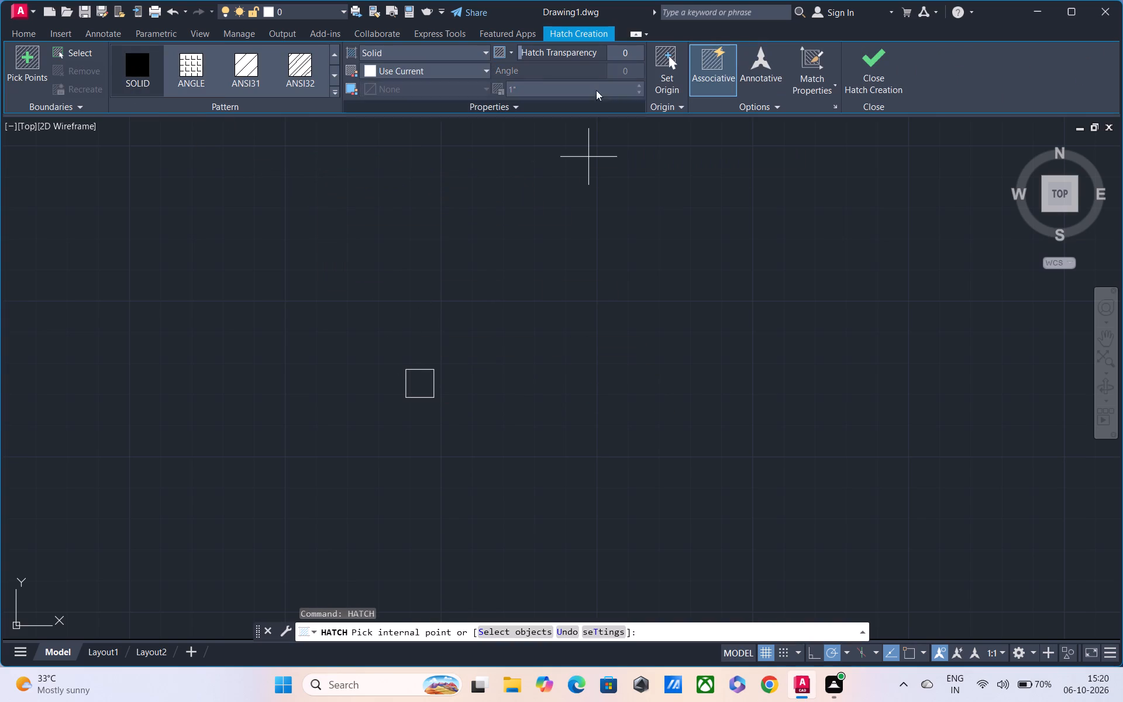
click(485, 71)
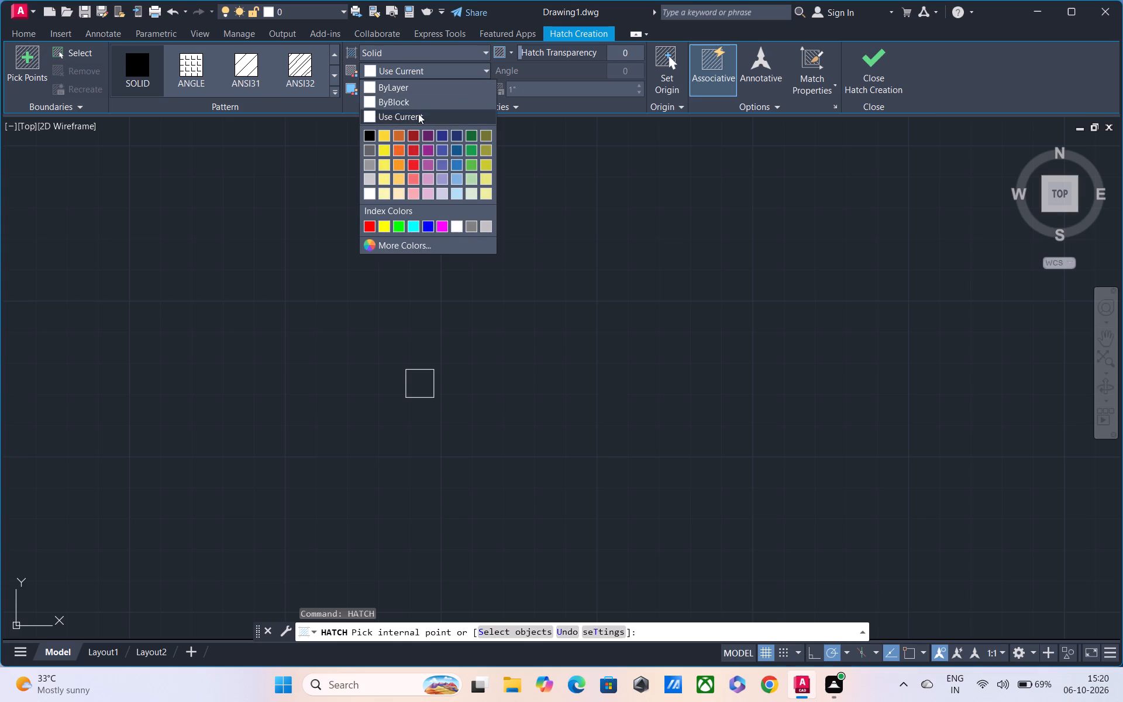
click(368, 133)
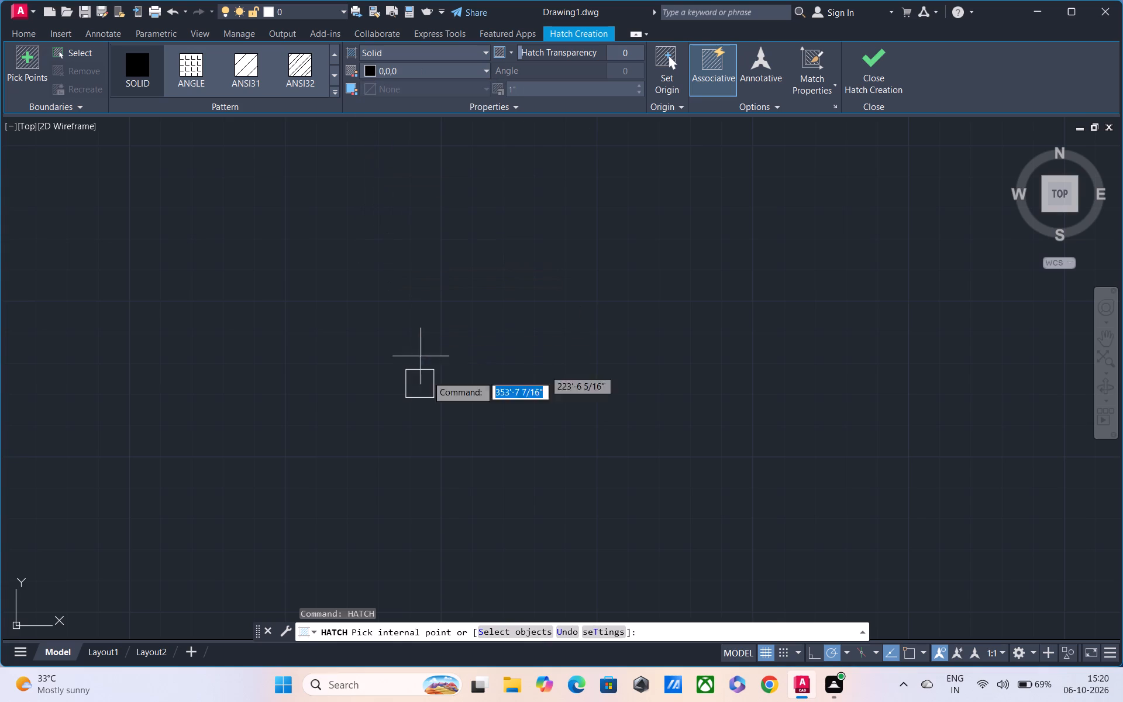
click(416, 380)
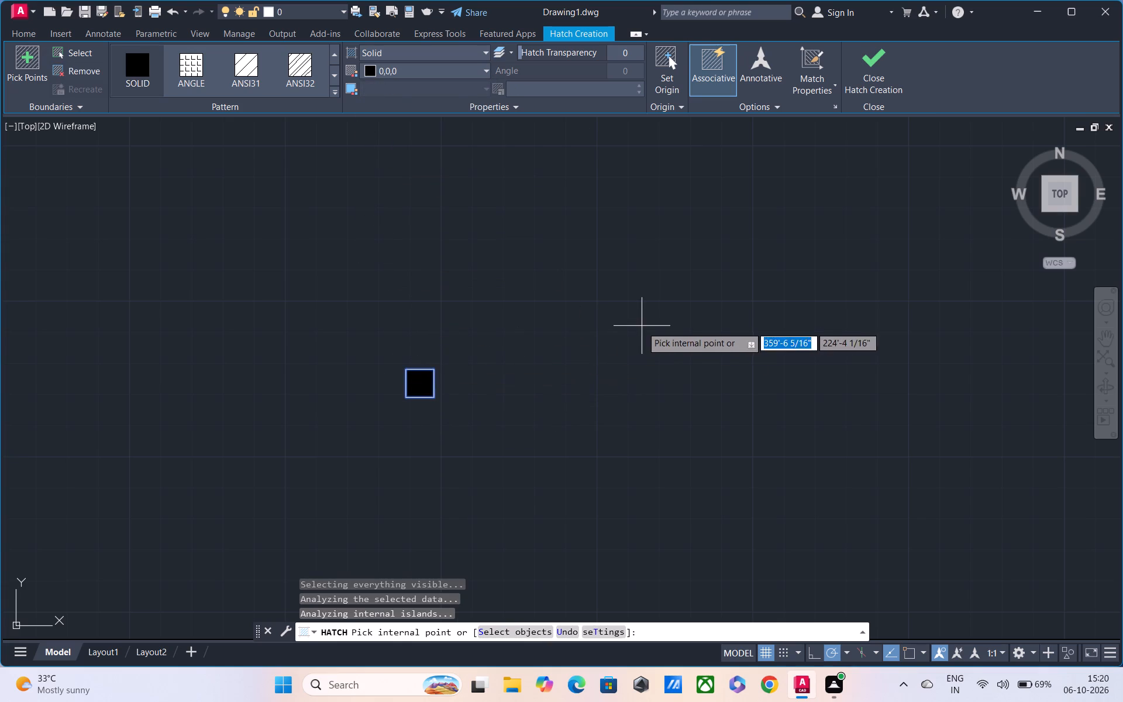
key(Escape)
Copy the black 9" square with its outline to the empty area just outside the floor plan's upper-left corner.
scroll(624, 336, down, 2)
click(485, 324)
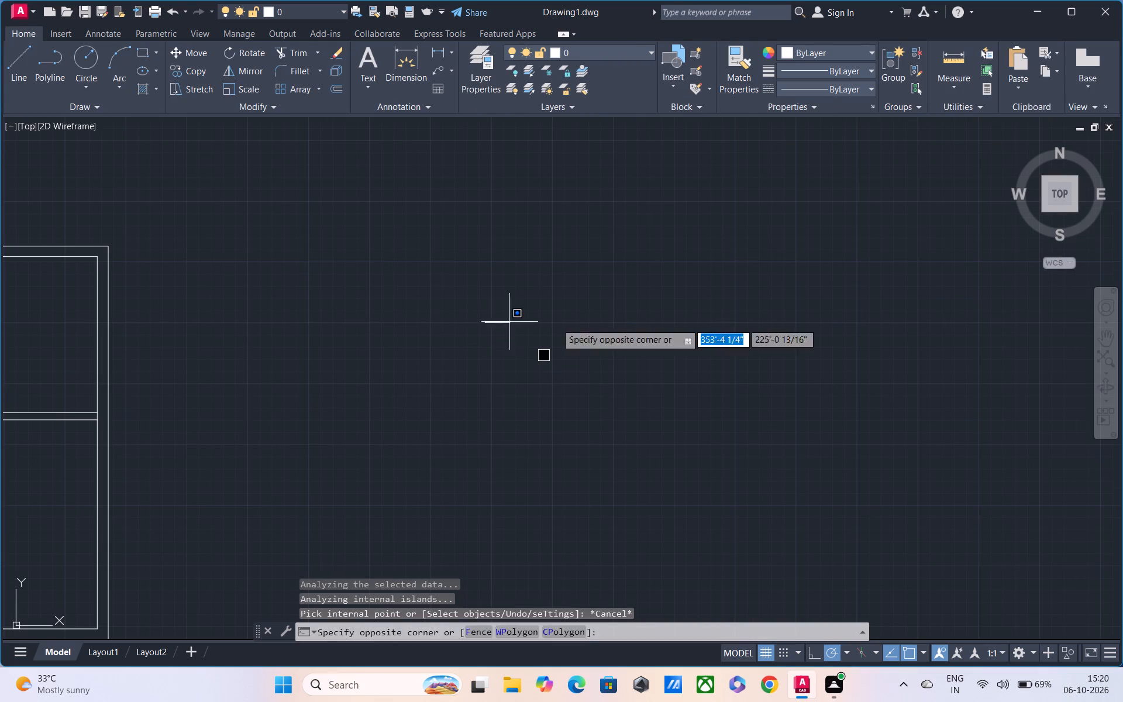
click(642, 415)
text(co)
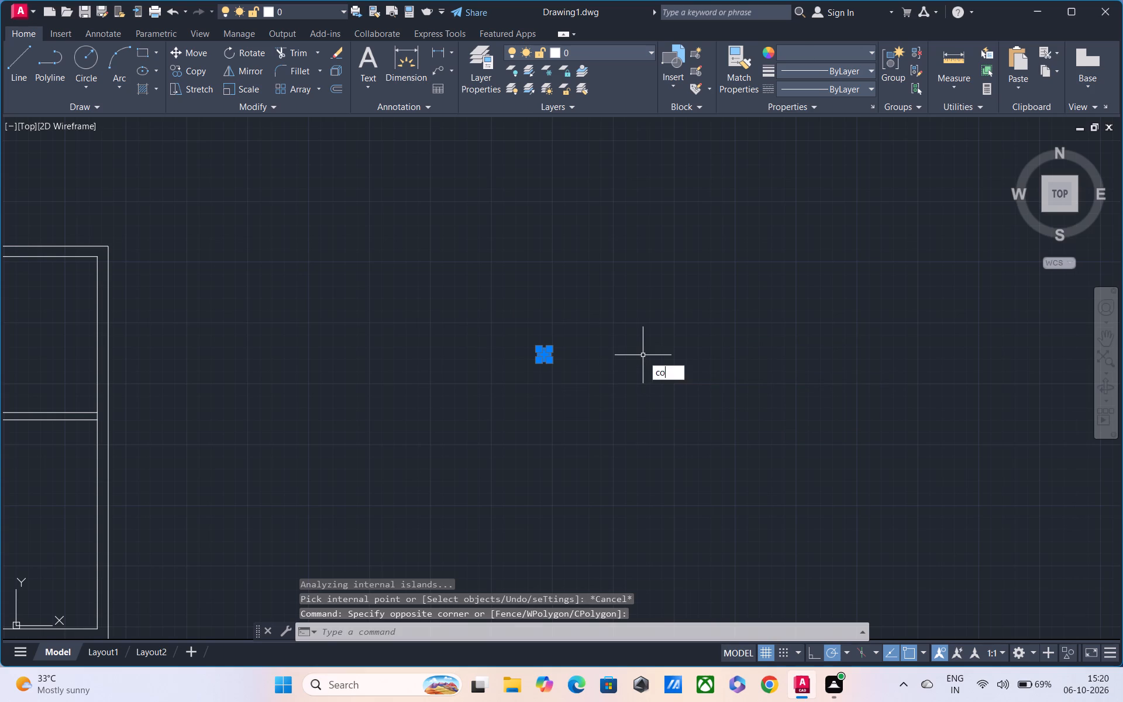
key(space)
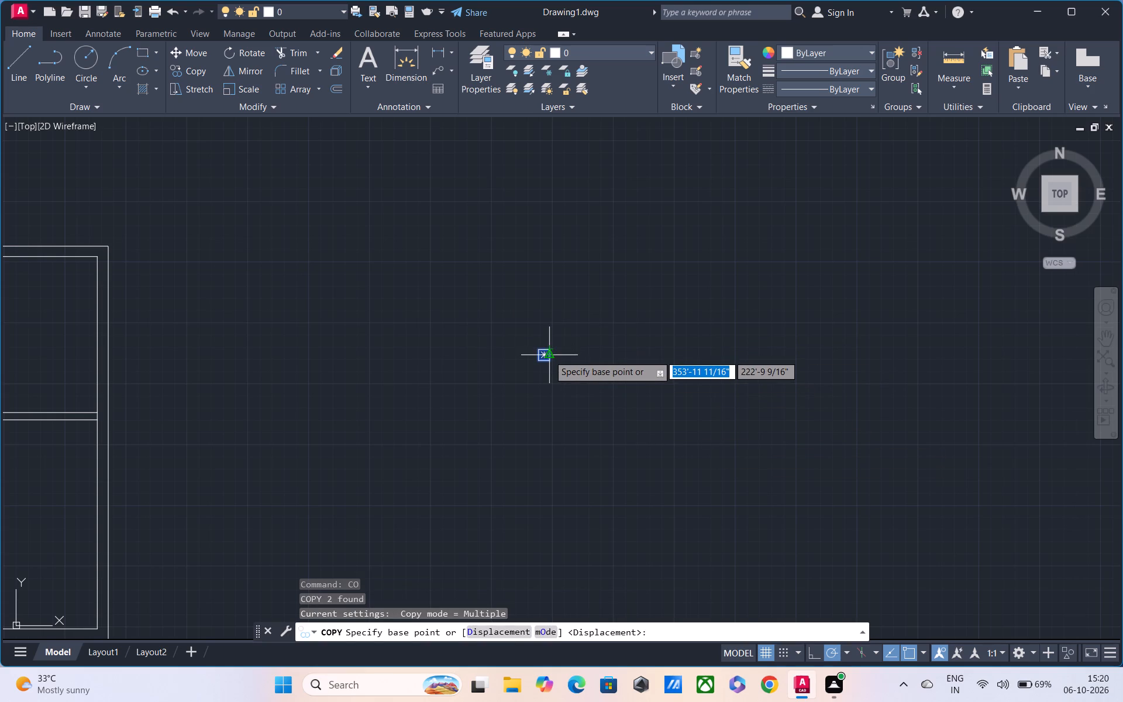
scroll(549, 355, up, 2)
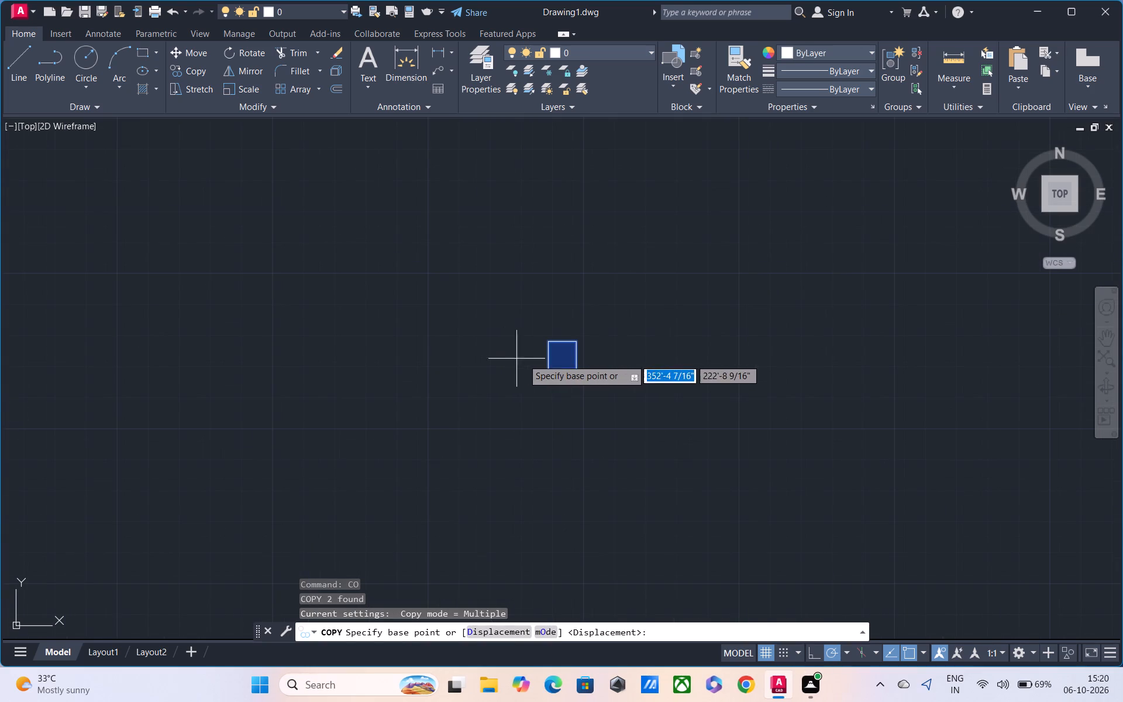
click(561, 361)
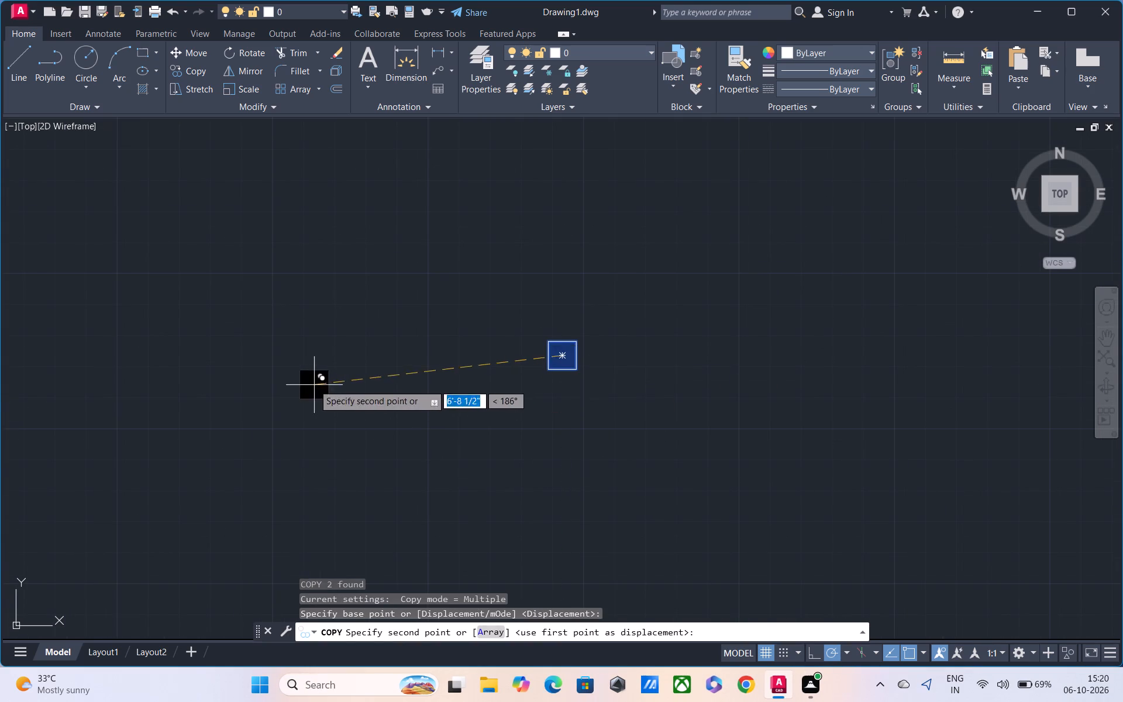
middle_drag(314, 384, 799, 411)
scroll(330, 384, down, 3)
middle_drag(242, 410, 725, 435)
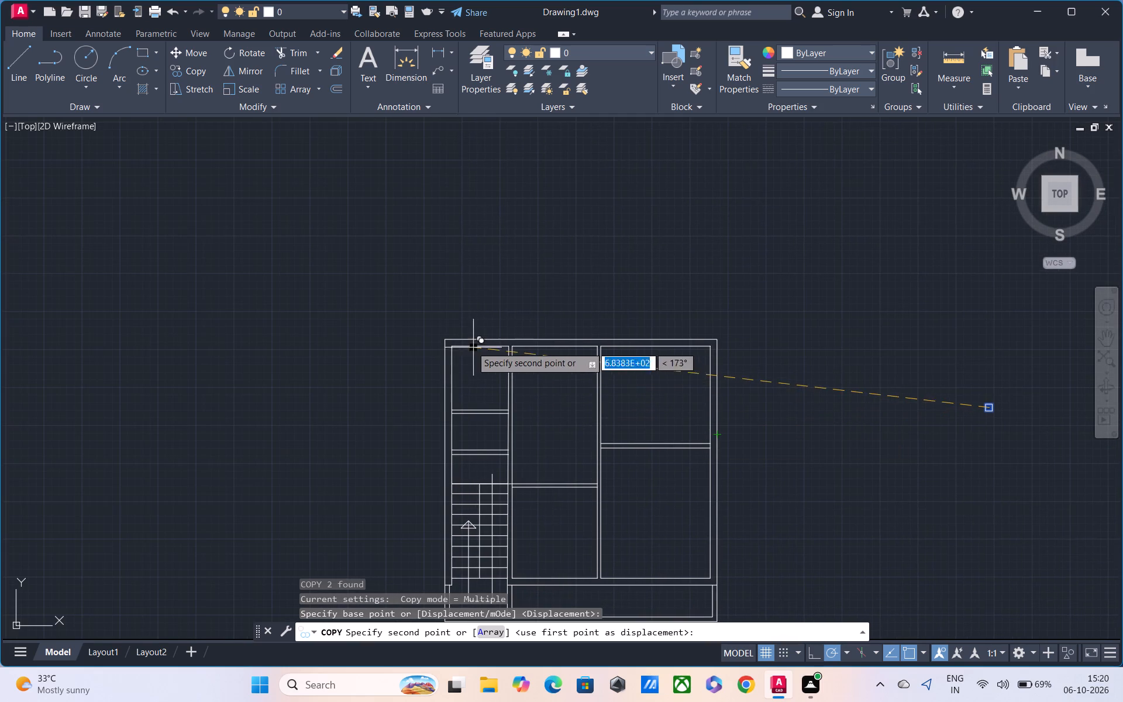
scroll(449, 354, up, 2)
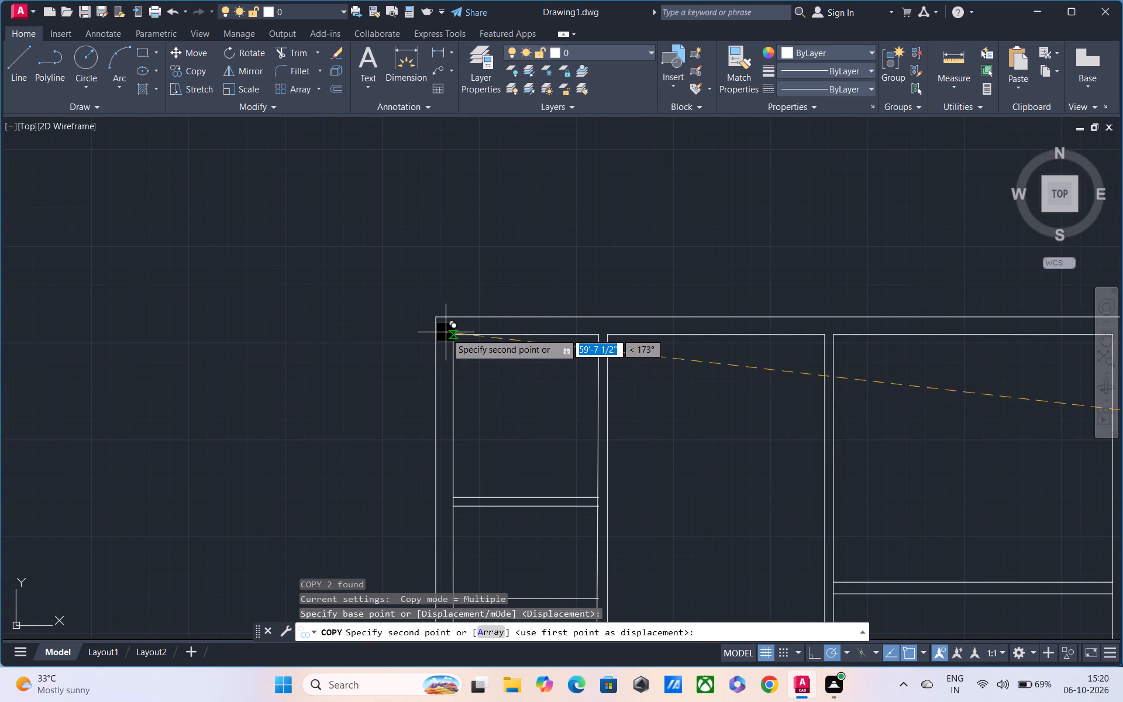
click(364, 276)
key(Escape)
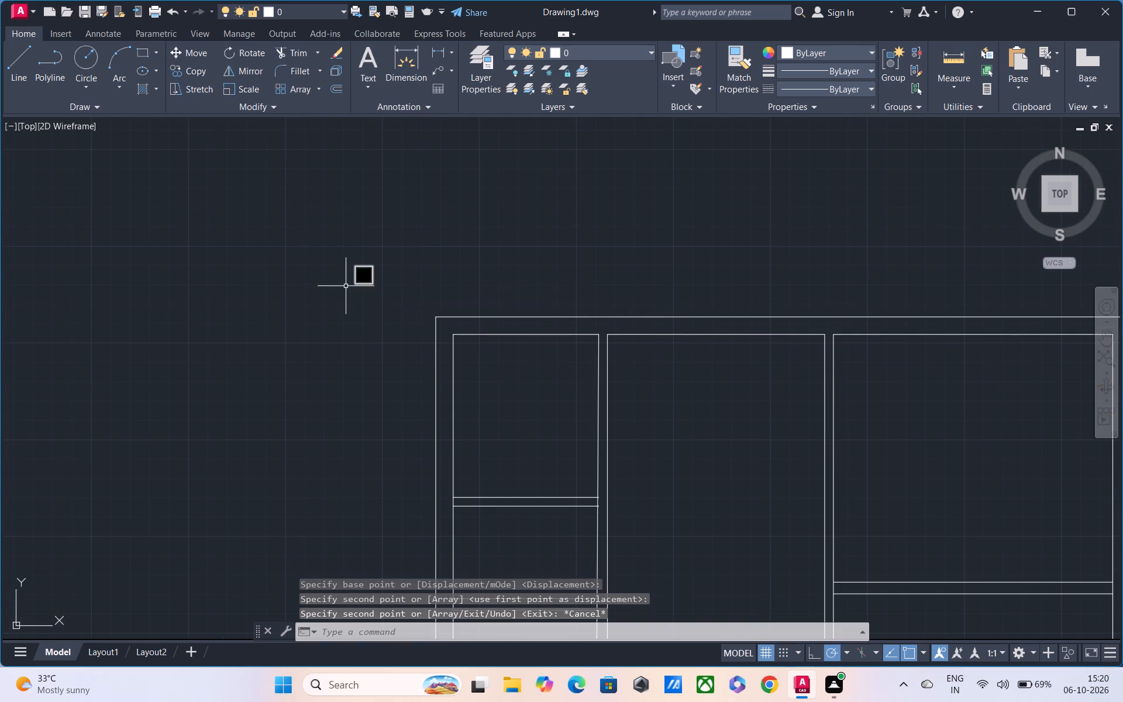
Copy the black square beside the plan by its upper-left corner onto the outer wall's upper-left corner.
drag(315, 244, 342, 249)
click(456, 316)
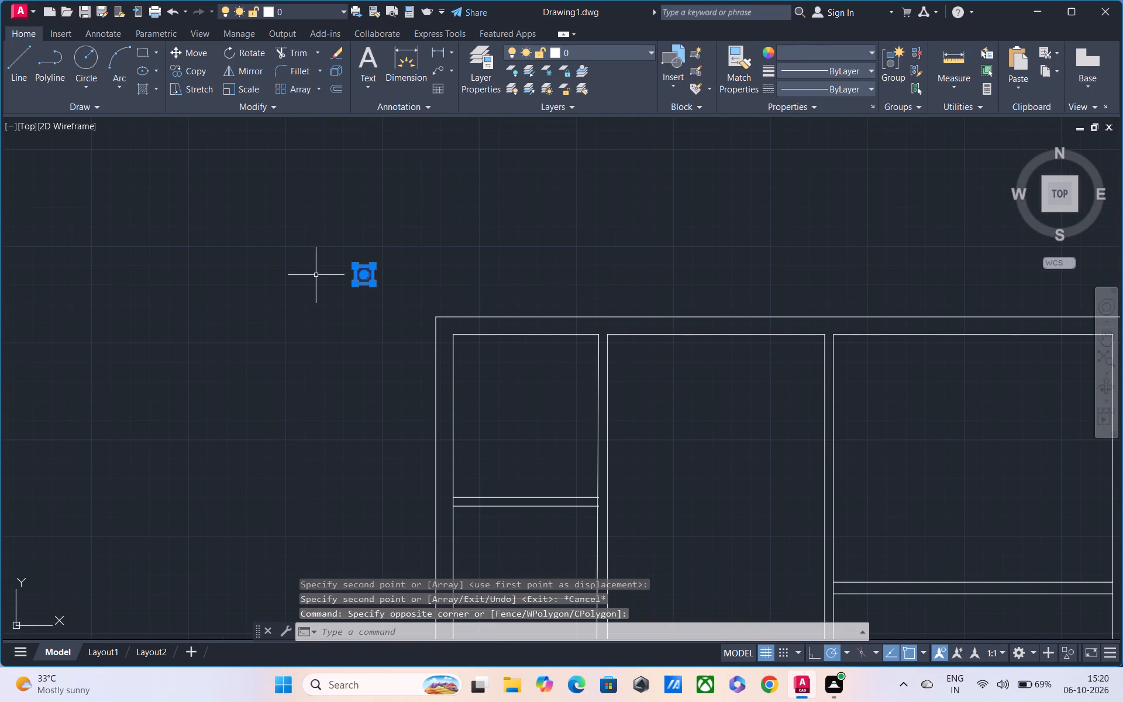
text(co)
key(space)
scroll(329, 270, up, 2)
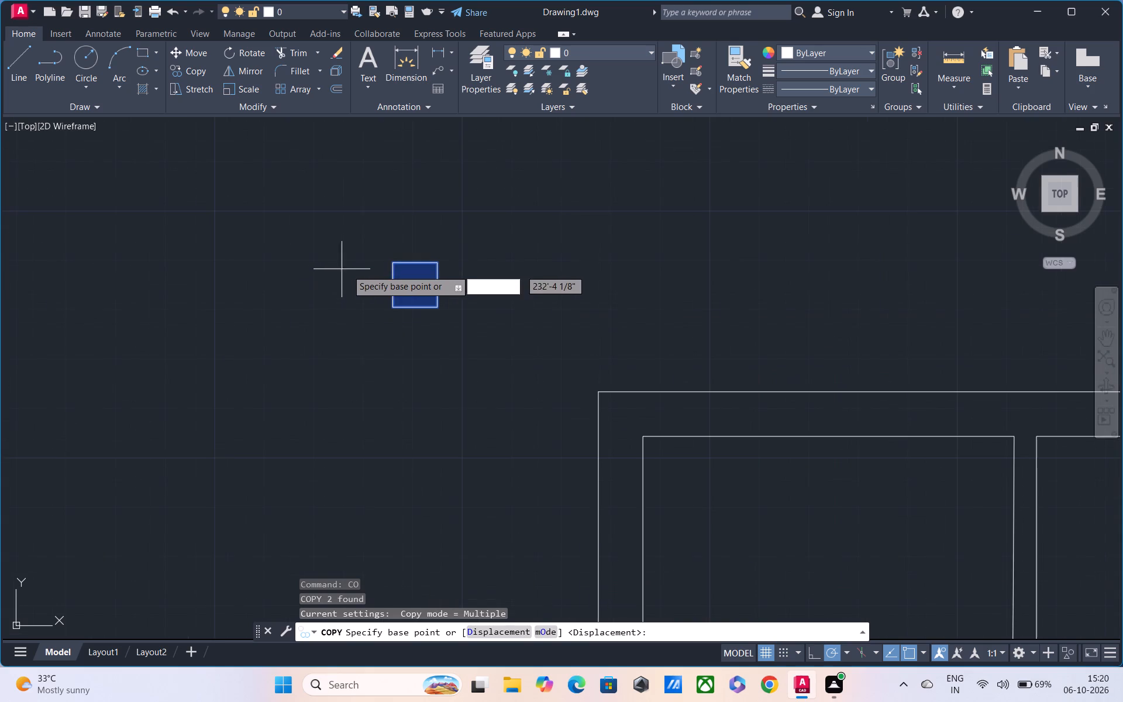
click(395, 262)
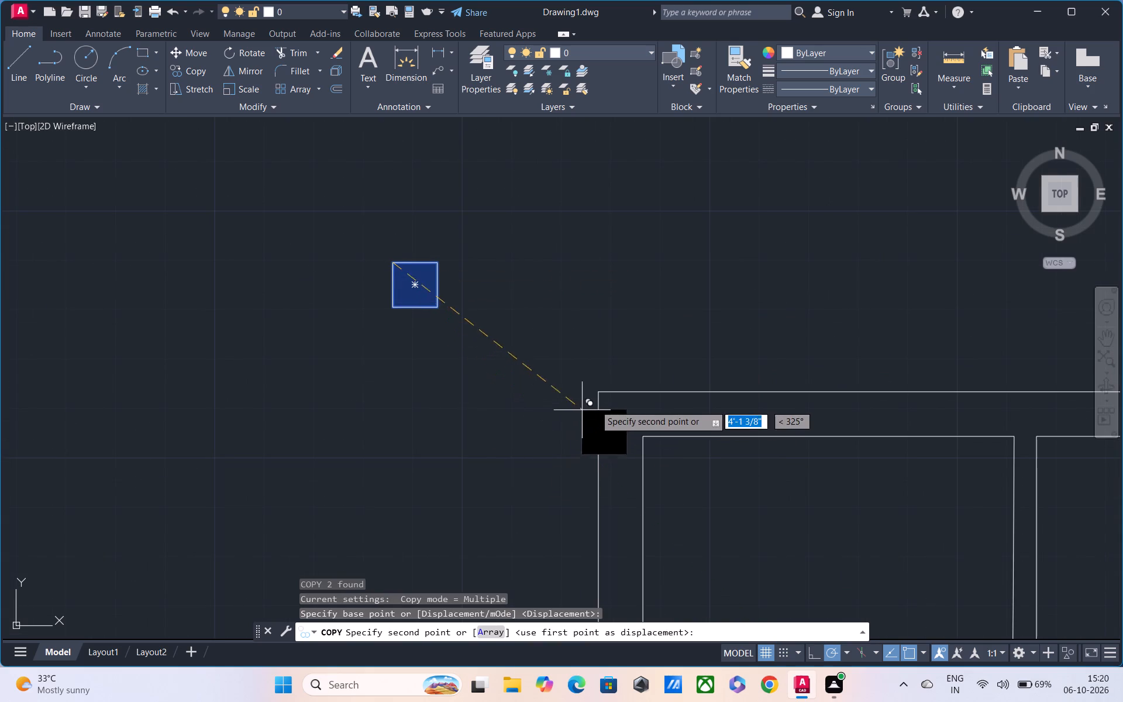
scroll(595, 400, up, 2)
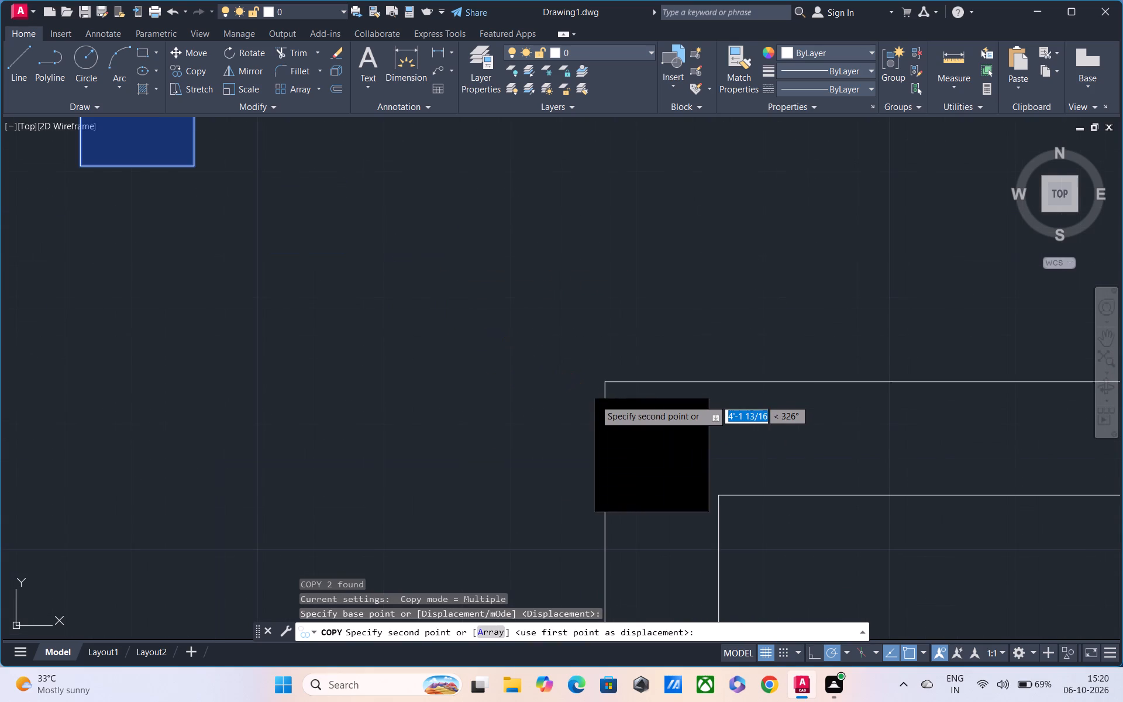
click(607, 386)
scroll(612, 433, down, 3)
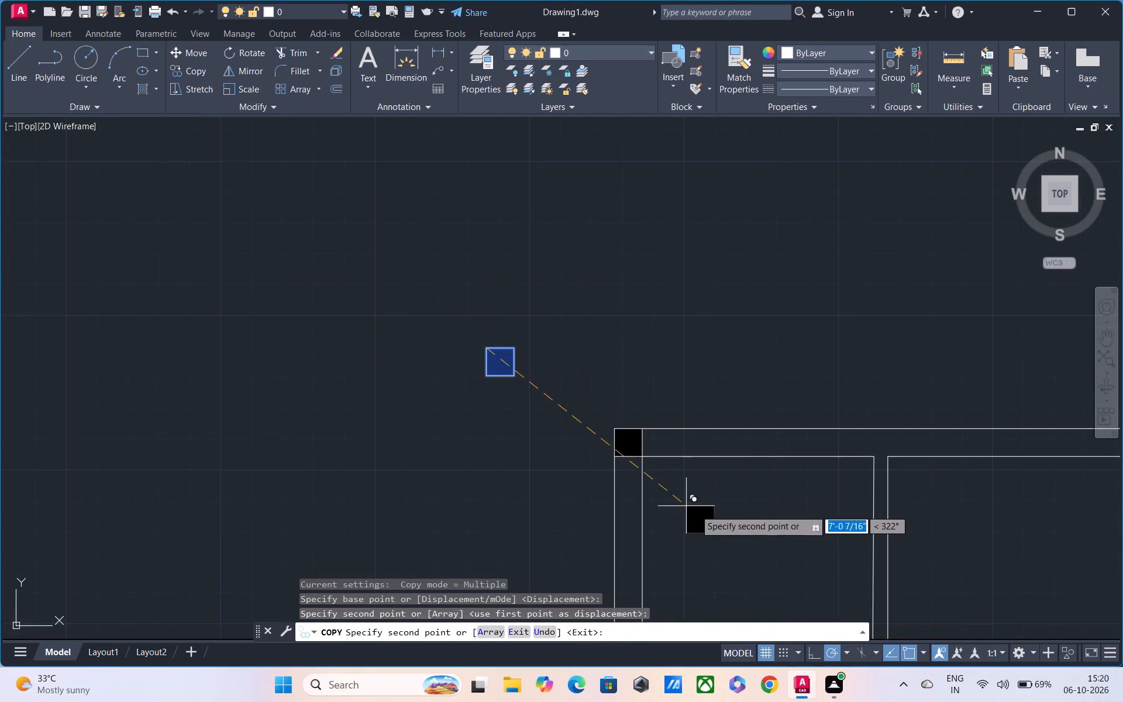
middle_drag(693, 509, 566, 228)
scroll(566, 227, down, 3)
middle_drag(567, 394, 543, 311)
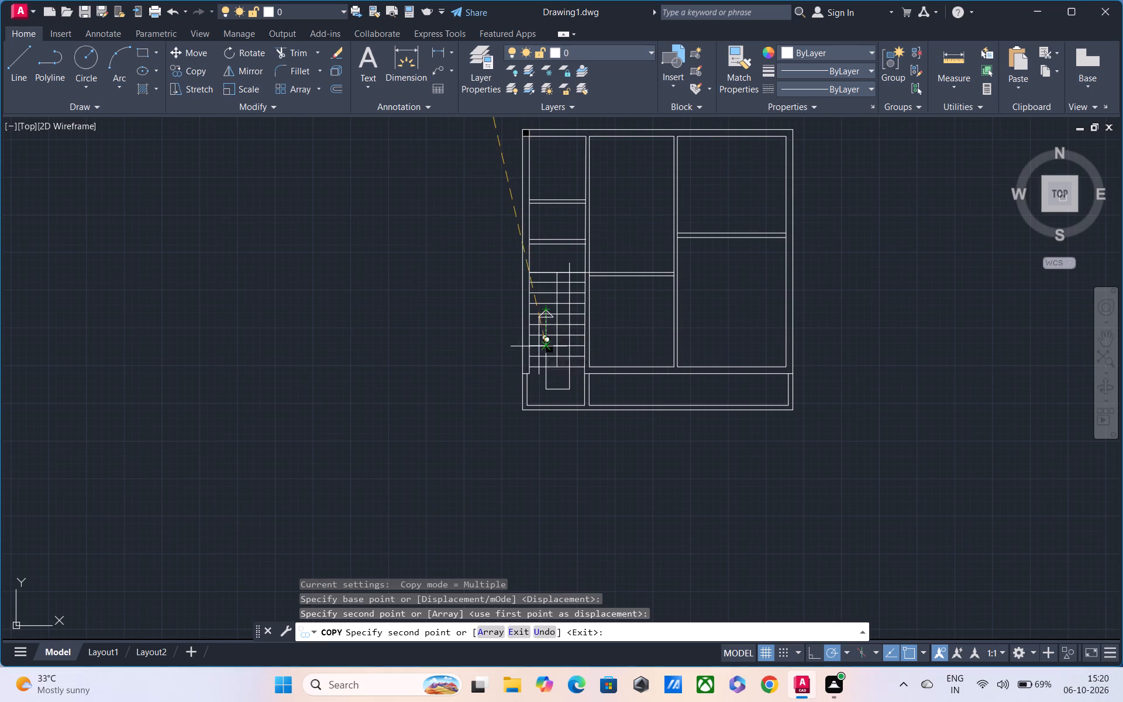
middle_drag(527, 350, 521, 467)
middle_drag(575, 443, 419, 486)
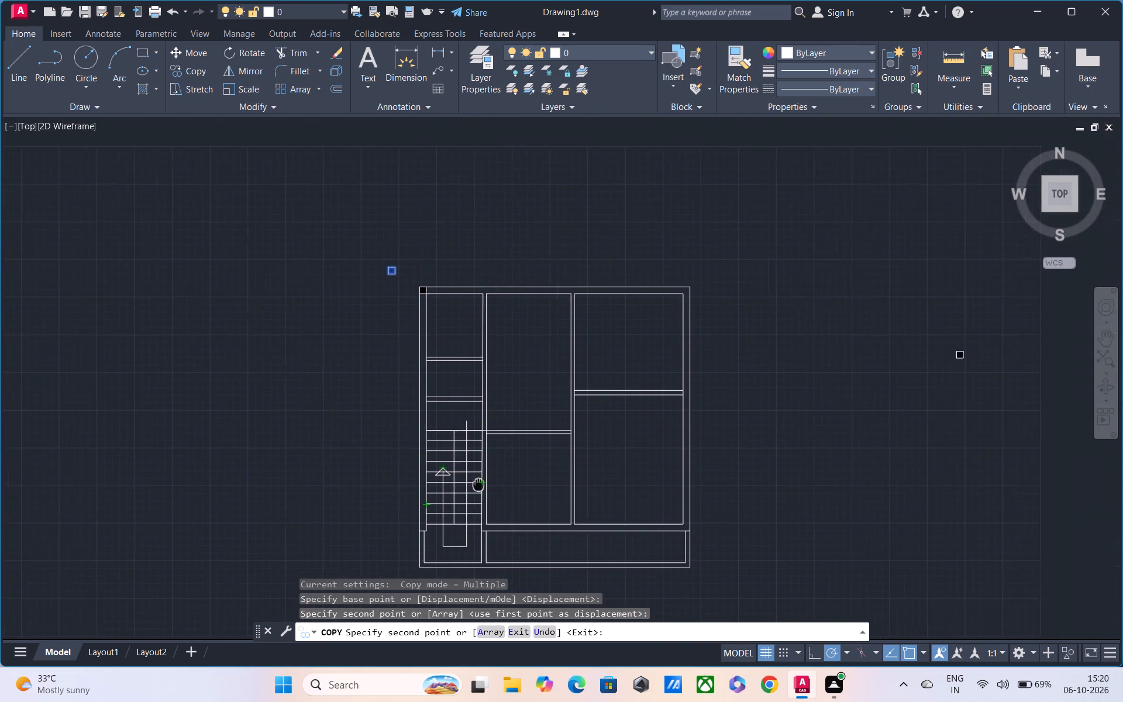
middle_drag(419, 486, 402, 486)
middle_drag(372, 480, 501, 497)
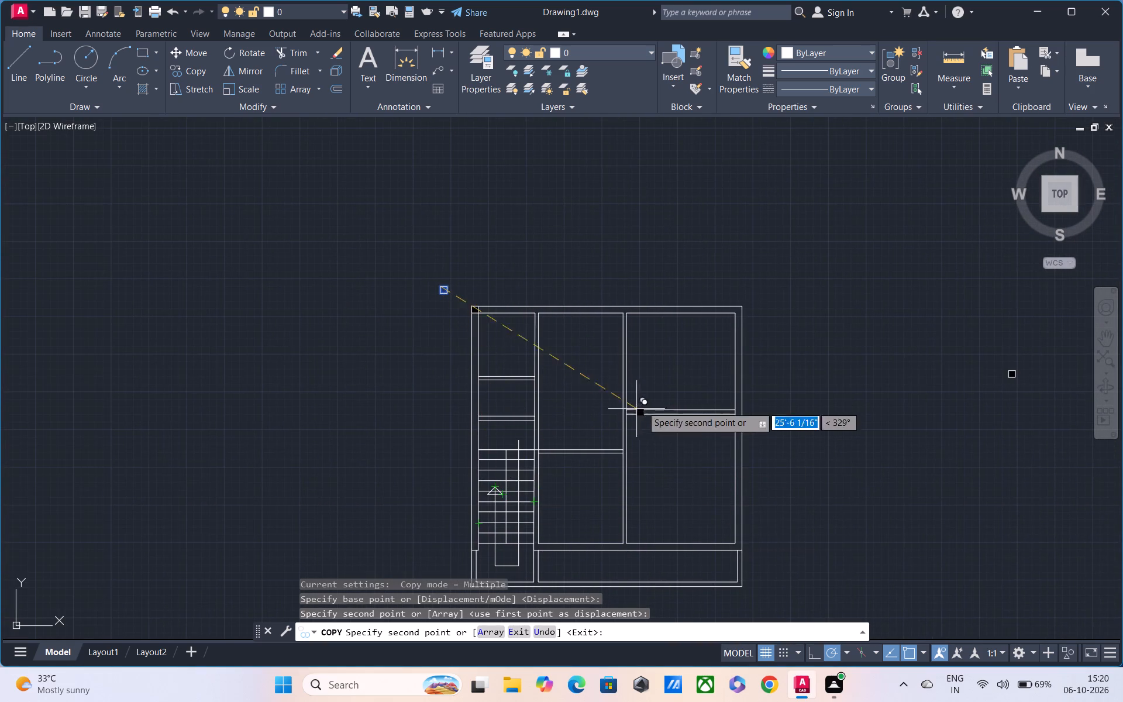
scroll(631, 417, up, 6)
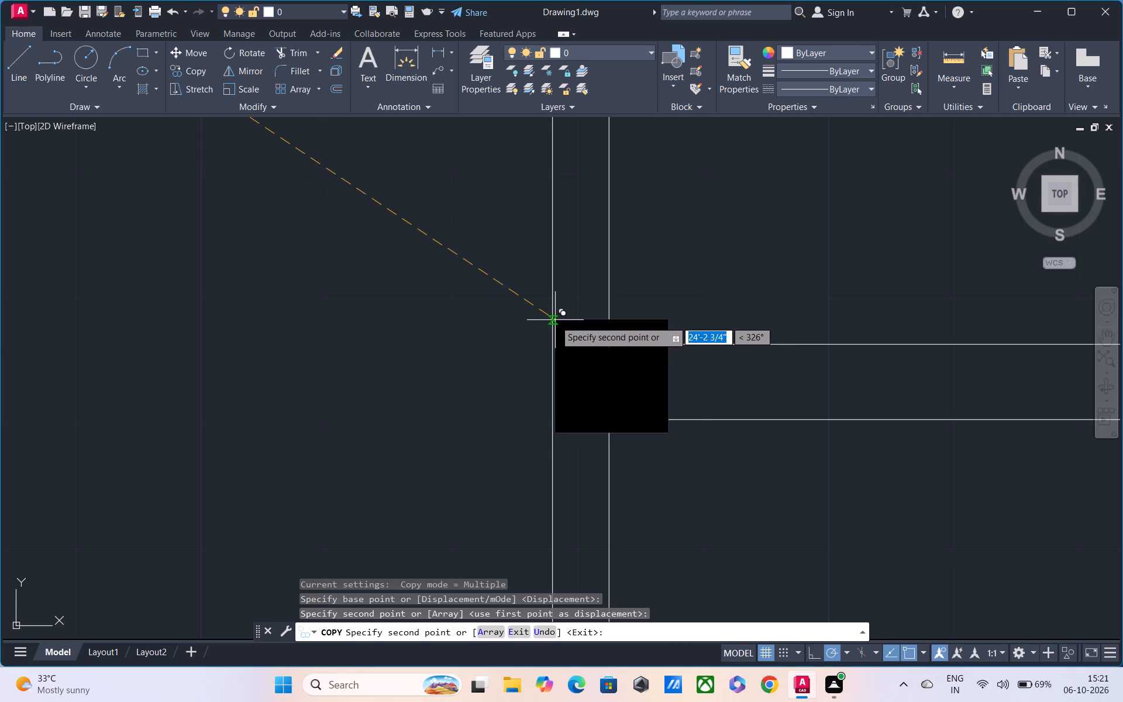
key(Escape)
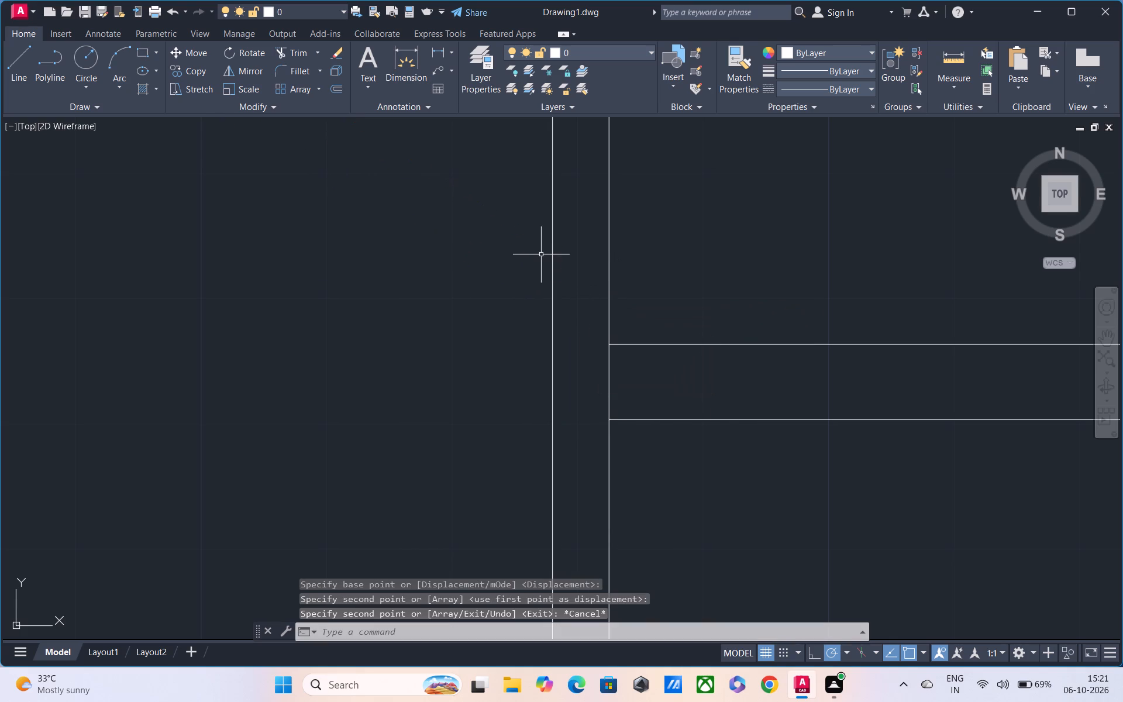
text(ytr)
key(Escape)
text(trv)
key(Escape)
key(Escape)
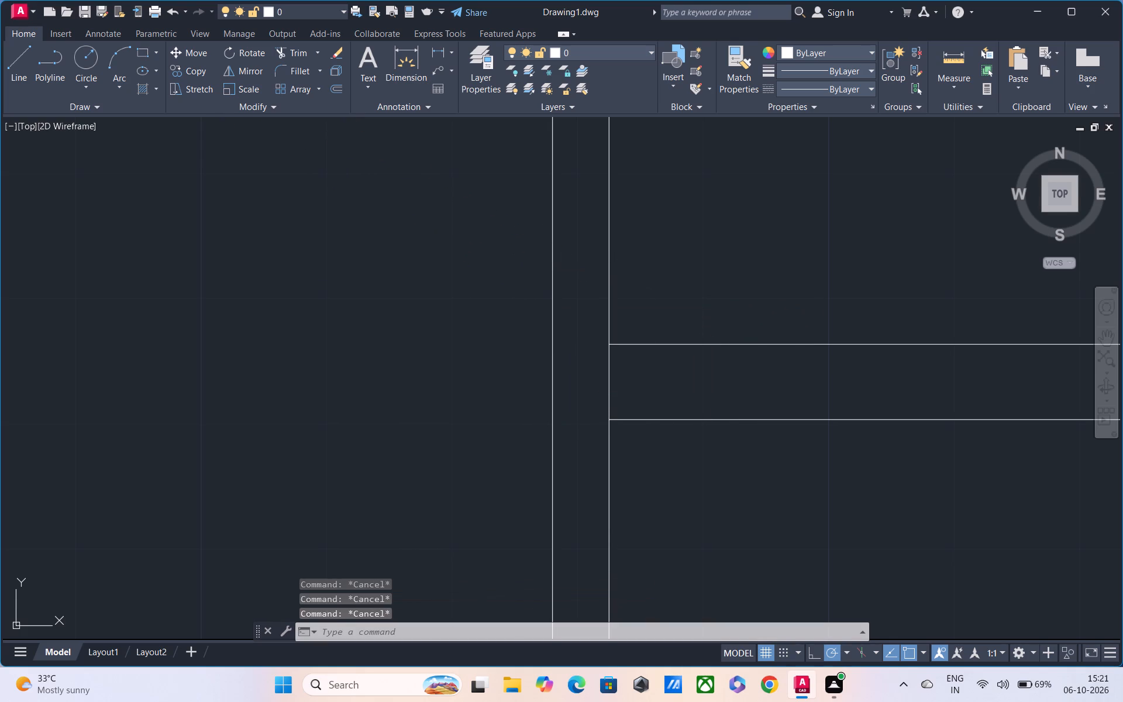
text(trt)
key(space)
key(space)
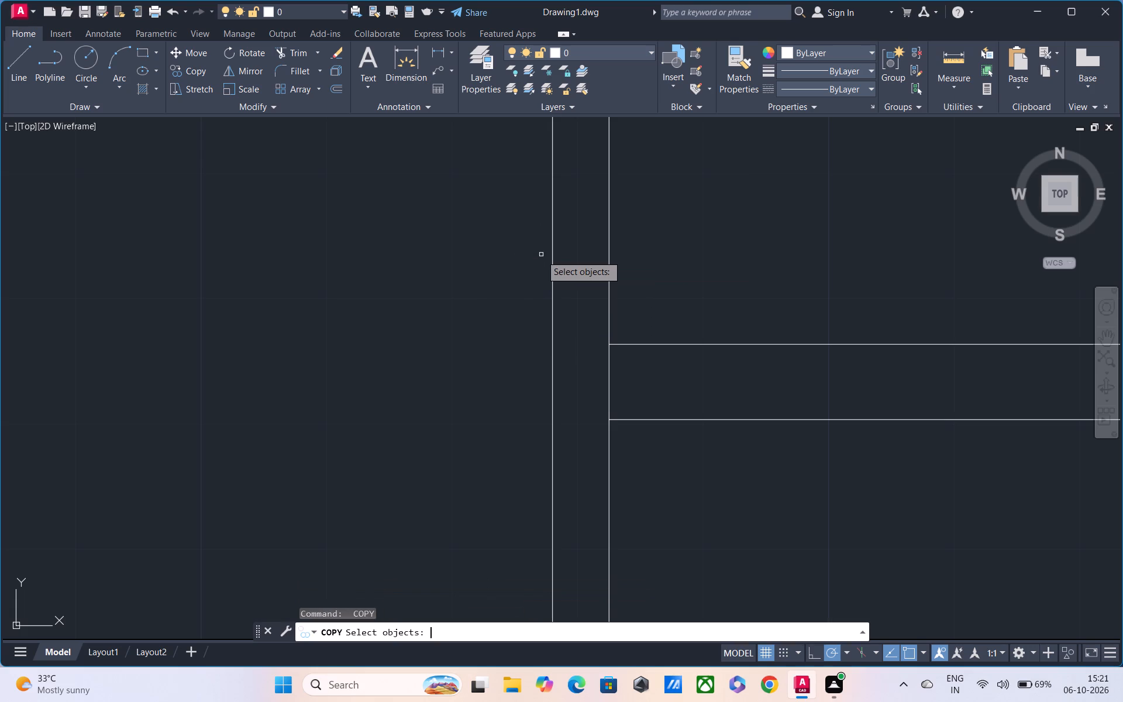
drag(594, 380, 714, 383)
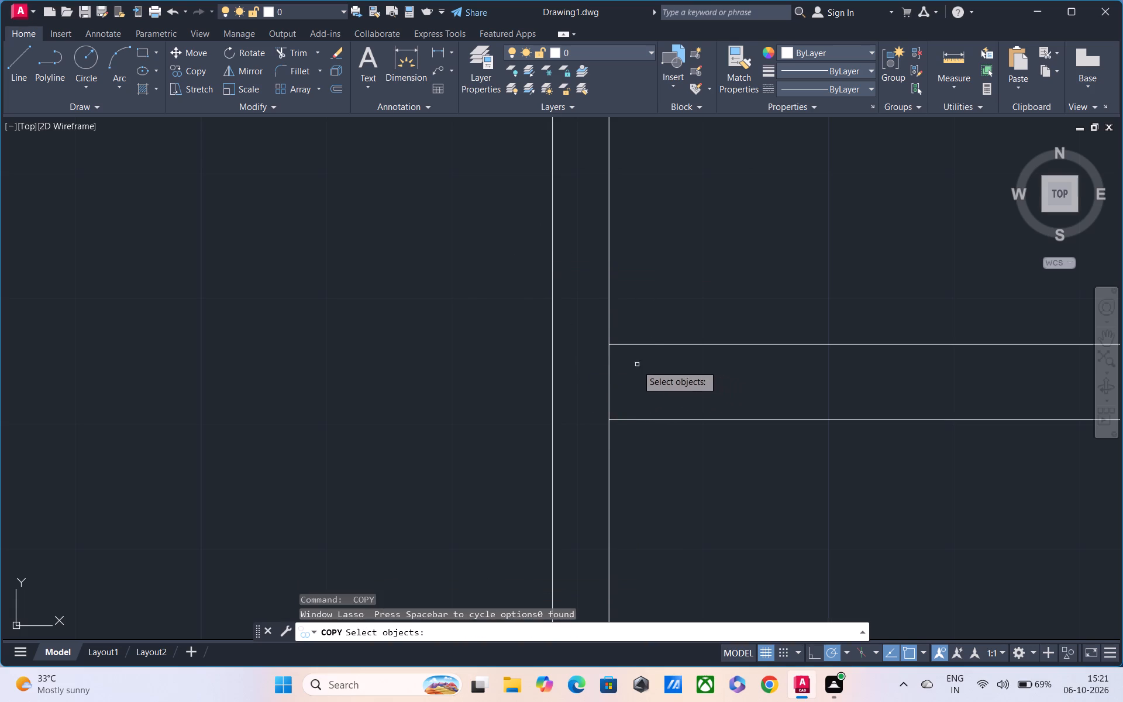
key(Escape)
Trim the right face of the middle-right vertical partition between the two lines of the horizontal partition that joins it.
text(tr)
key(space)
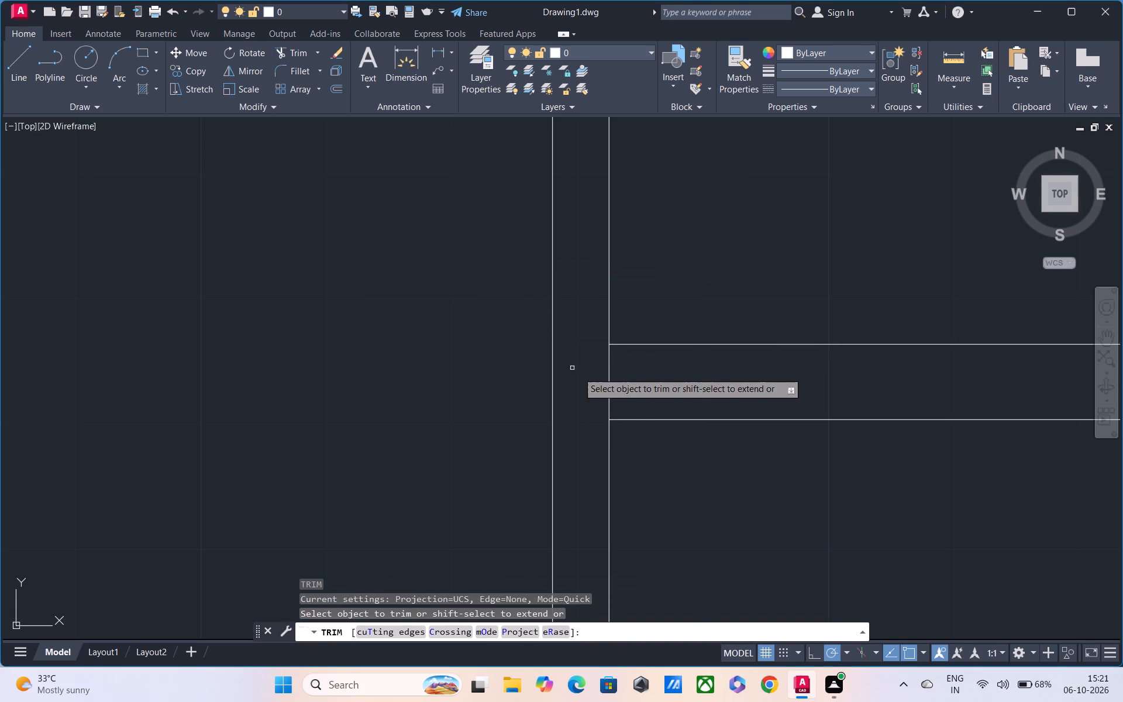
drag(596, 377, 661, 374)
scroll(660, 374, down, 1)
middle_drag(642, 371, 591, 371)
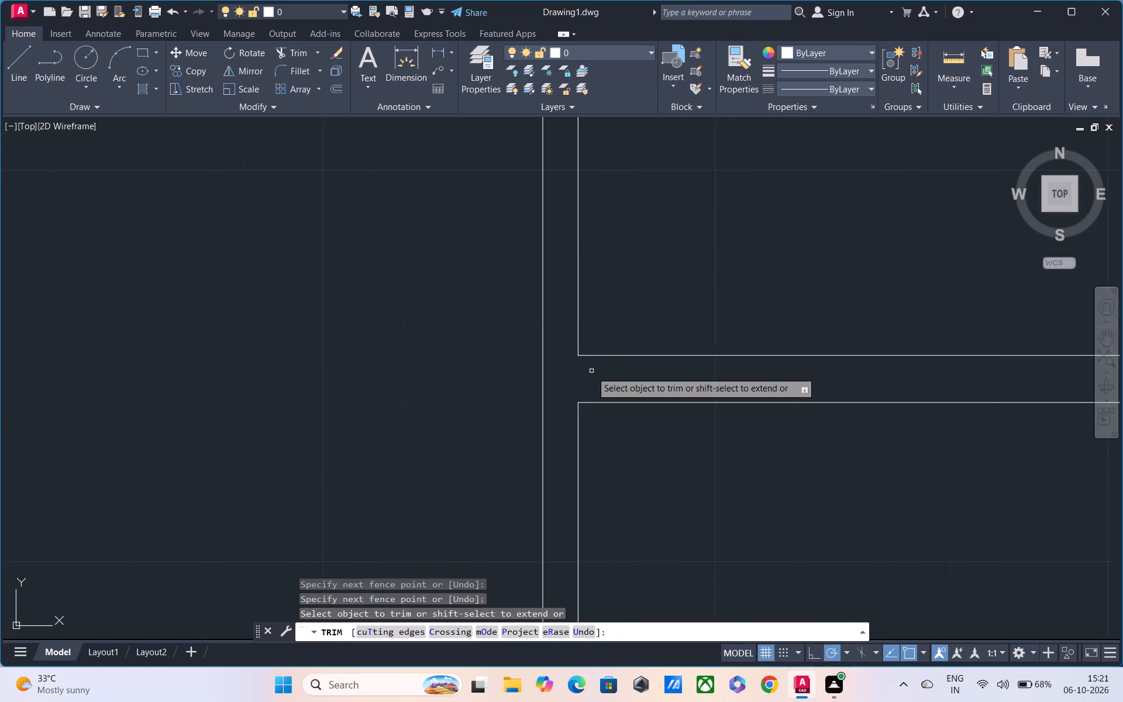
scroll(591, 371, down, 1)
middle_drag(596, 383, 504, 385)
middle_drag(504, 385, 459, 374)
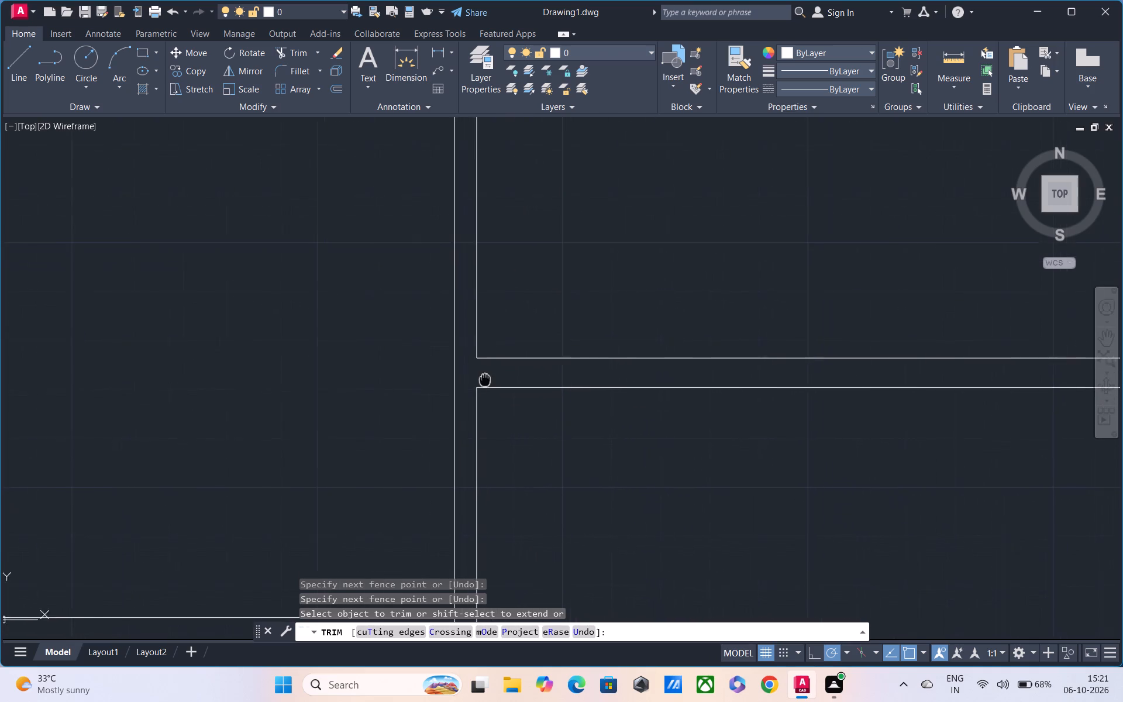
middle_drag(459, 374, 449, 371)
scroll(454, 371, down, 1)
middle_drag(633, 399, 519, 322)
scroll(521, 327, down, 2)
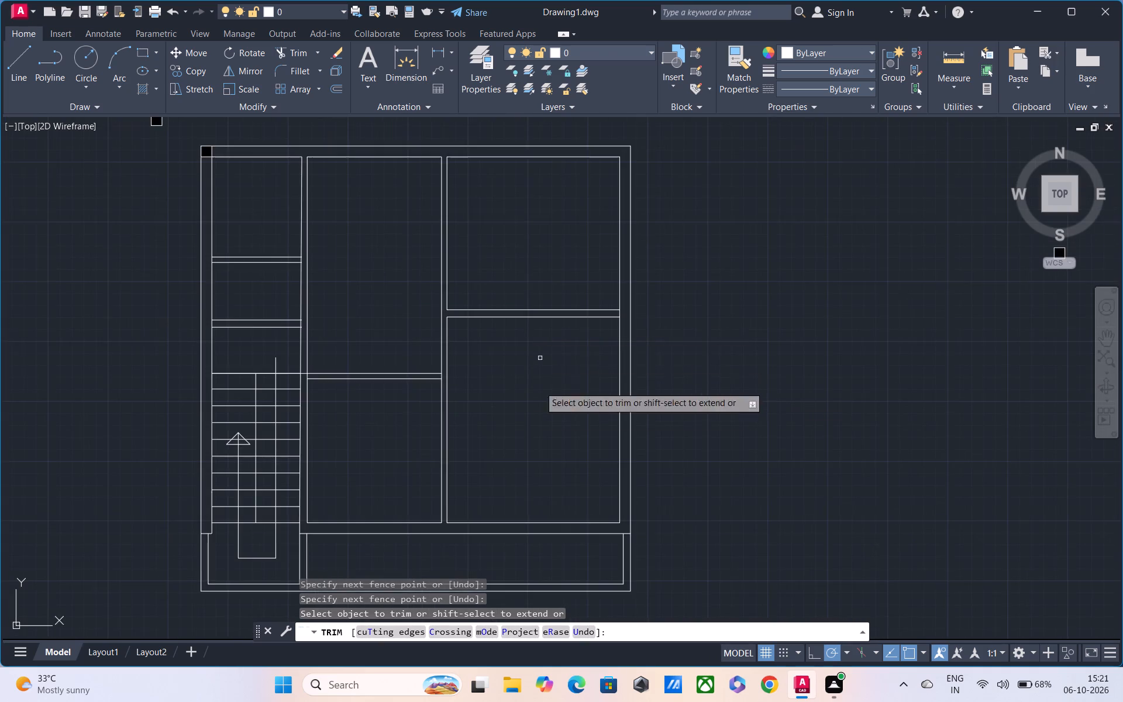
scroll(523, 402, down, 1)
middle_drag(512, 397, 439, 370)
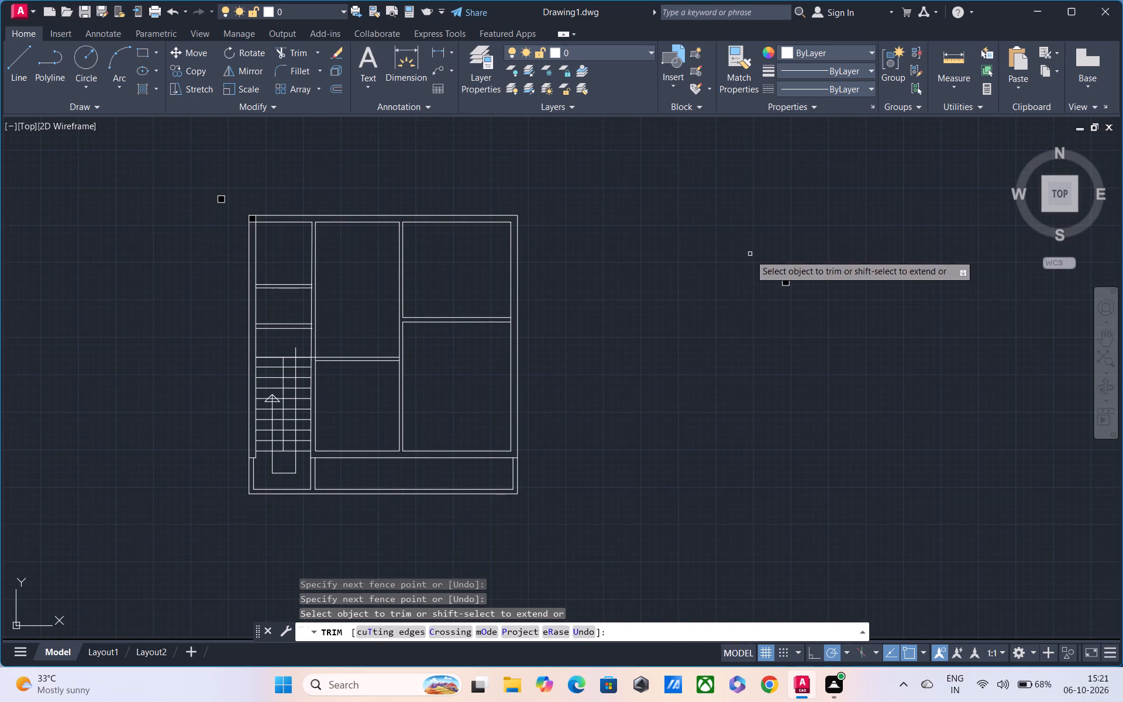
key(Escape)
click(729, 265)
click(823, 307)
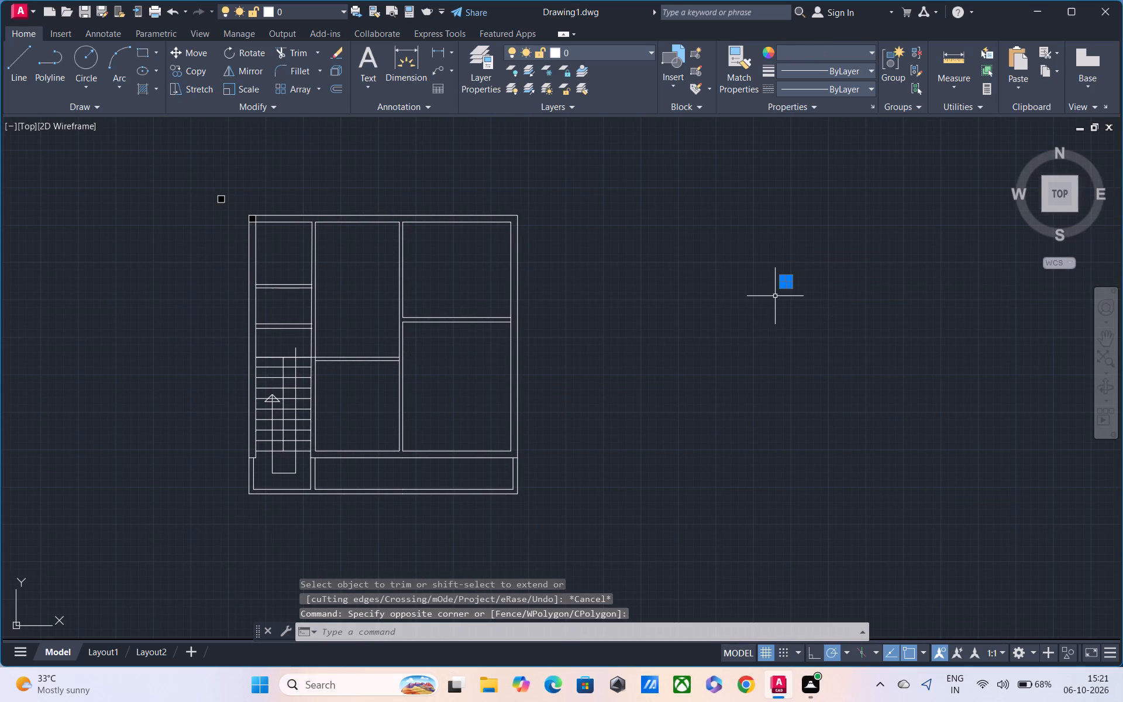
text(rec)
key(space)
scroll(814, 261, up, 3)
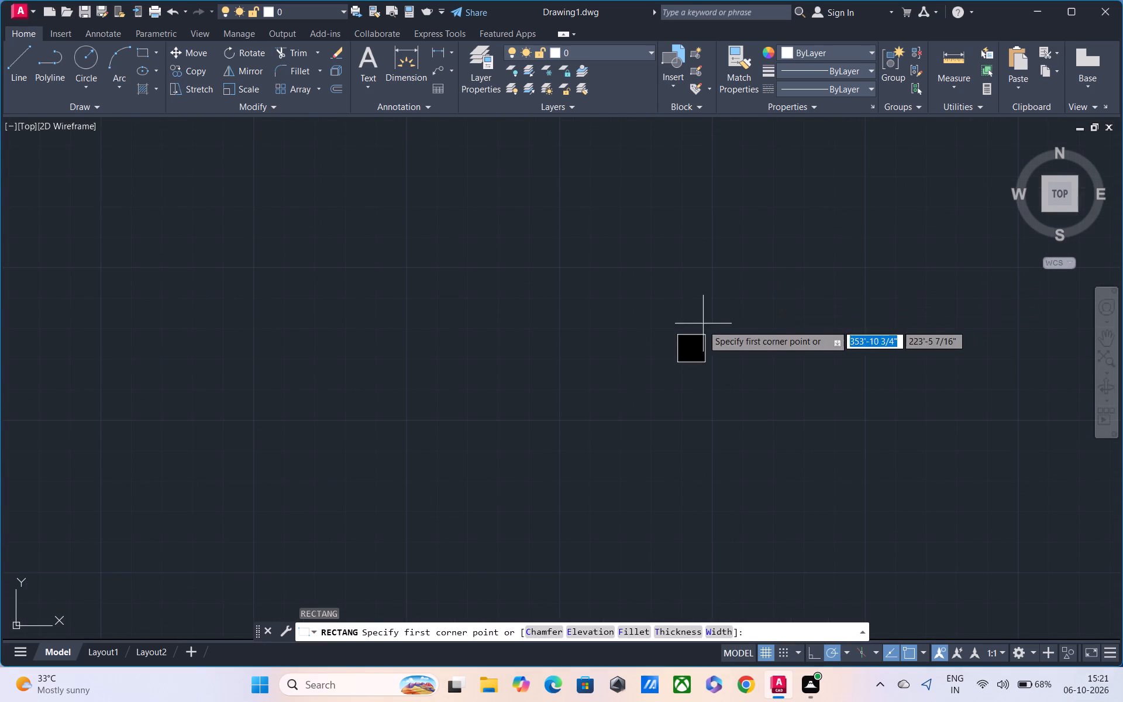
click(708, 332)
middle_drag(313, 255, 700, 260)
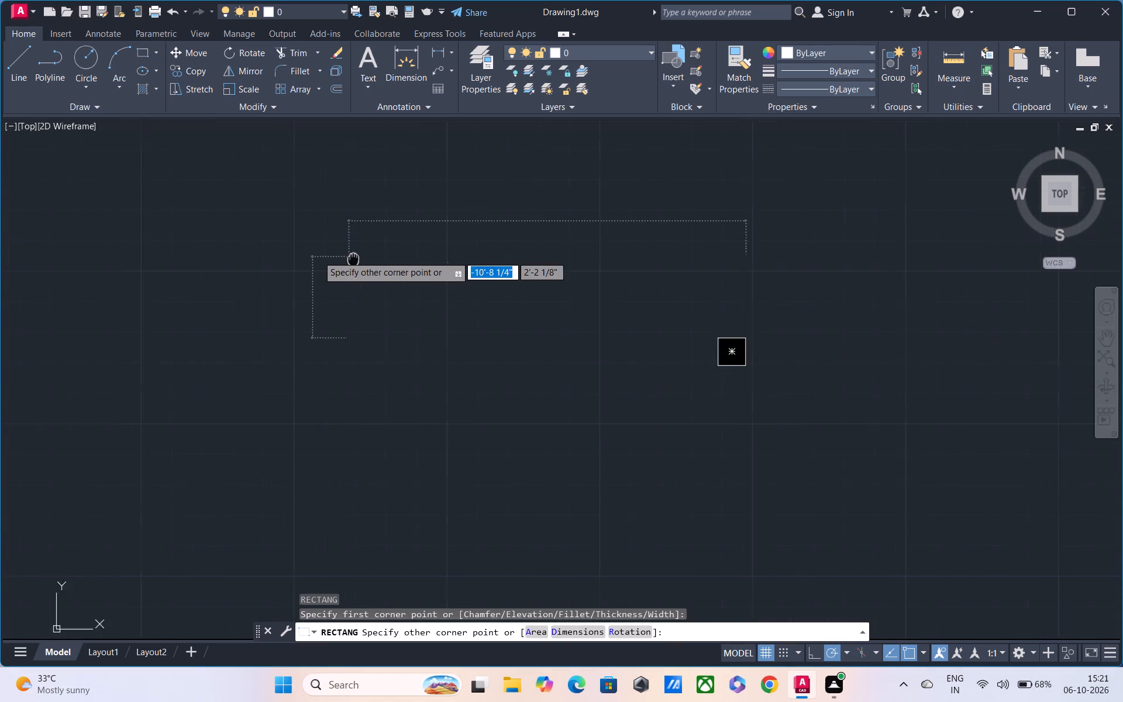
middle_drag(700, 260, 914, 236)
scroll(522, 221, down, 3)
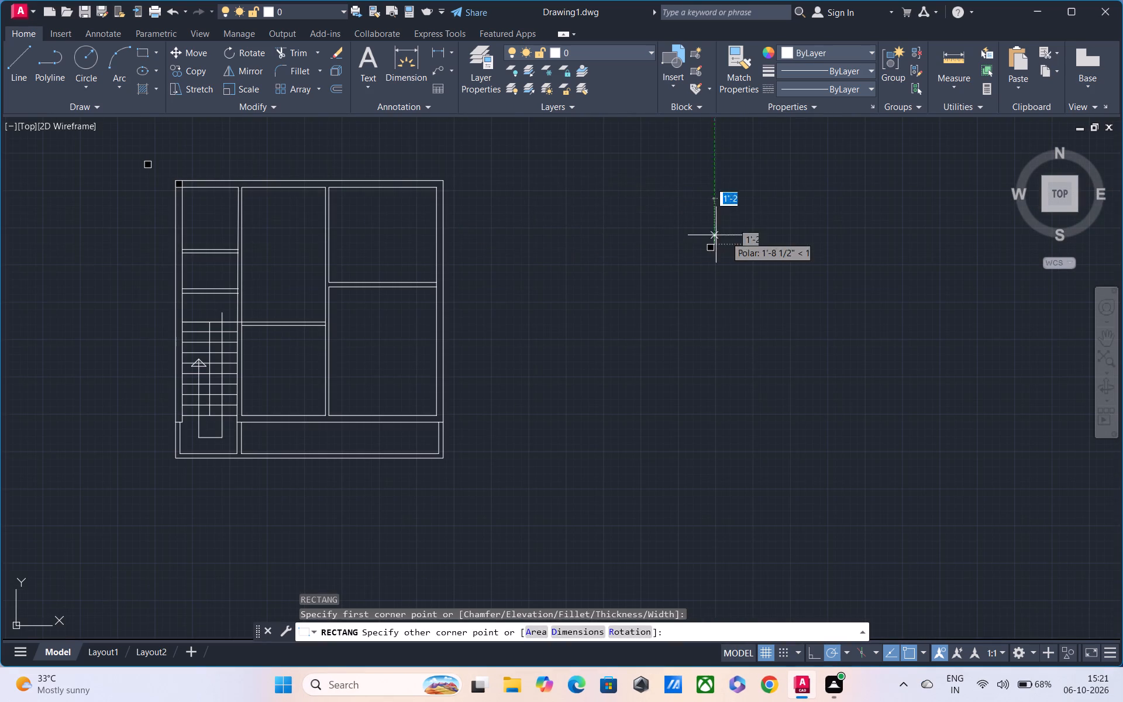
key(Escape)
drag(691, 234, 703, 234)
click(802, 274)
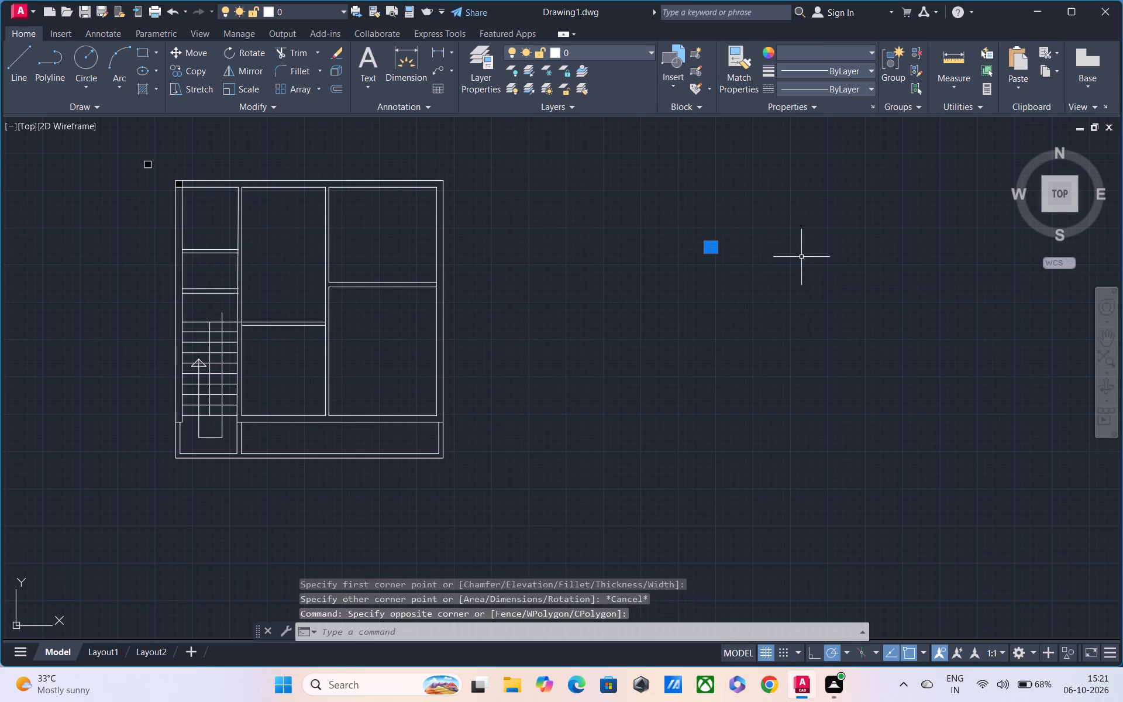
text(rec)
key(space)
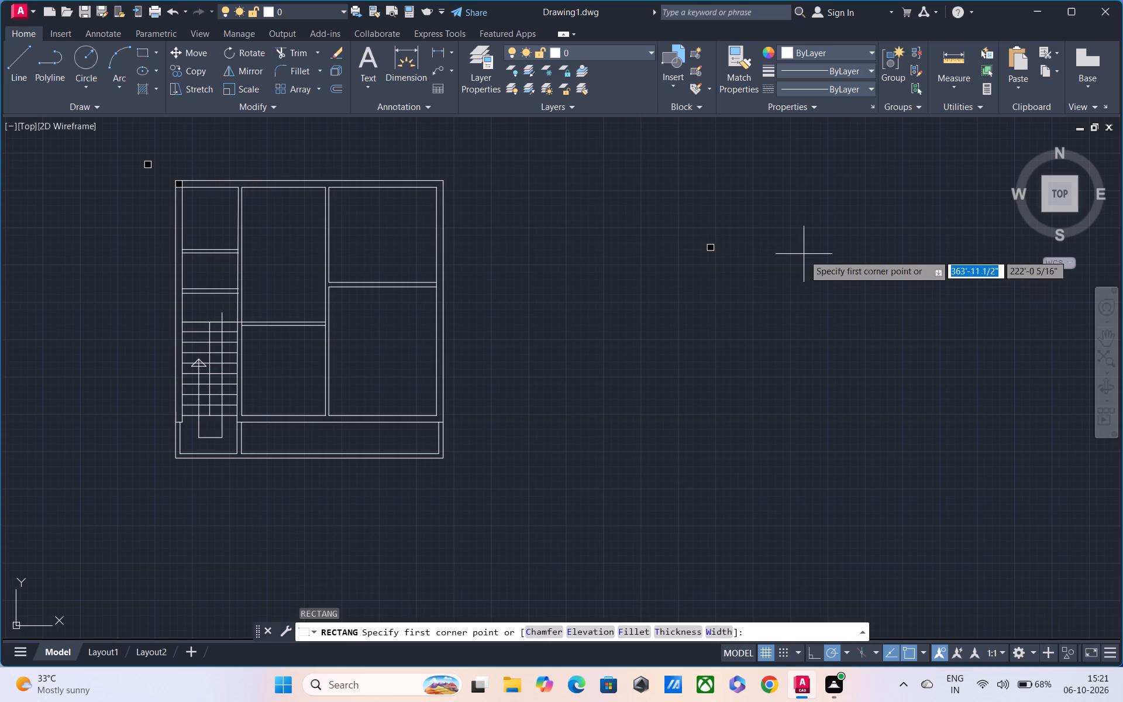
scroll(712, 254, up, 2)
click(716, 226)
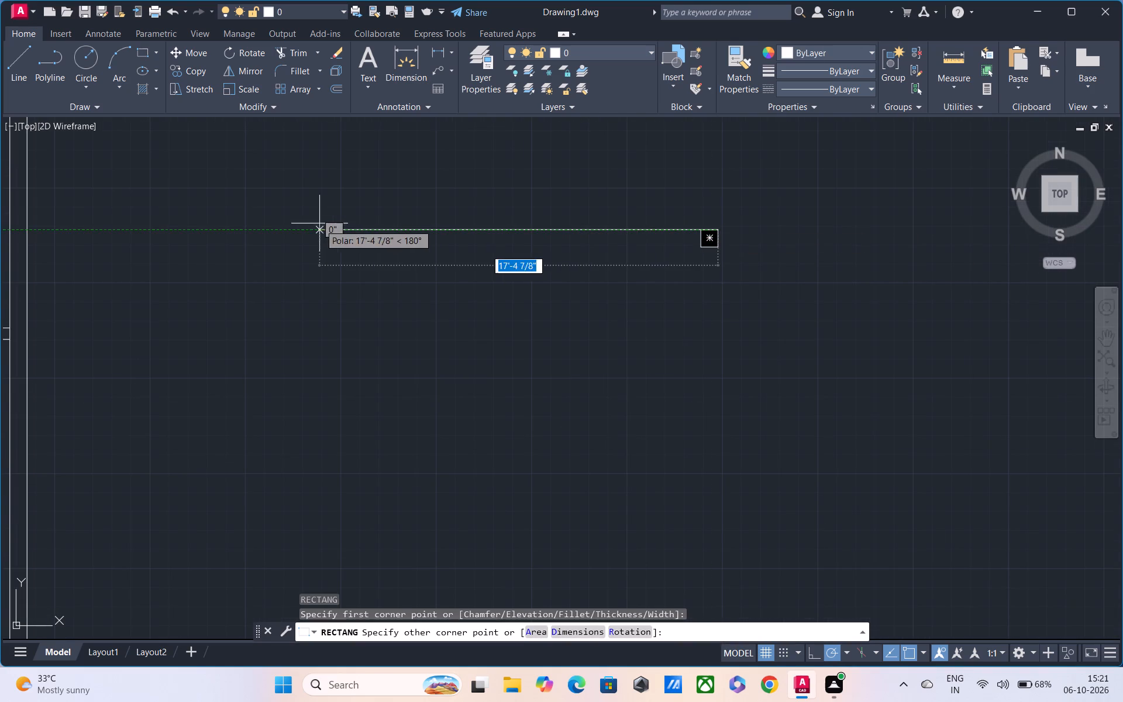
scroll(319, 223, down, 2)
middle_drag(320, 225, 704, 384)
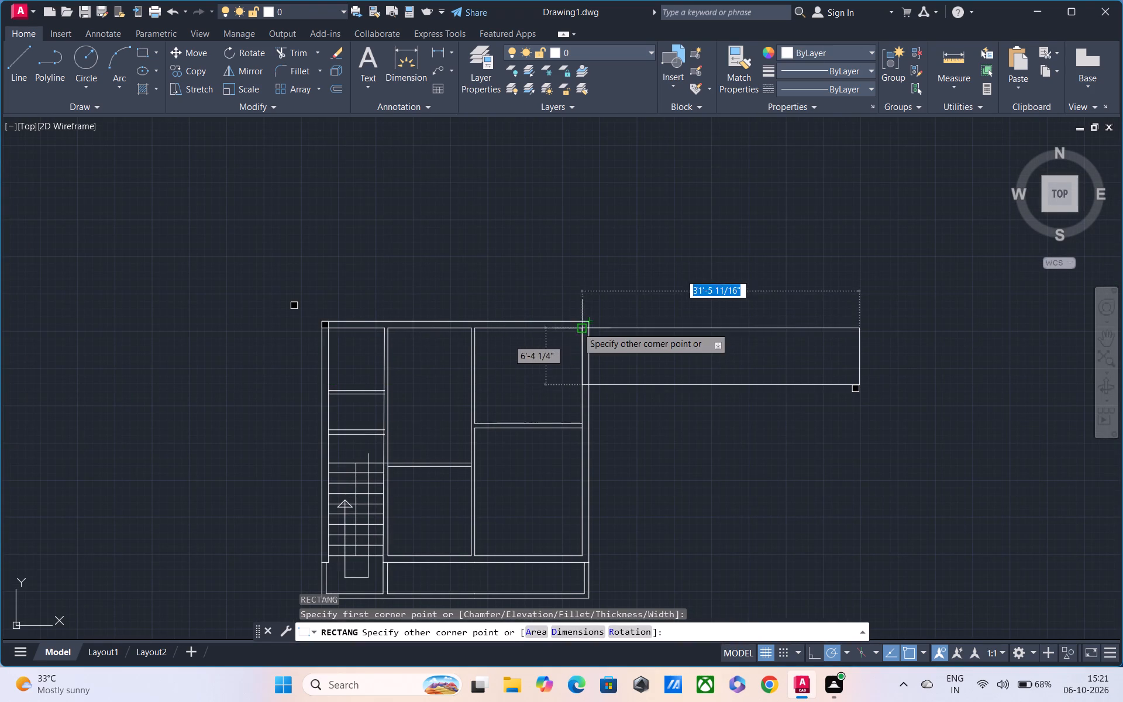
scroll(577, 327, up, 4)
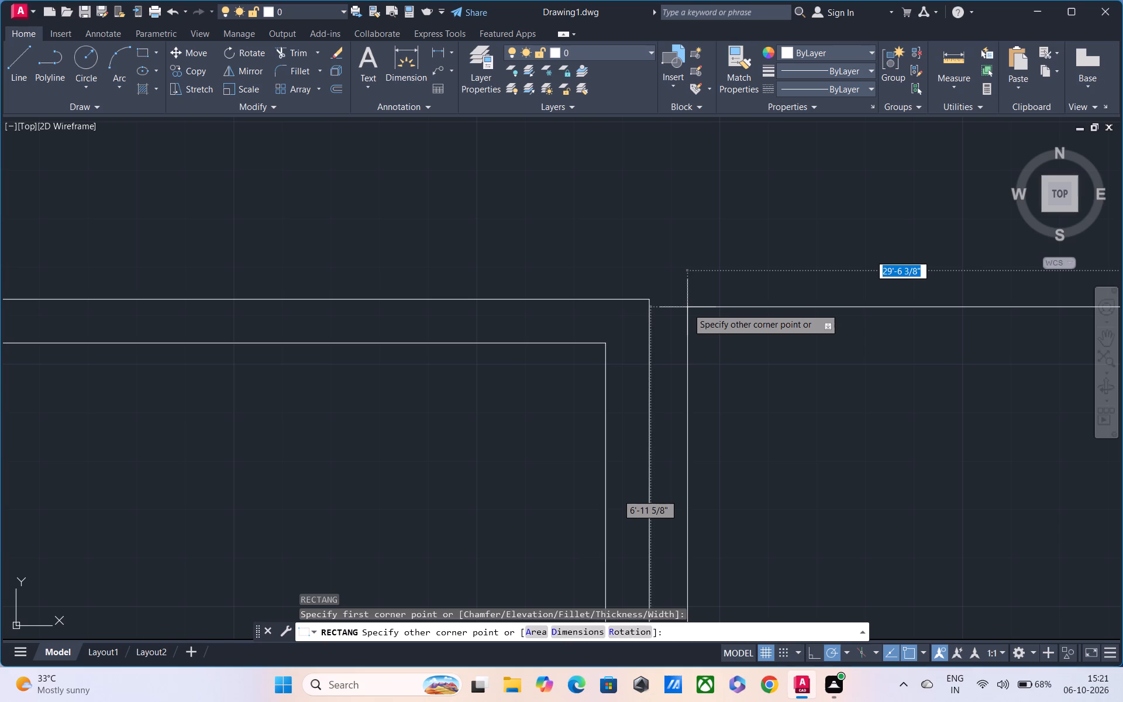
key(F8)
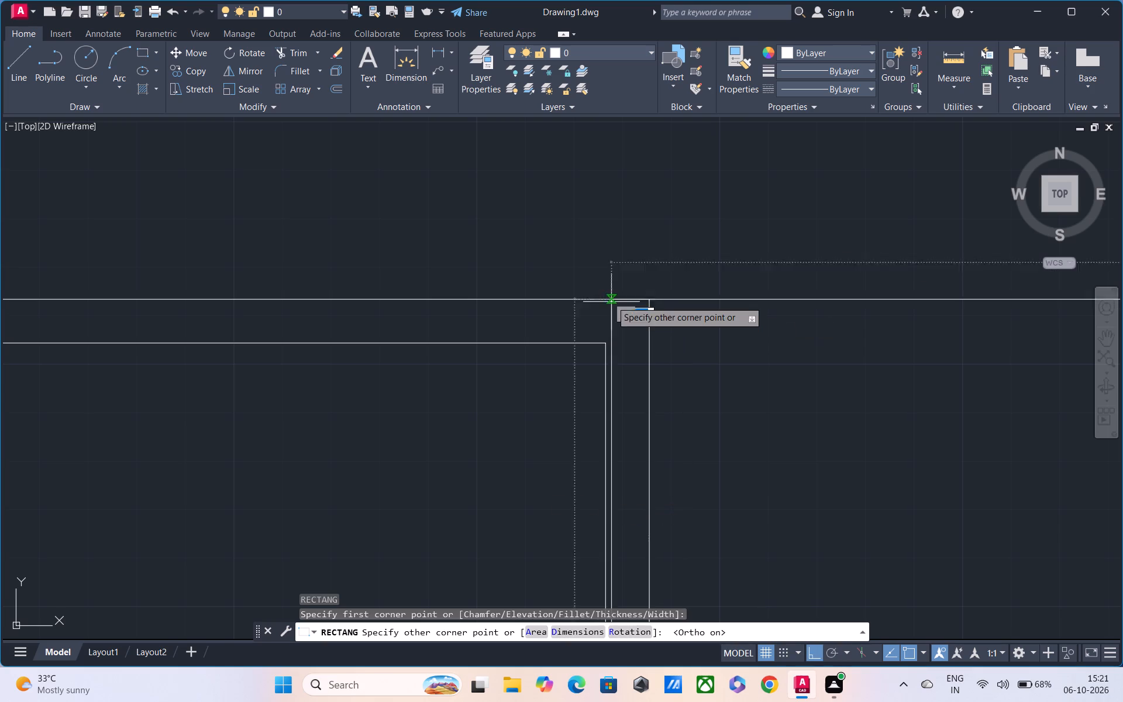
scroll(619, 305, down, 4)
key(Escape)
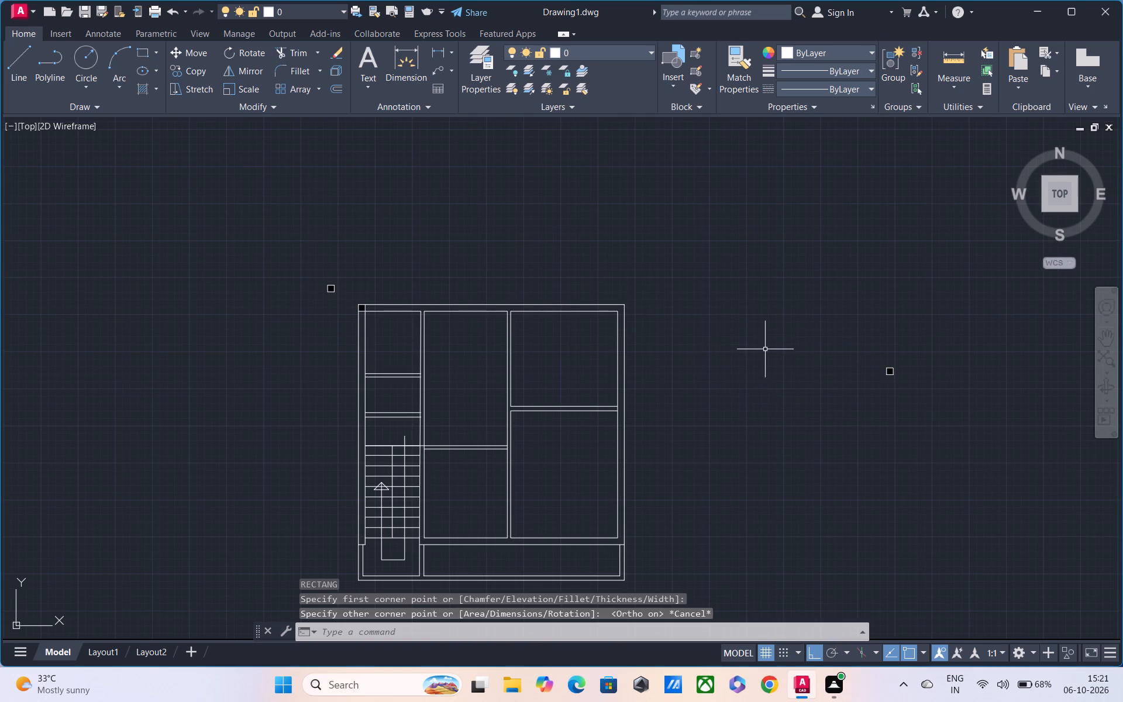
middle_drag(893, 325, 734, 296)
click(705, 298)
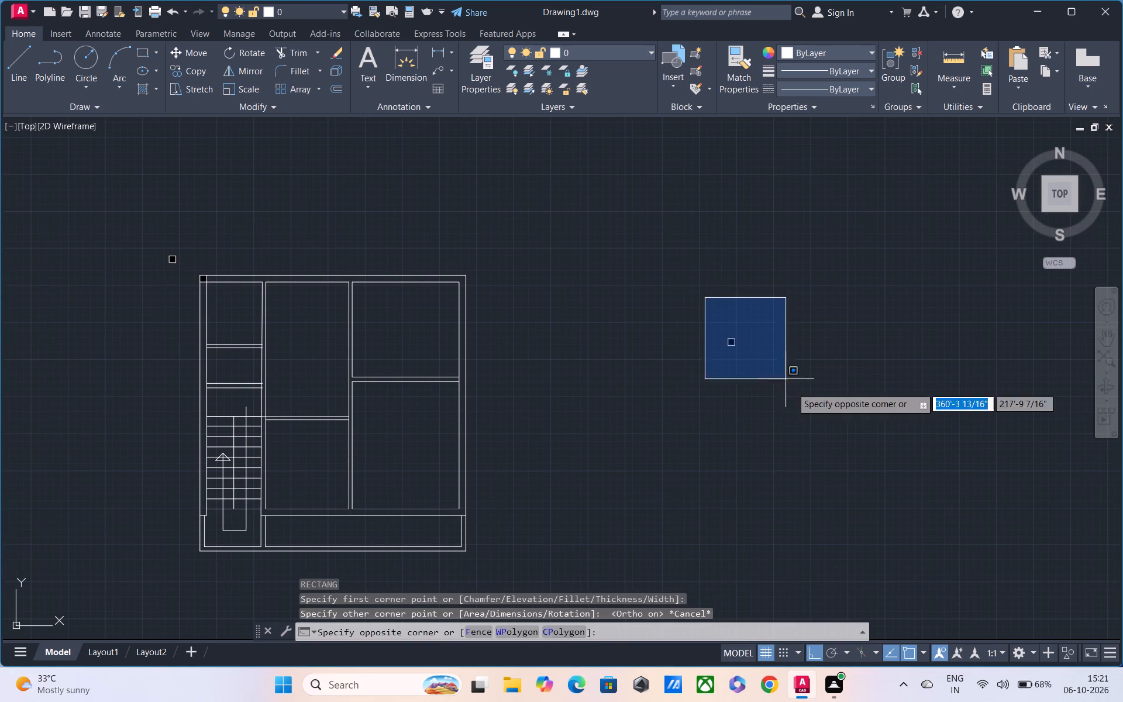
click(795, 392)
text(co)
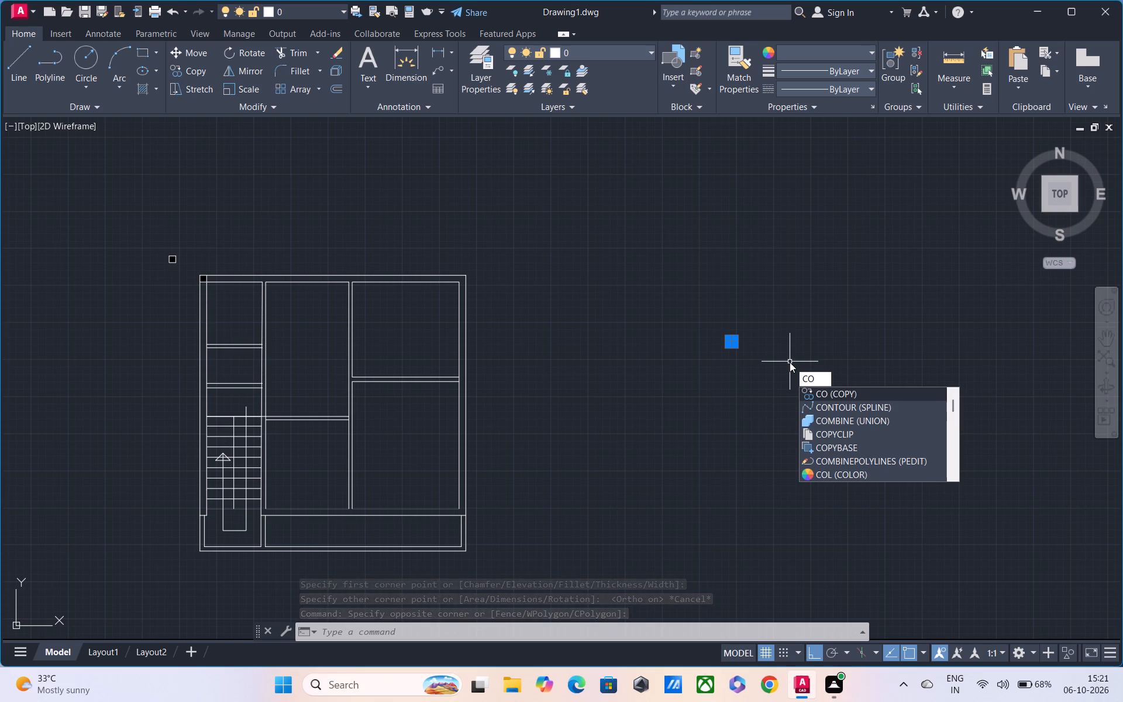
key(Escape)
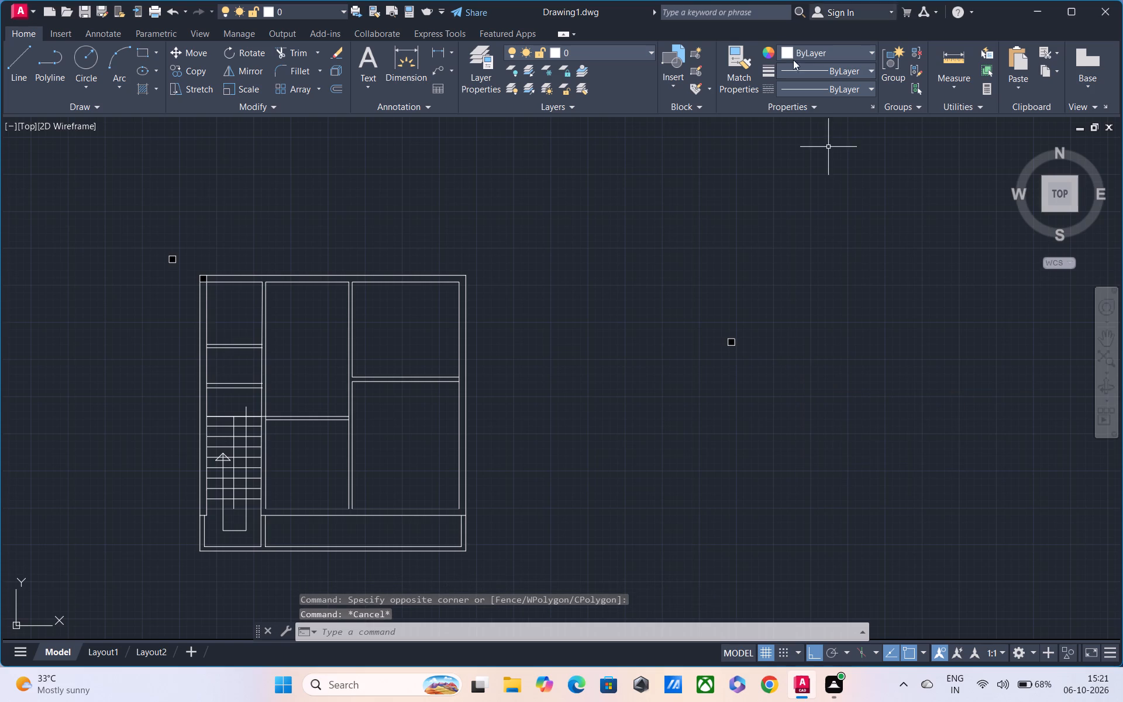
Draw a 9" by 9" square from lines inside the outer wall's upper-right corner, starting at its outer corner point.
middle_drag(426, 246, 419, 291)
scroll(428, 339, up, 4)
middle_drag(534, 324, 469, 355)
key(r)
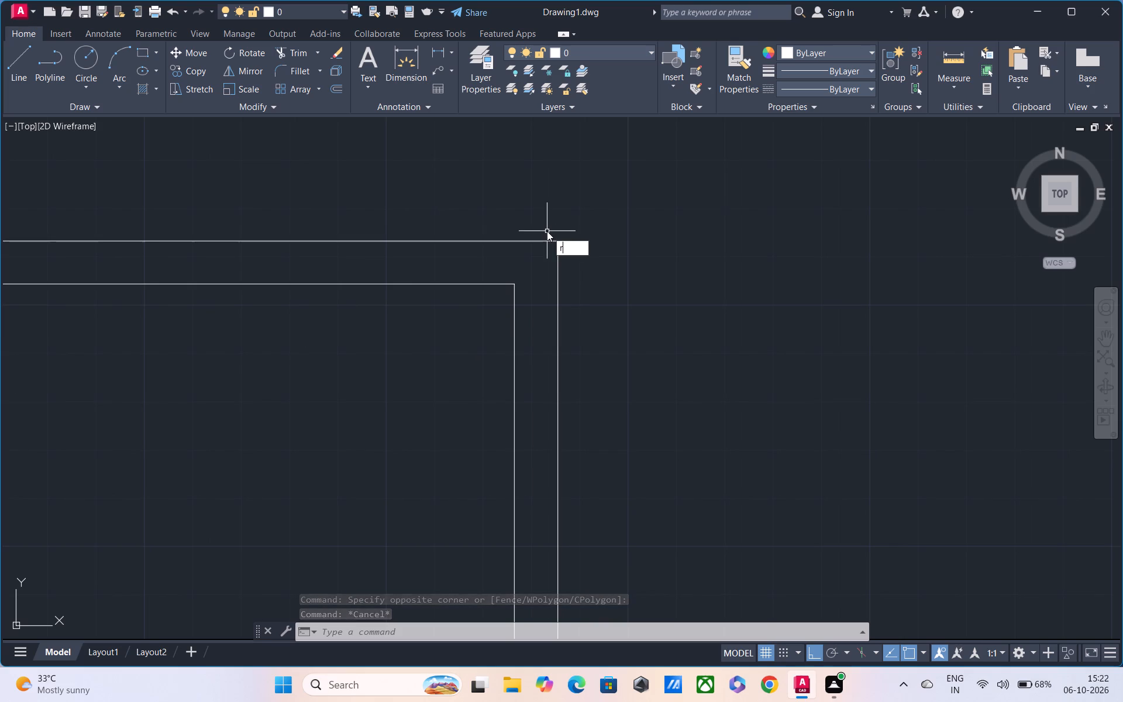
key(Escape)
text(le)
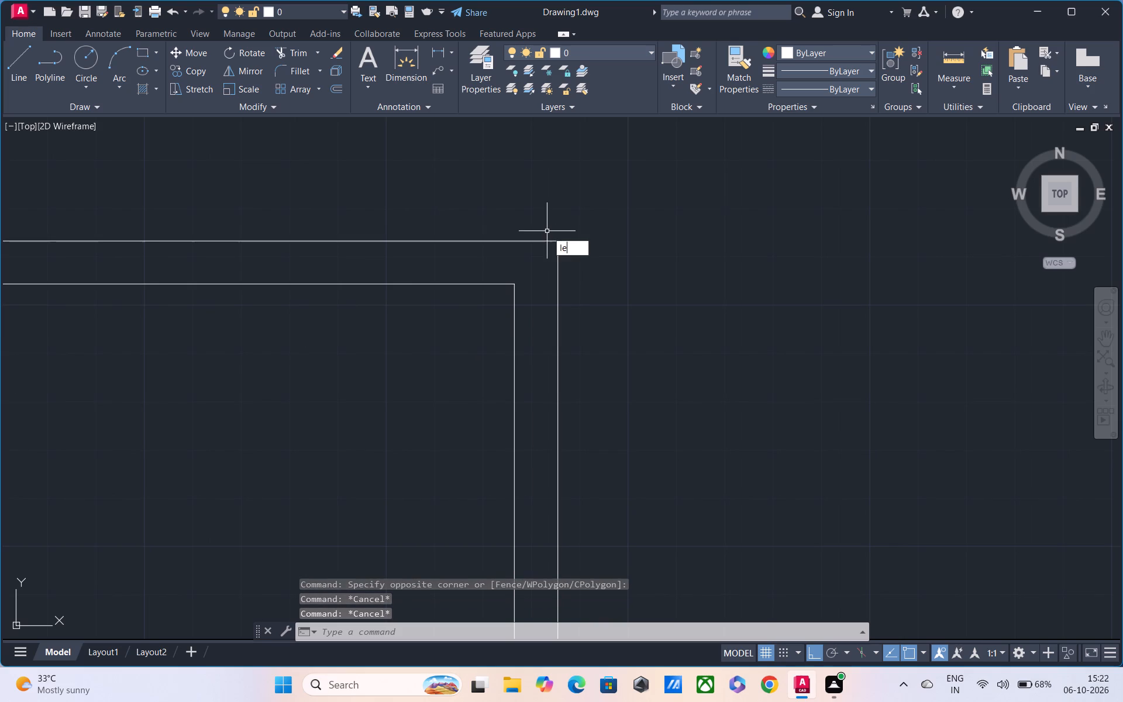
key(BackSpace)
text(l)
key(space)
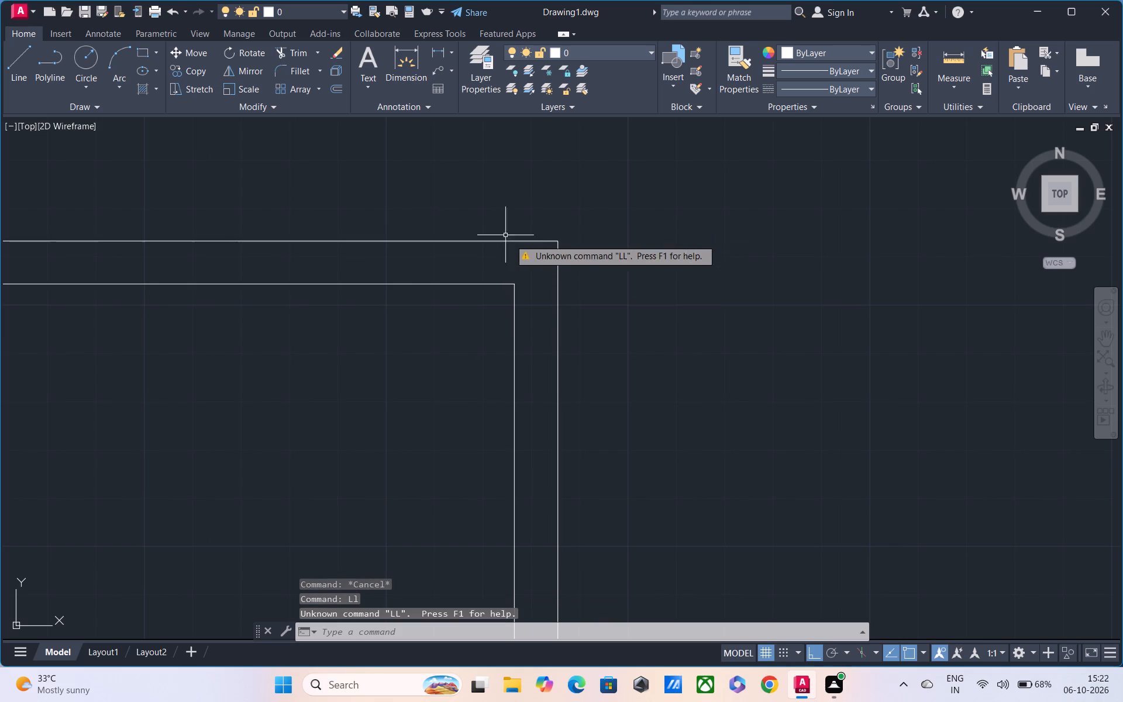
key(Escape)
text(l)
key(space)
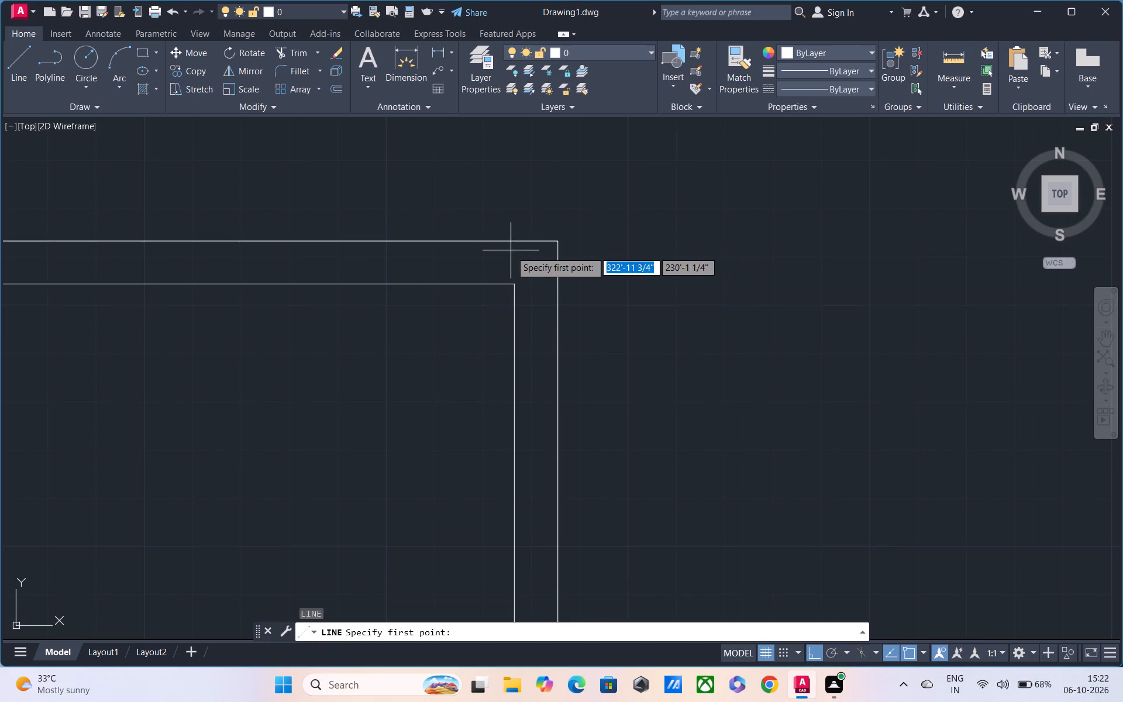
click(559, 244)
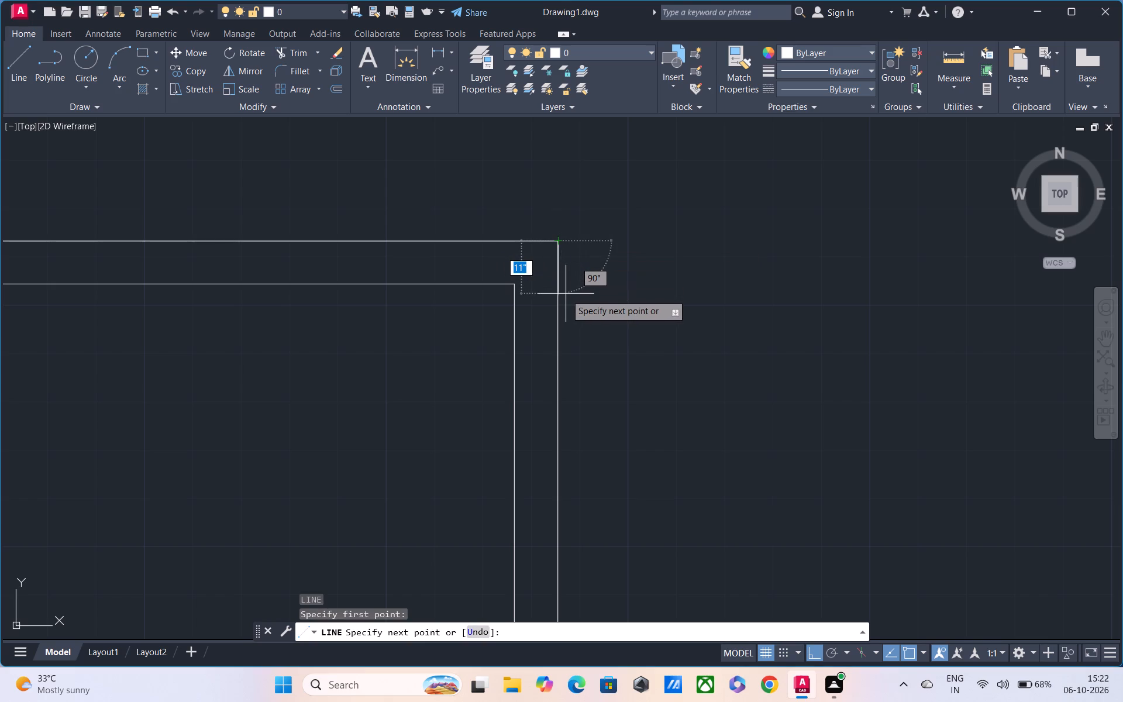
text(9")
key(Return)
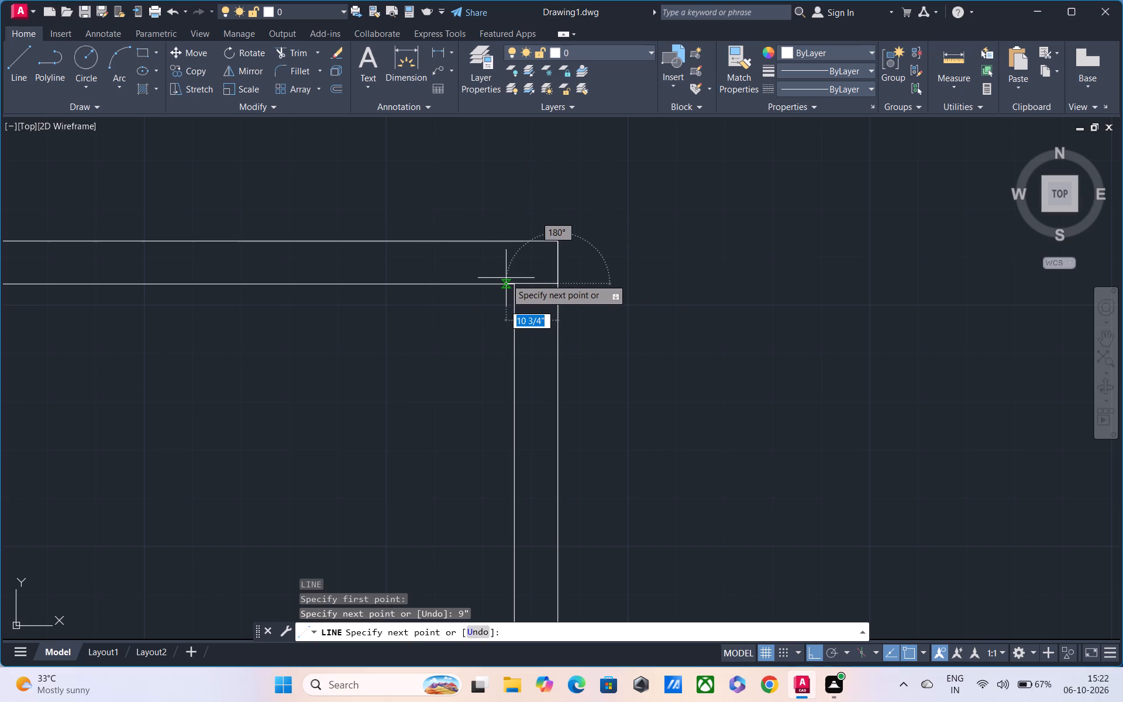
text(9")
key(Return)
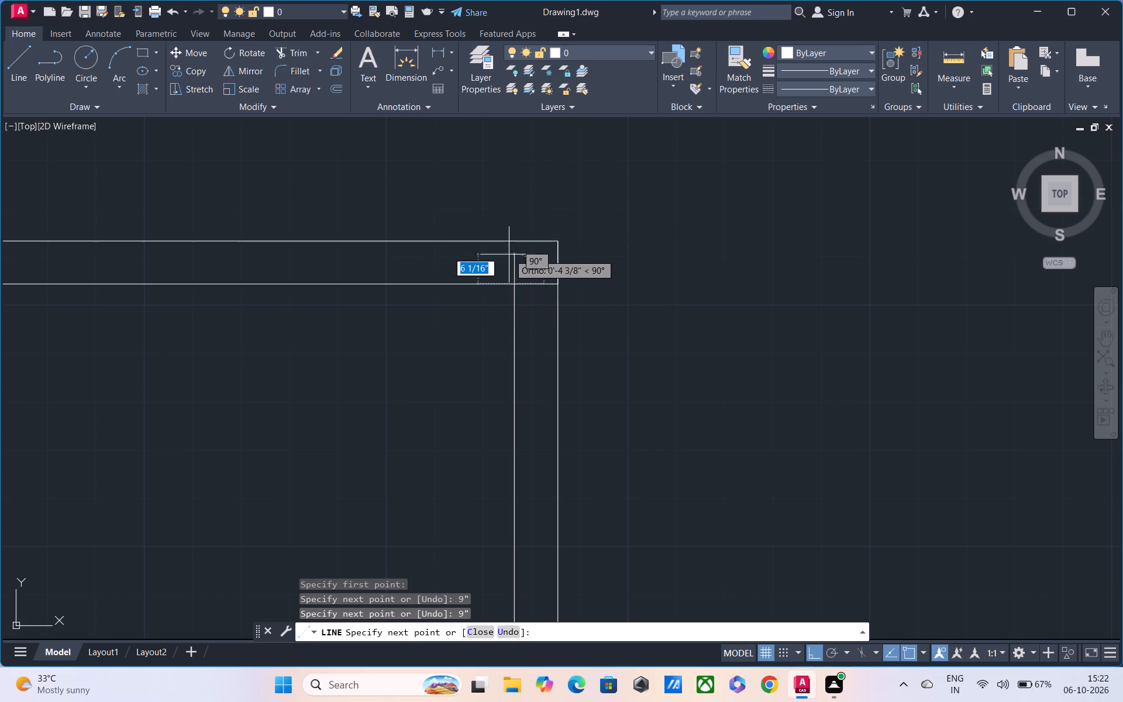
text(9")
key(Return)
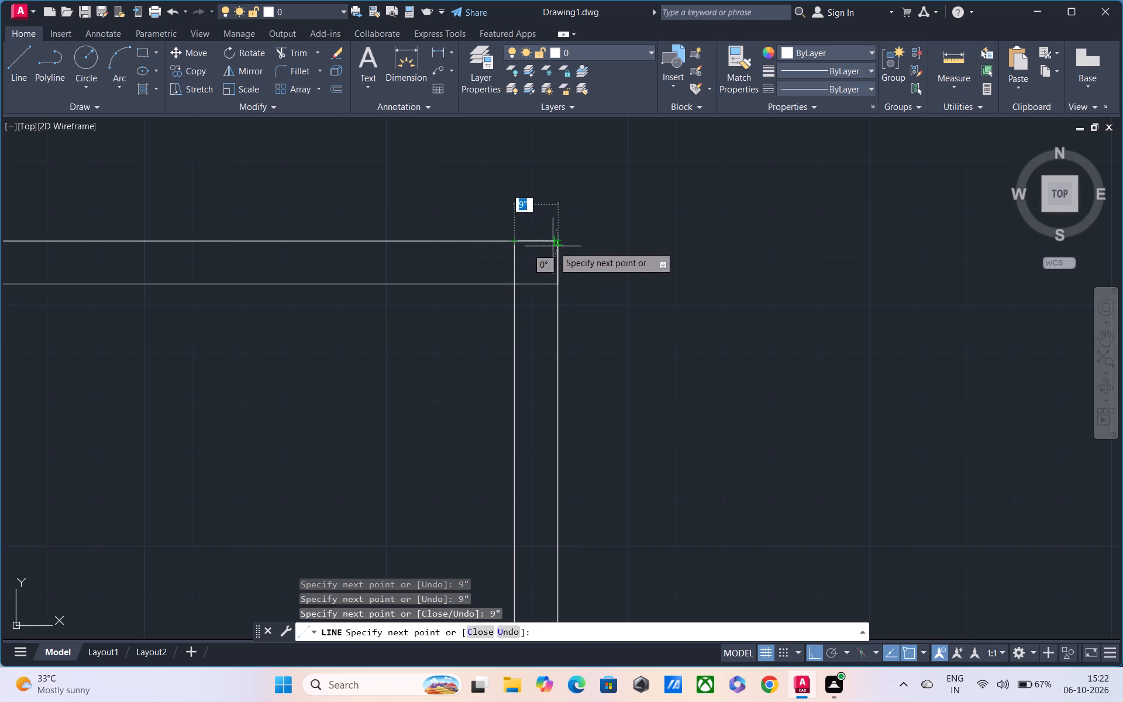
click(560, 245)
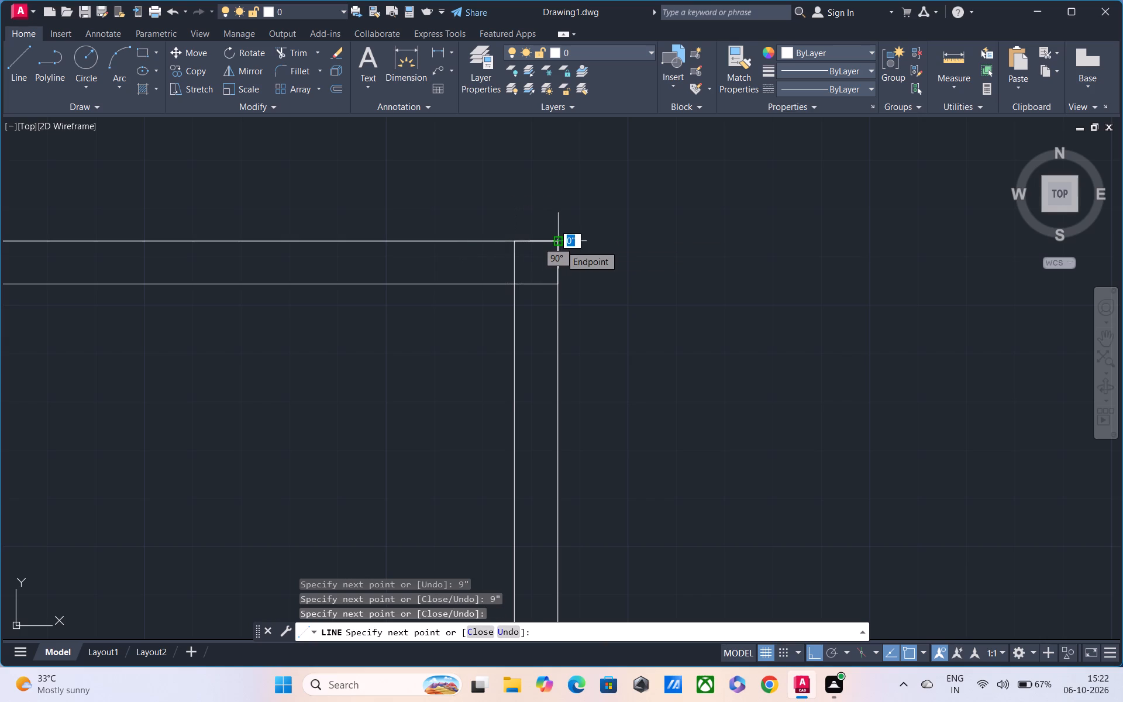
key(space)
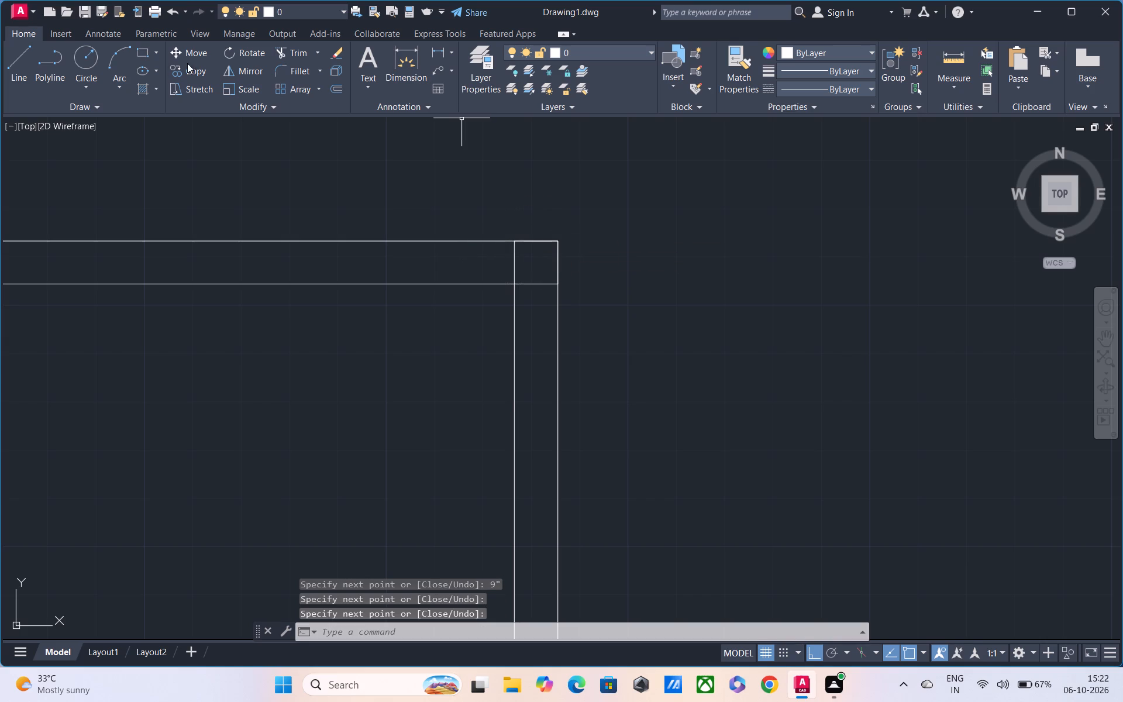
Hatch the 9" square at the outer wall's upper-right corner with the SOLID pattern in black (0,0,0).
text(ha)
click(330, 173)
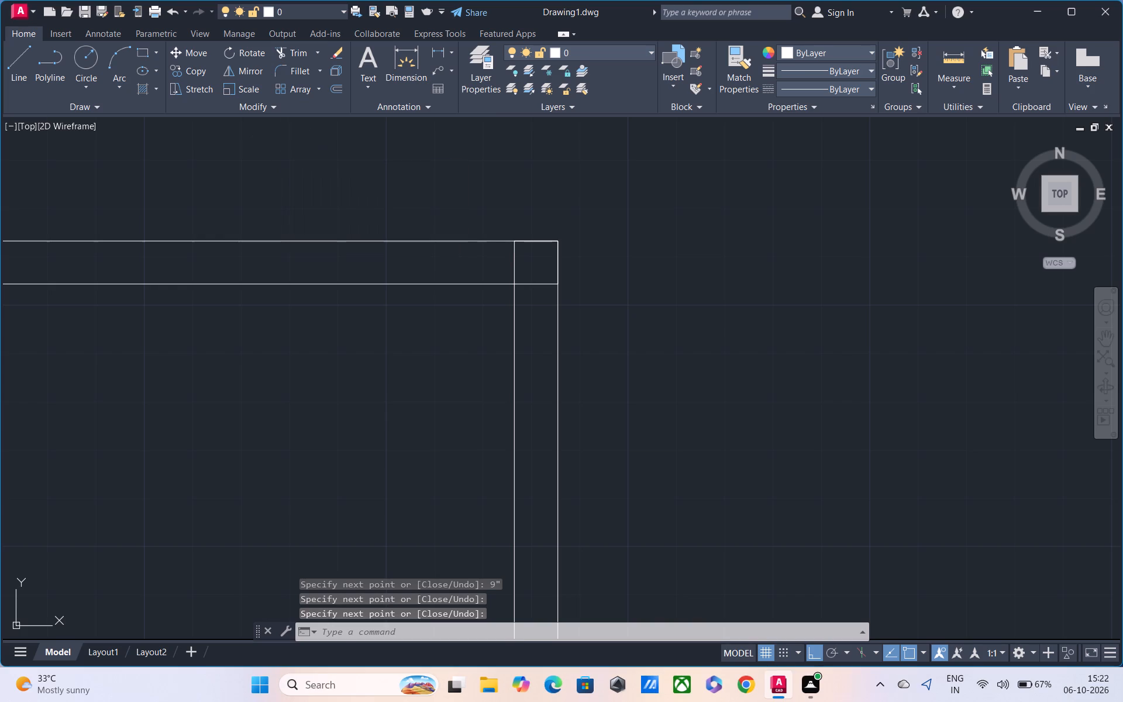
click(529, 260)
scroll(573, 438, down, 2)
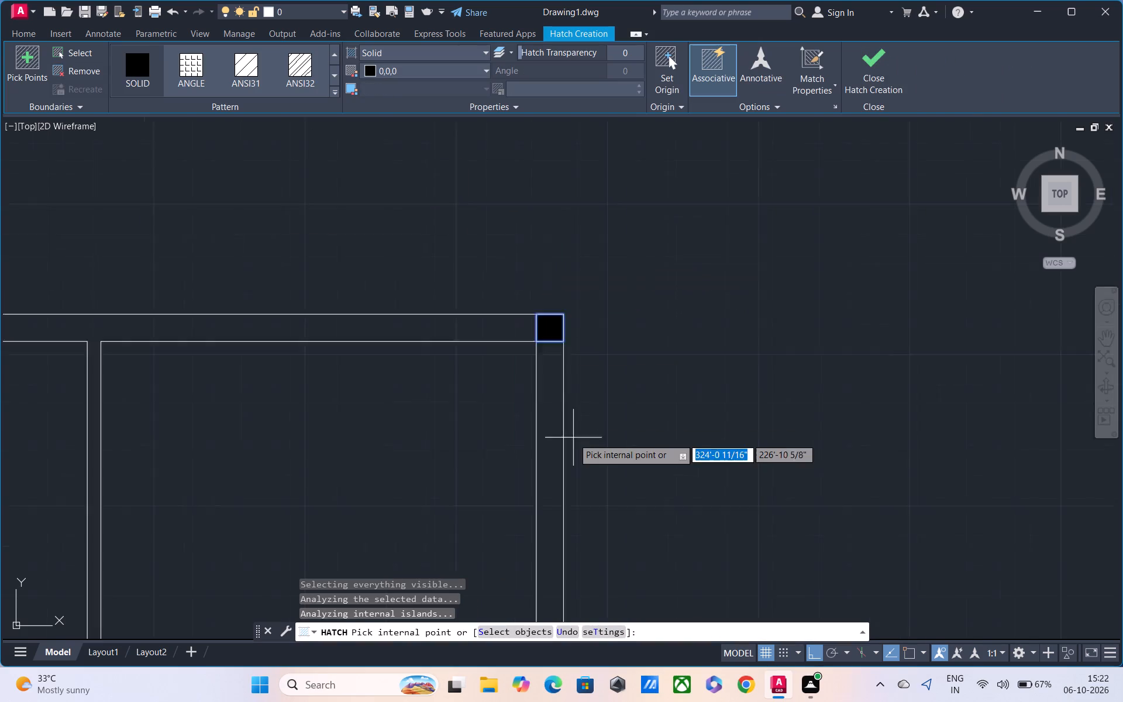
middle_drag(554, 468, 426, 345)
middle_drag(336, 474, 483, 478)
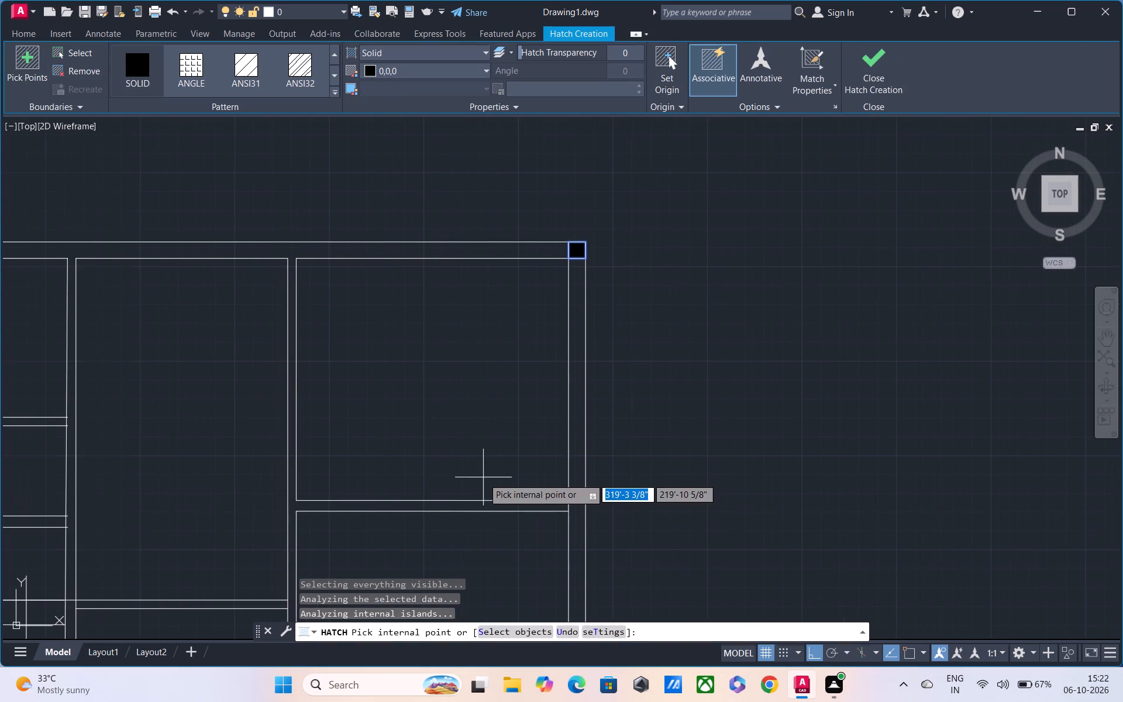
middle_drag(435, 483, 587, 519)
middle_drag(522, 524, 522, 518)
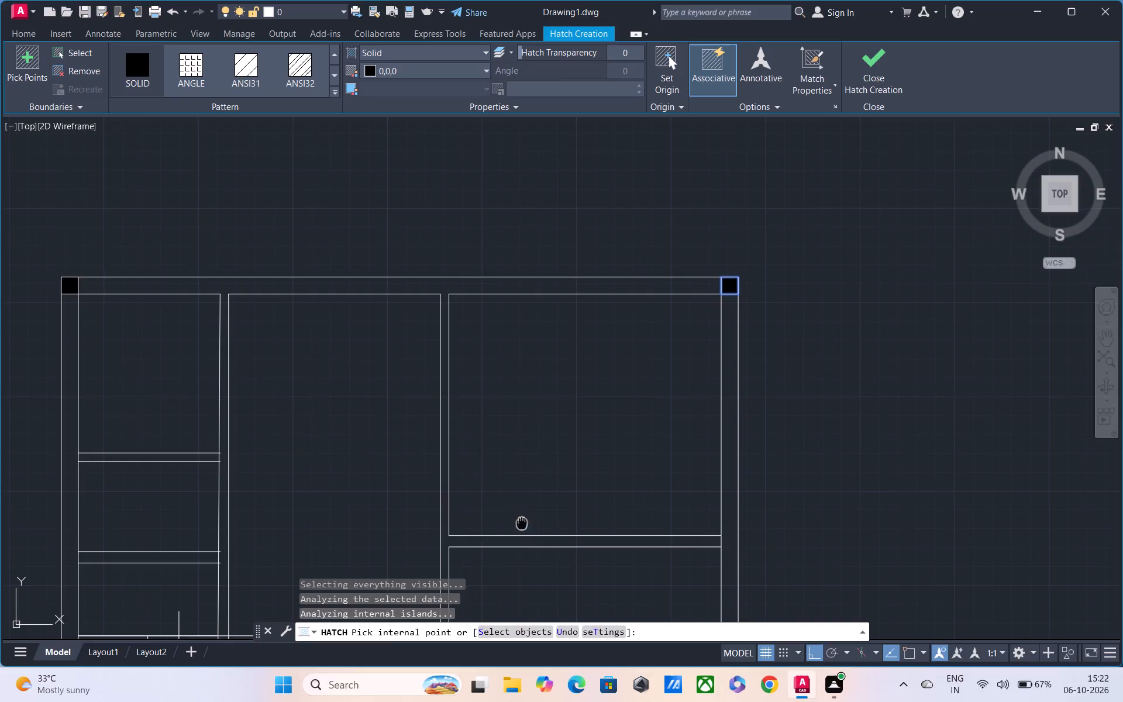
middle_drag(522, 518, 533, 462)
key(Escape)
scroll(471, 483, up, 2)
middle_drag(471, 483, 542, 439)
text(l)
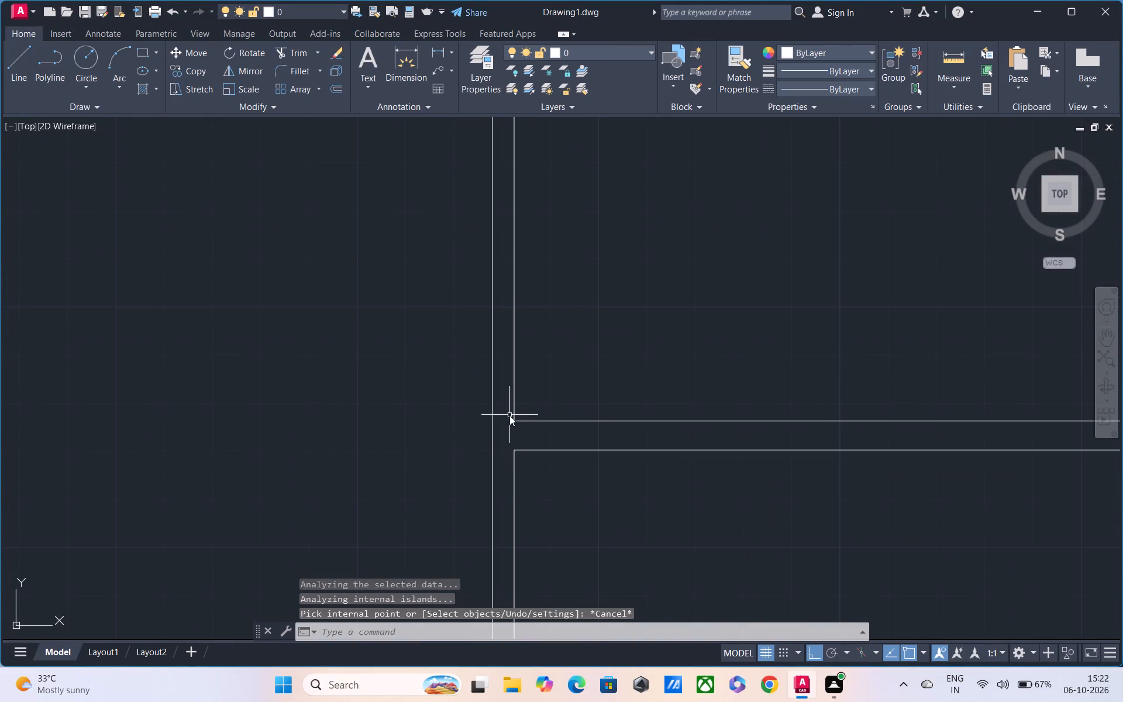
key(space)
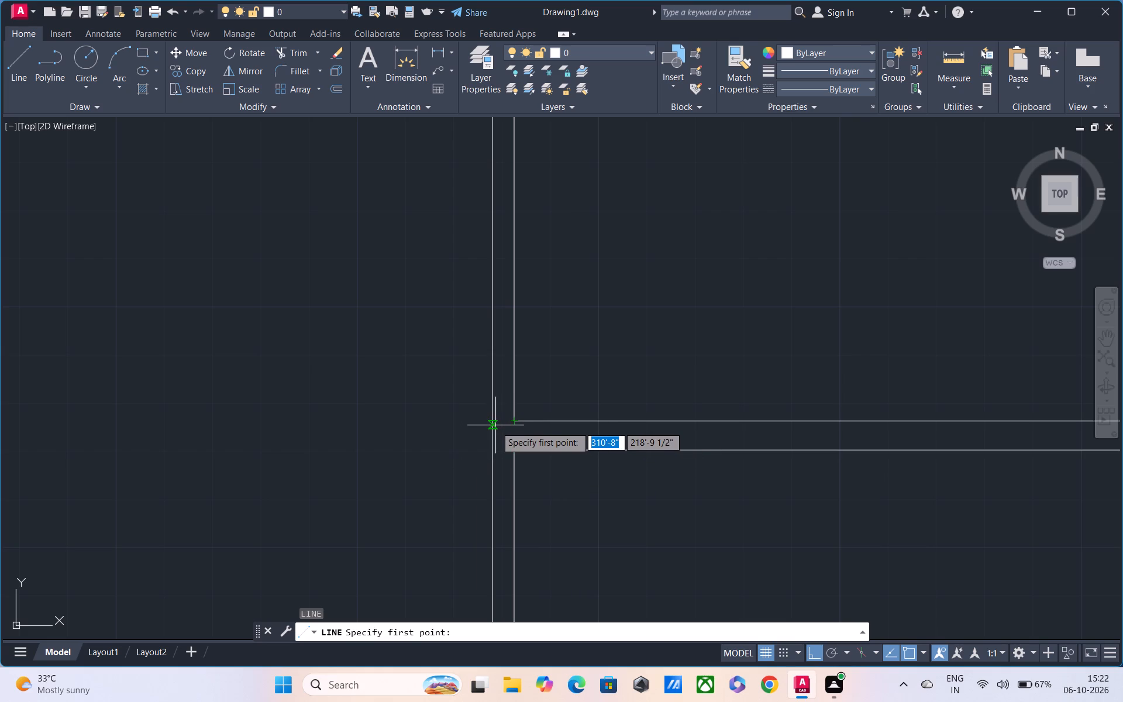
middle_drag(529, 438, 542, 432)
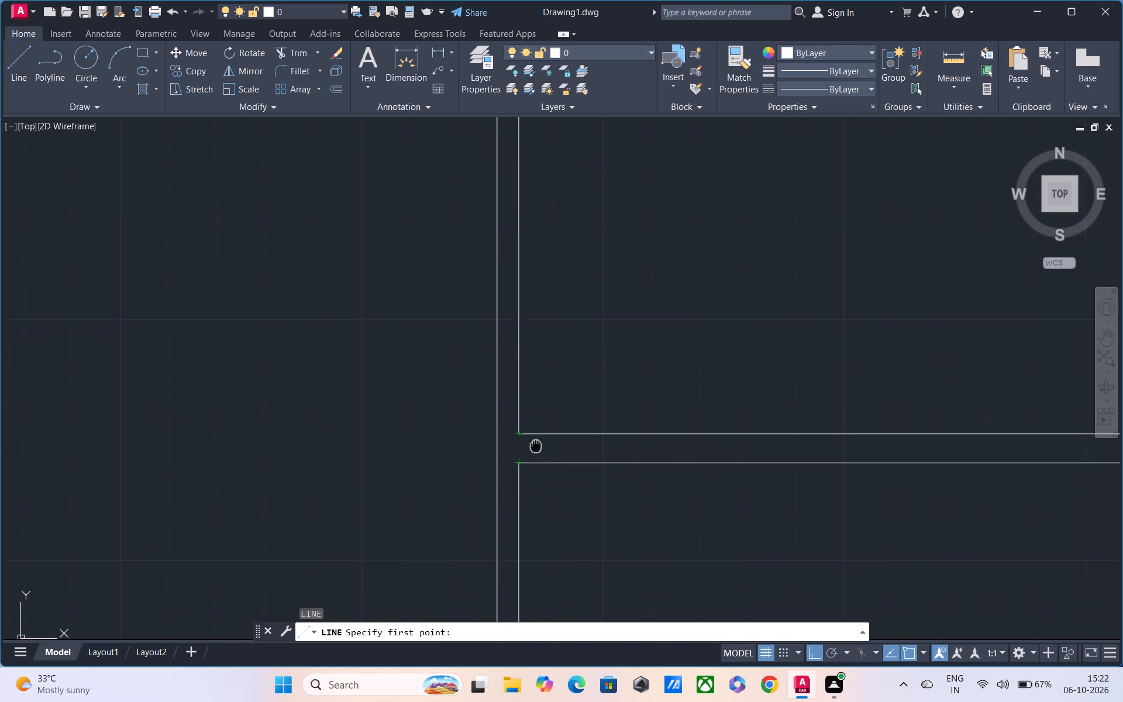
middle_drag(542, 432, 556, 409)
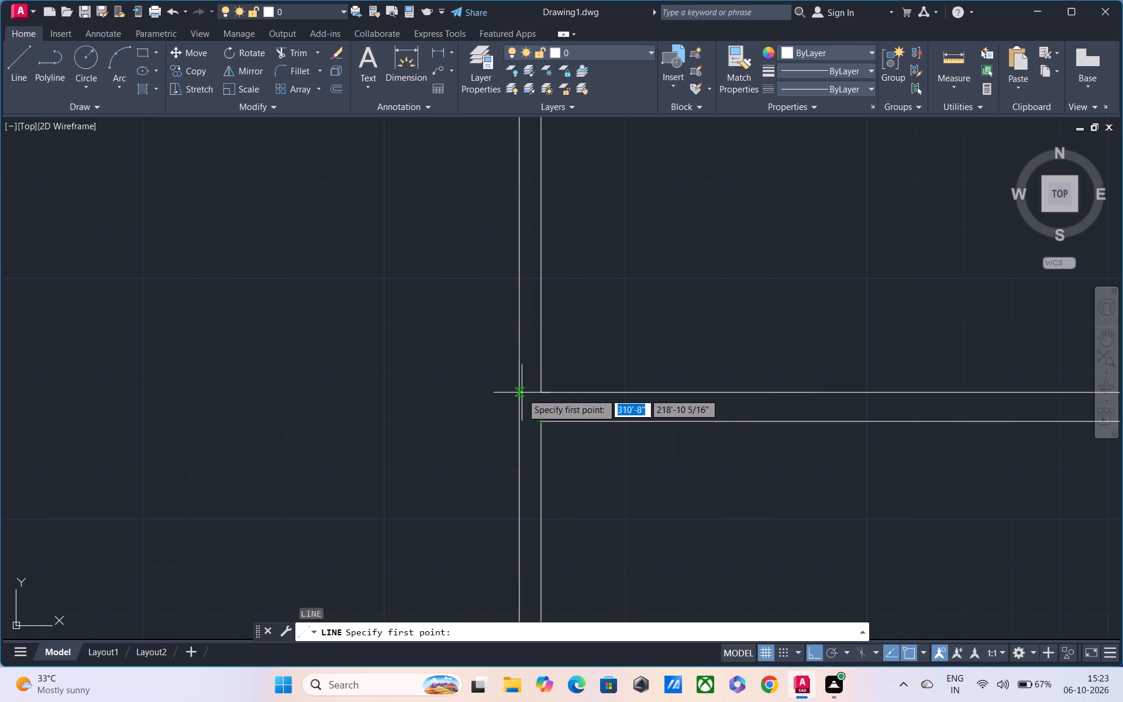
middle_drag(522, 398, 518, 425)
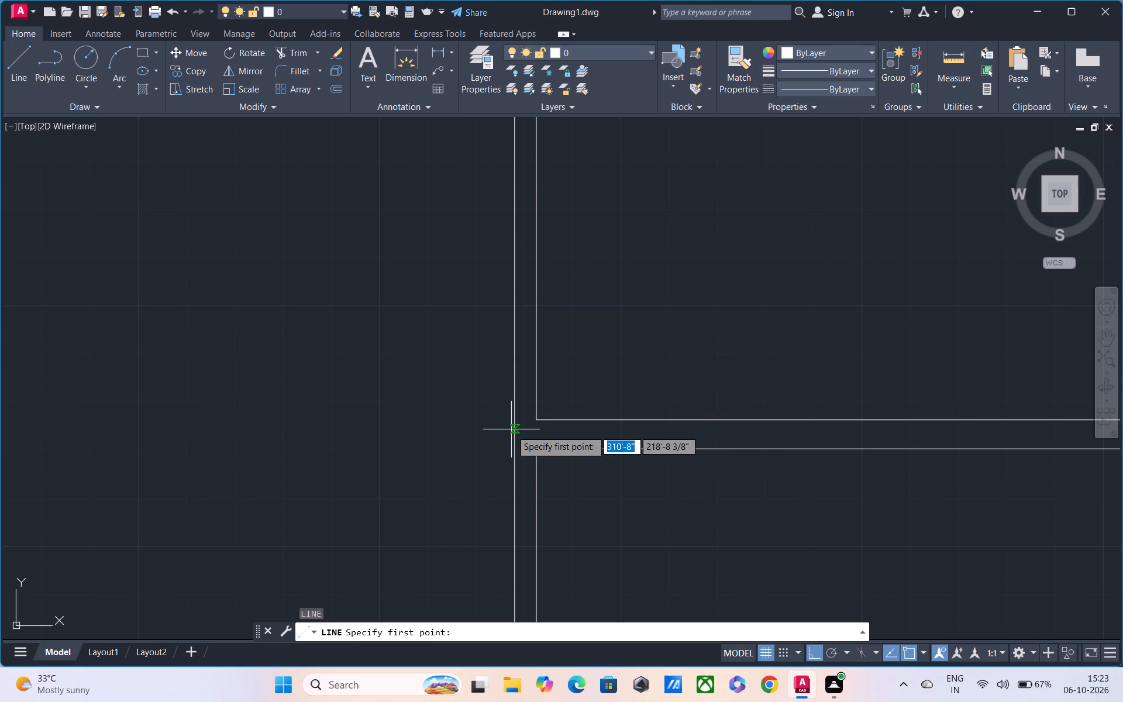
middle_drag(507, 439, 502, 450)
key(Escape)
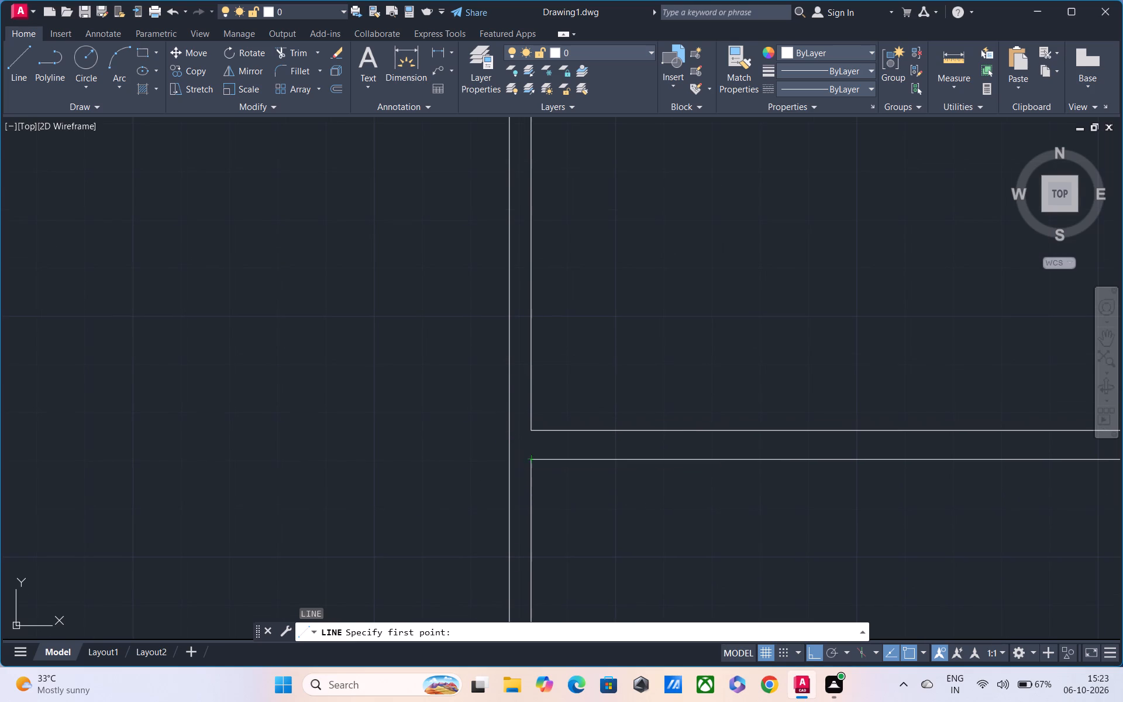
Draw a line closing the gap in the middle-right vertical partition's right face, between the two lines of the horizontal partition.
middle_drag(481, 387, 430, 317)
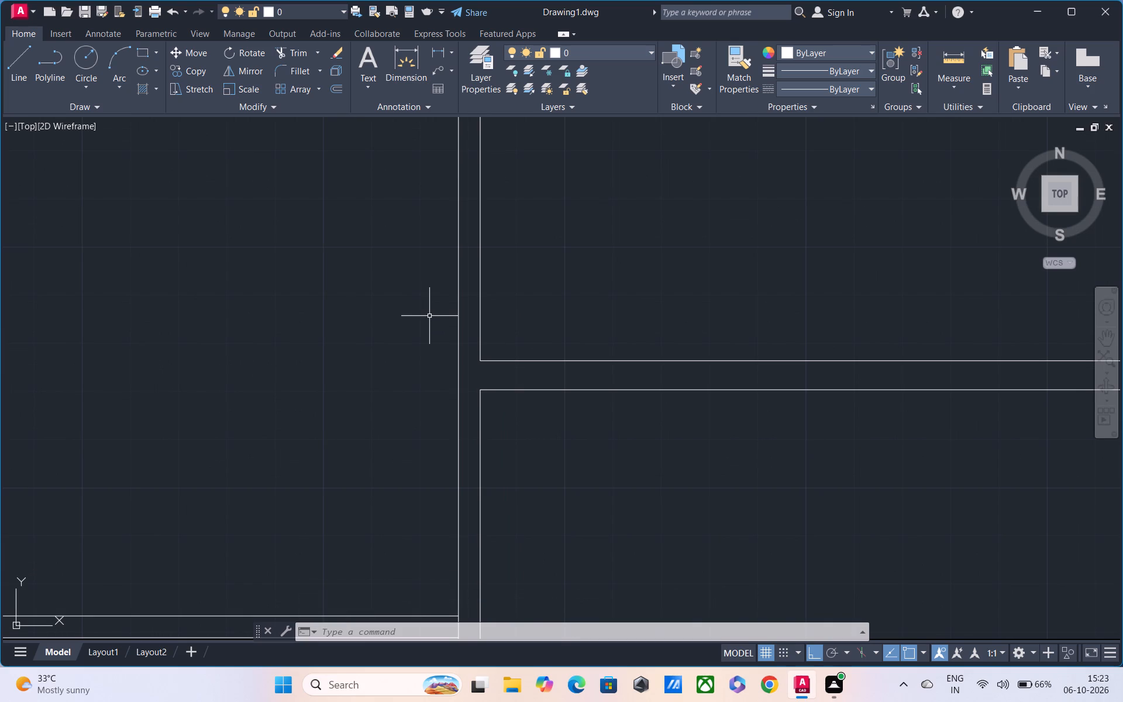
middle_drag(432, 297, 381, 280)
scroll(417, 335, up, 3)
middle_drag(384, 286, 352, 267)
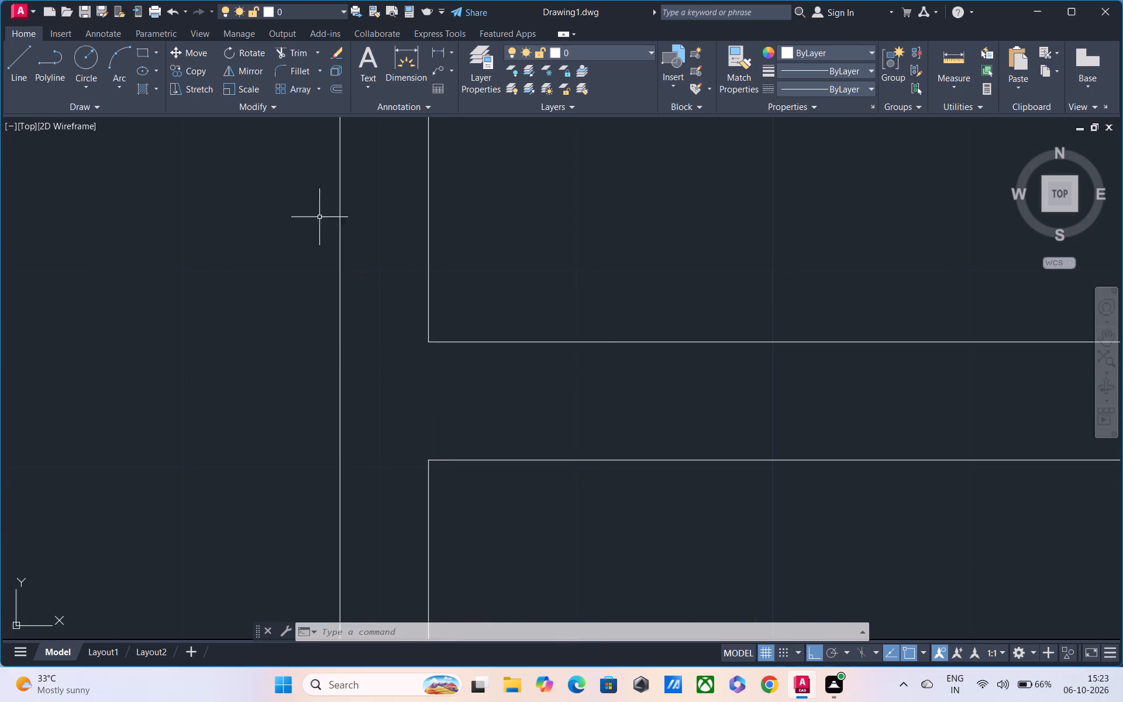
scroll(349, 290, down, 2)
scroll(359, 397, down, 2)
middle_drag(330, 383, 277, 371)
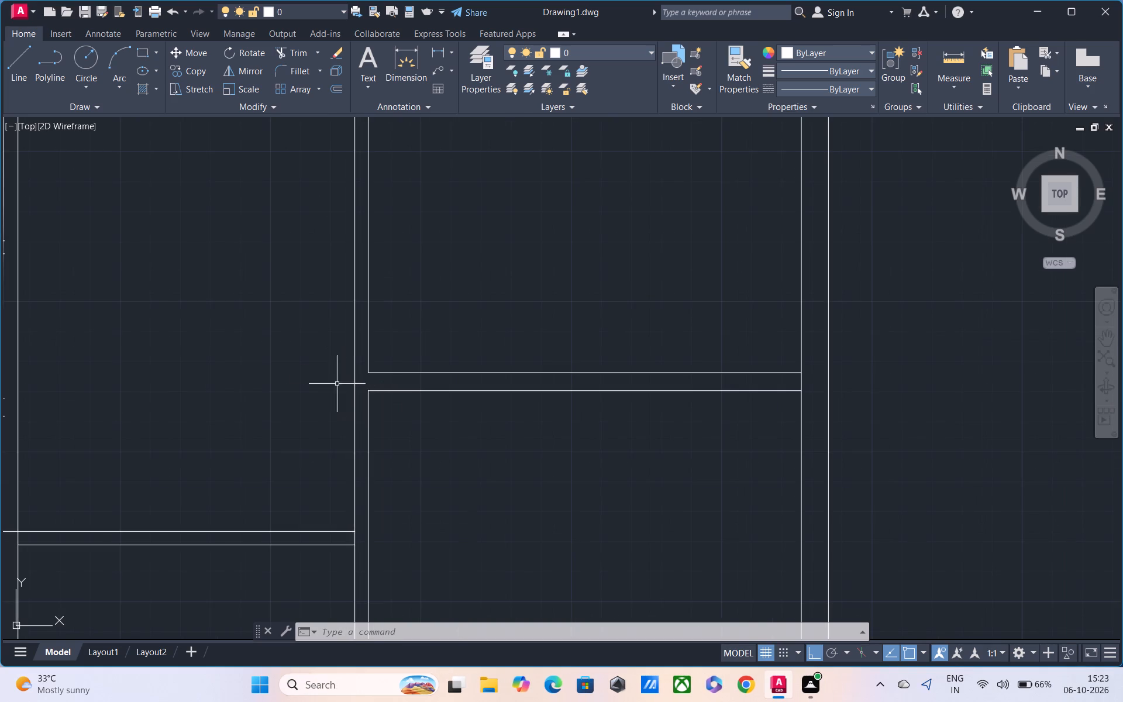
middle_drag(277, 371, 249, 367)
text(l)
key(space)
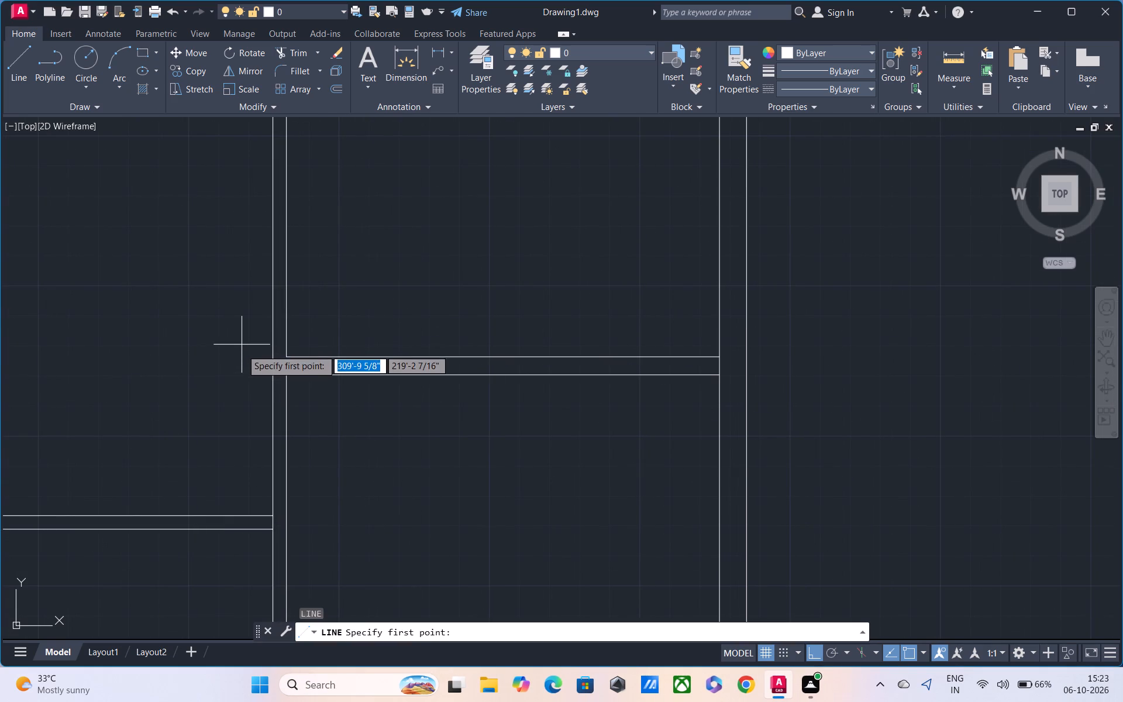
click(292, 374)
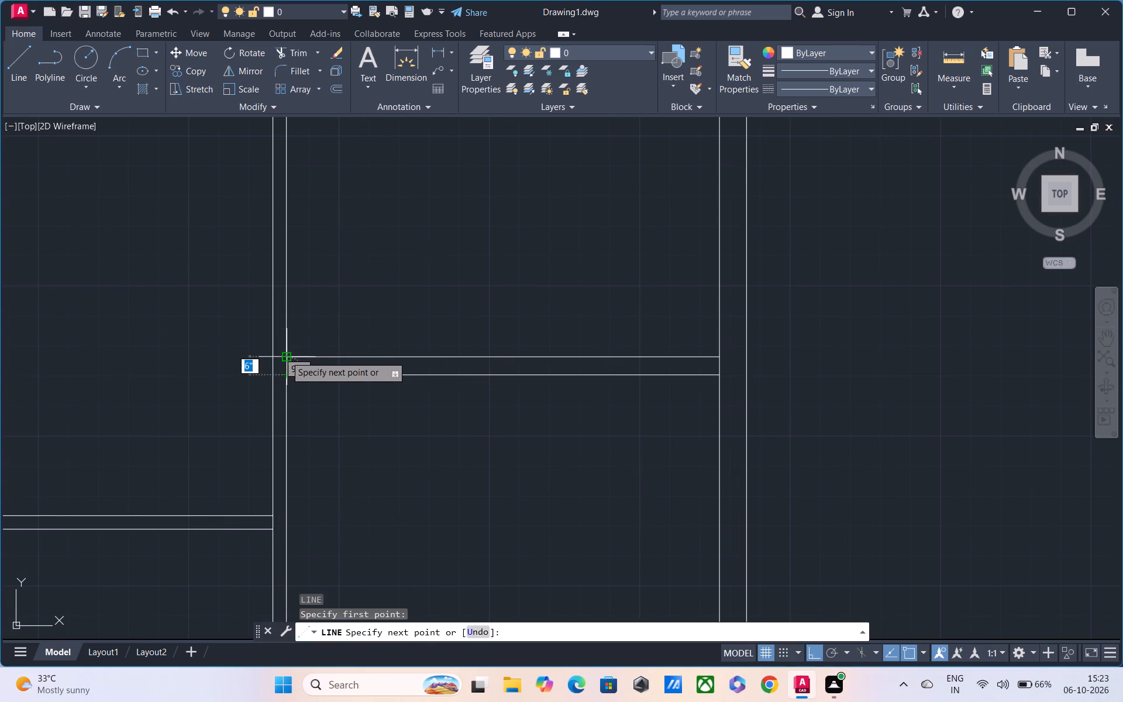
click(285, 356)
key(Escape)
Draw a horizontal guide line across the vertical partition, from the closing line's midpoint to the partition's left face.
scroll(298, 406, up, 2)
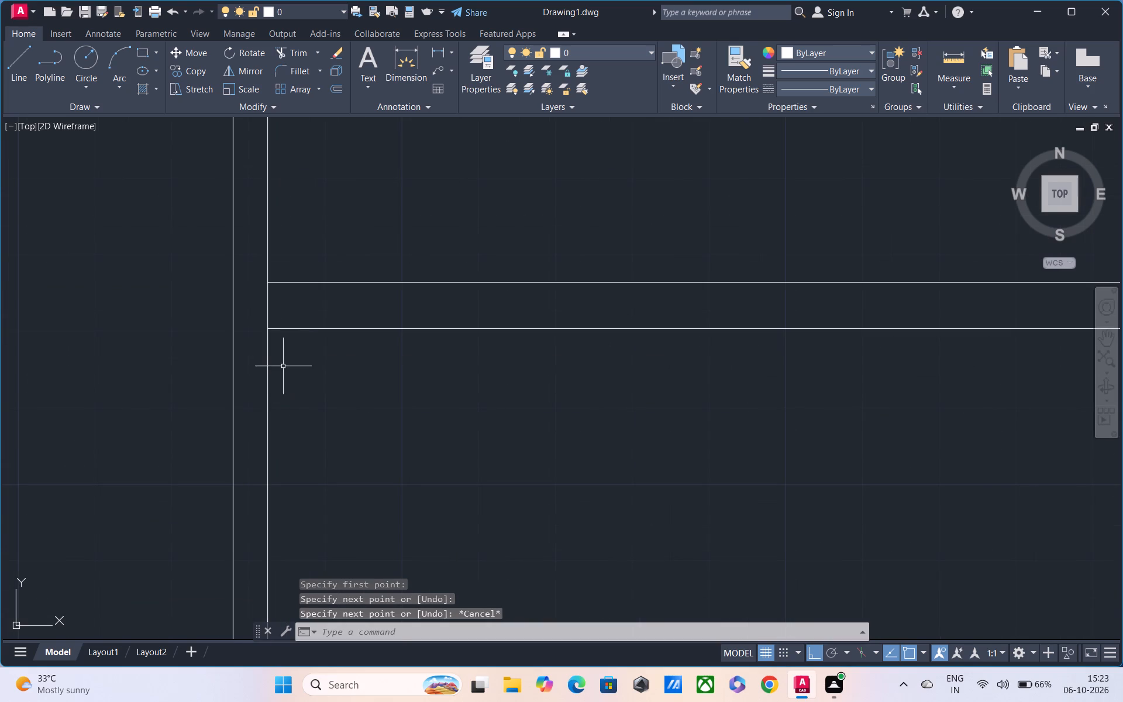
text(l)
key(space)
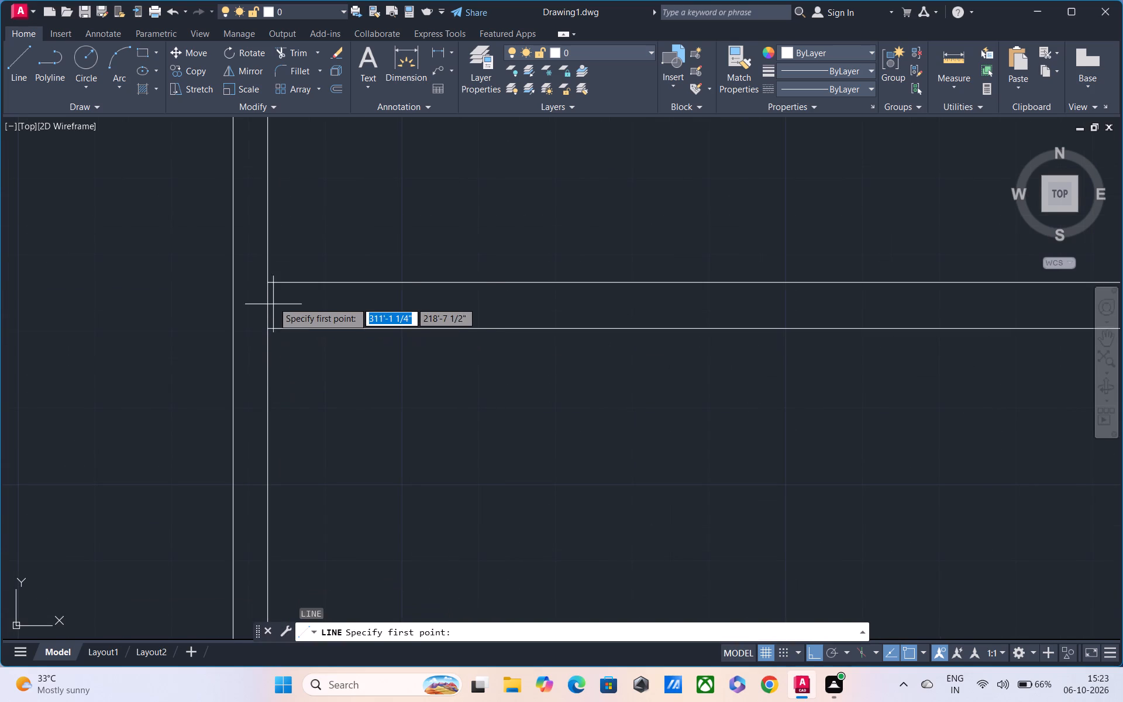
click(271, 302)
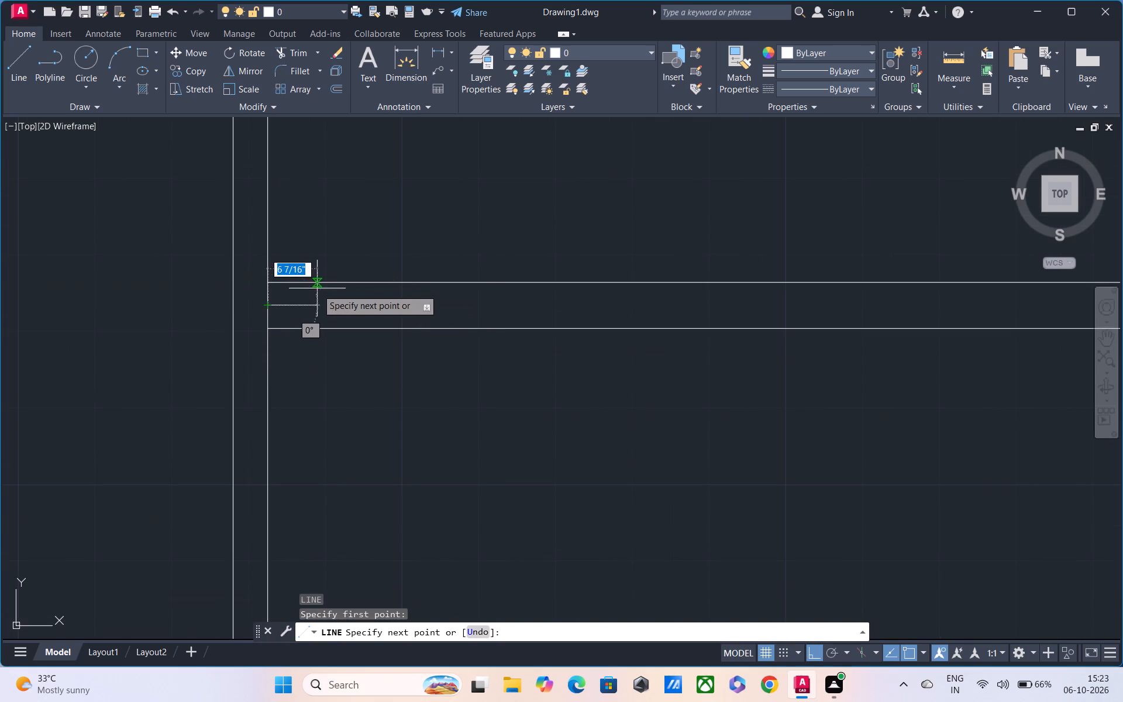
click(237, 302)
key(Escape)
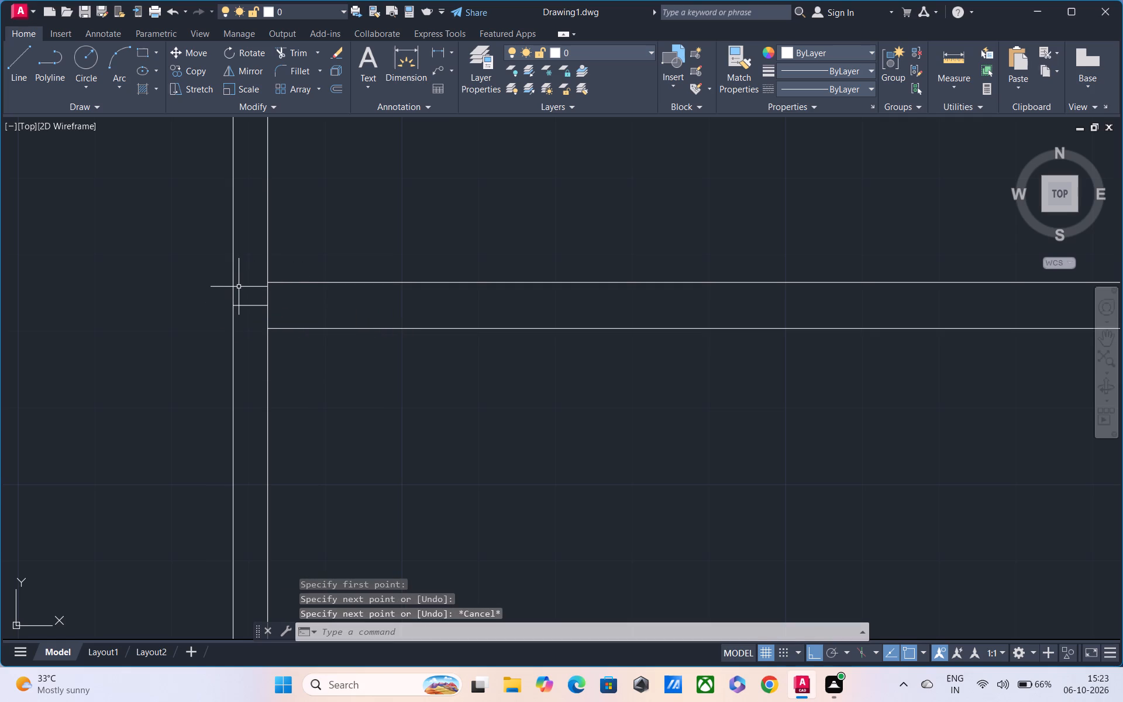
Draw a 9" by 9" square from lines at the junction, starting at the guide line's left end with a 4.5" segment upward.
text(l)
key(space)
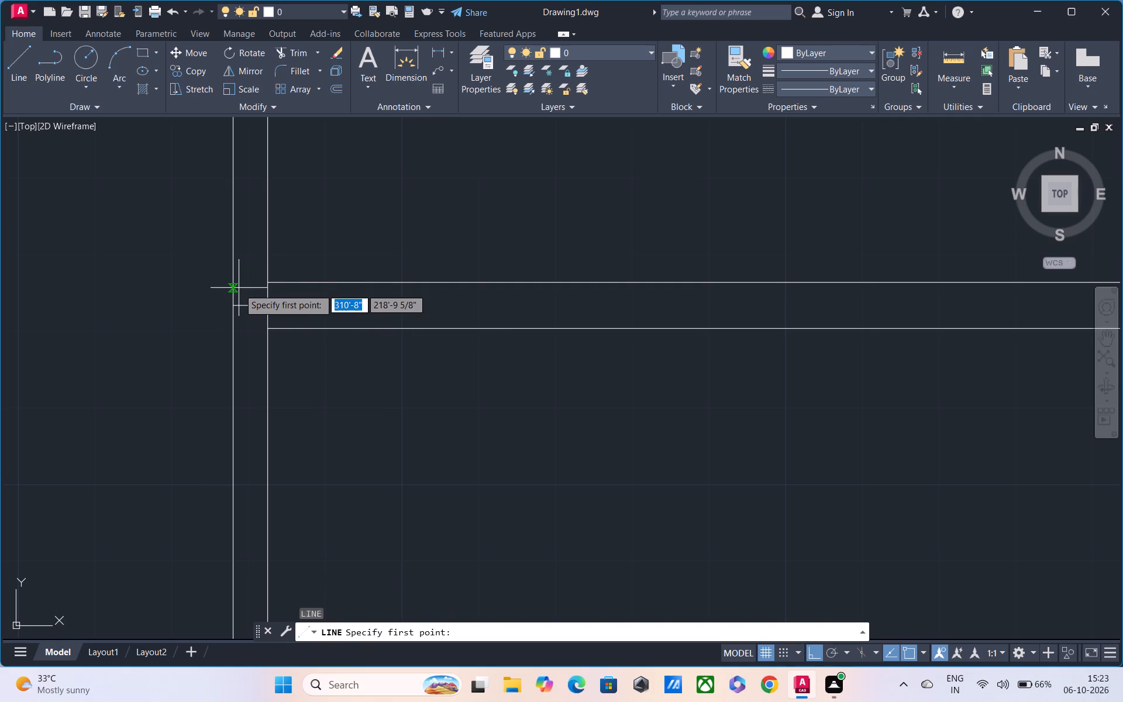
click(235, 309)
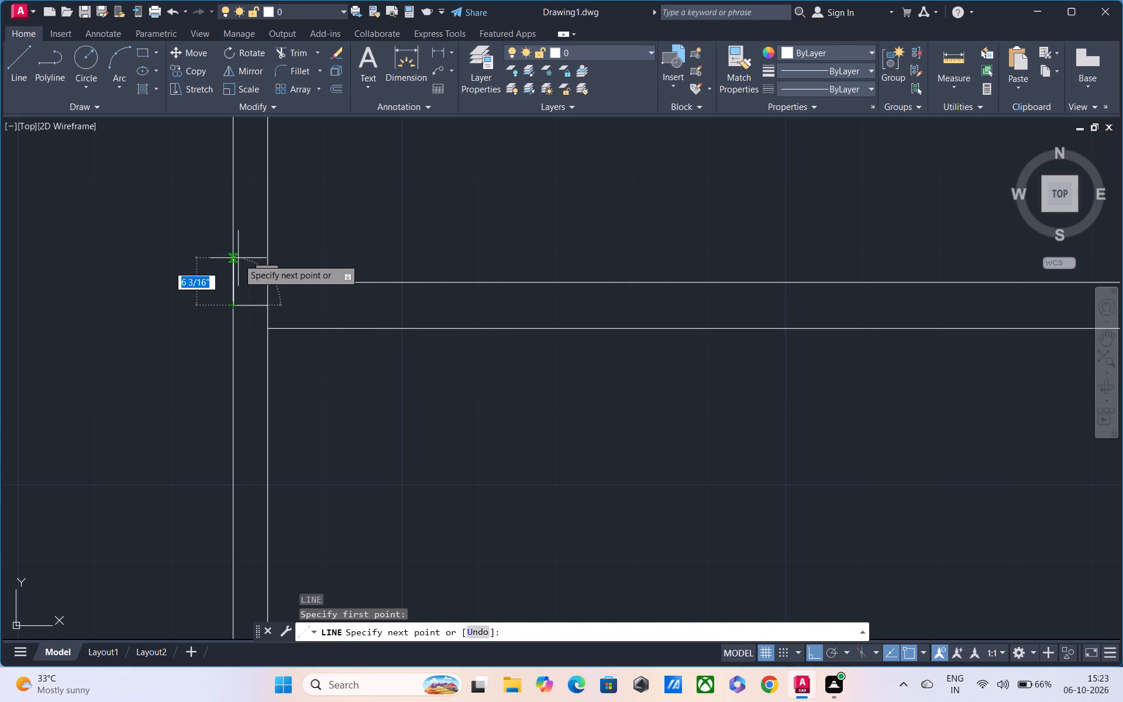
text(4.)
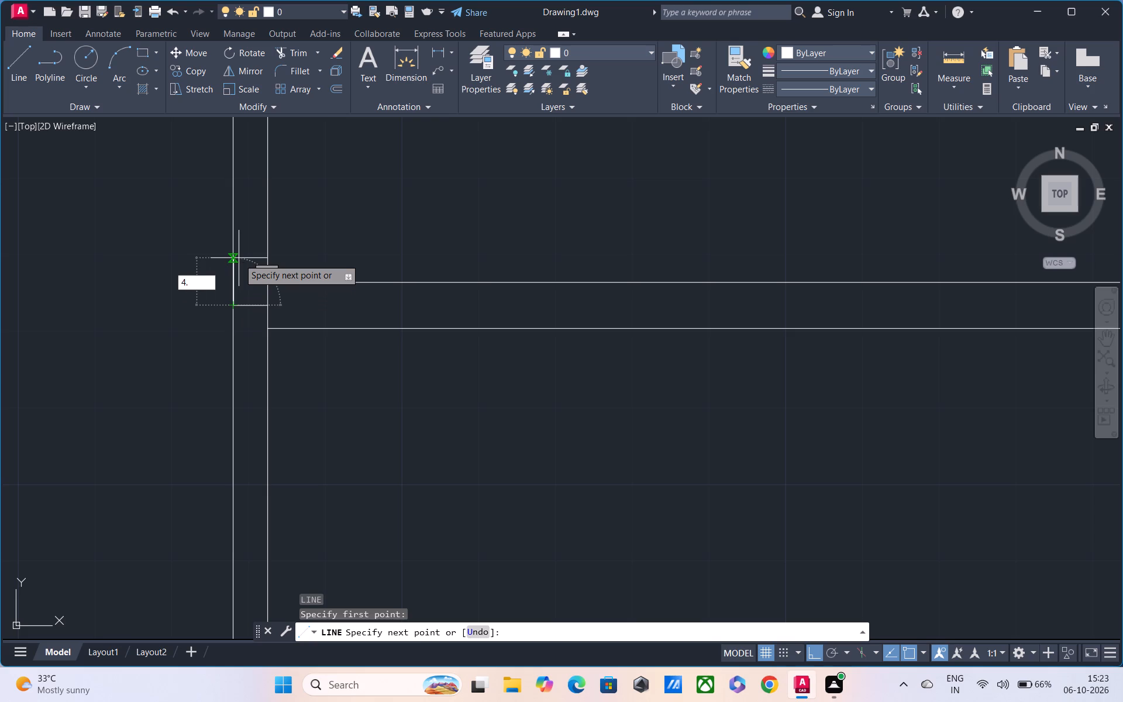
text(5":')
key(Return)
key(BackSpace)
key(BackSpace)
key(BackSpace)
text(4.5")
key(Return)
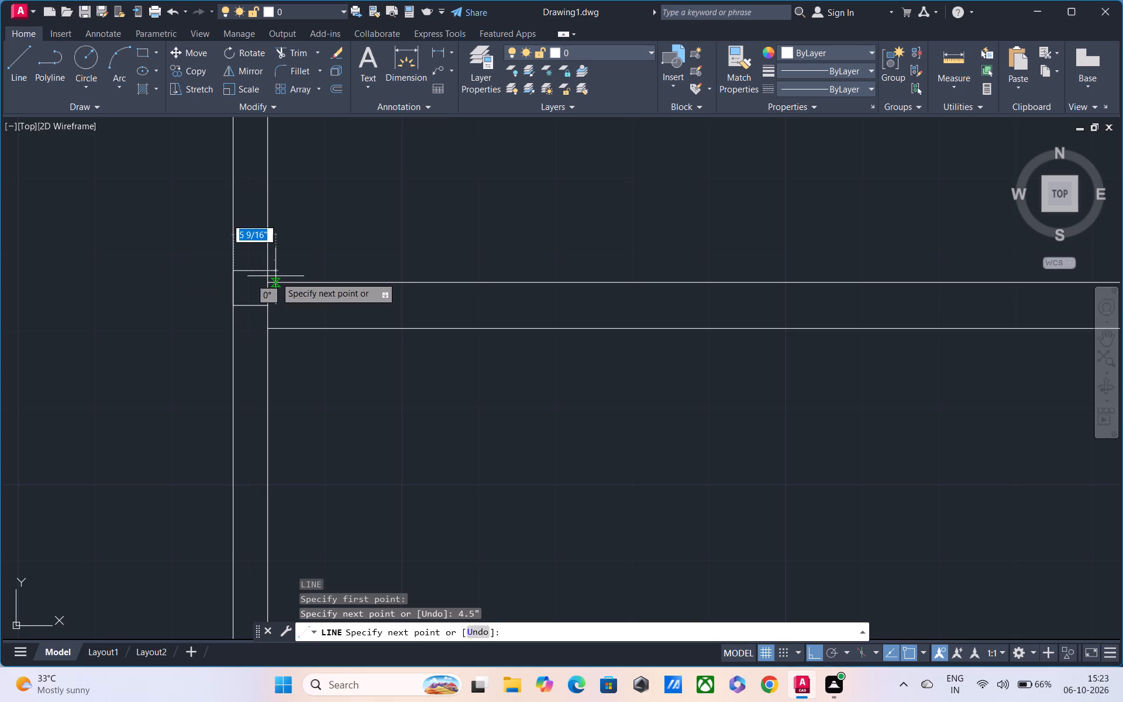
text(9")
key(Return)
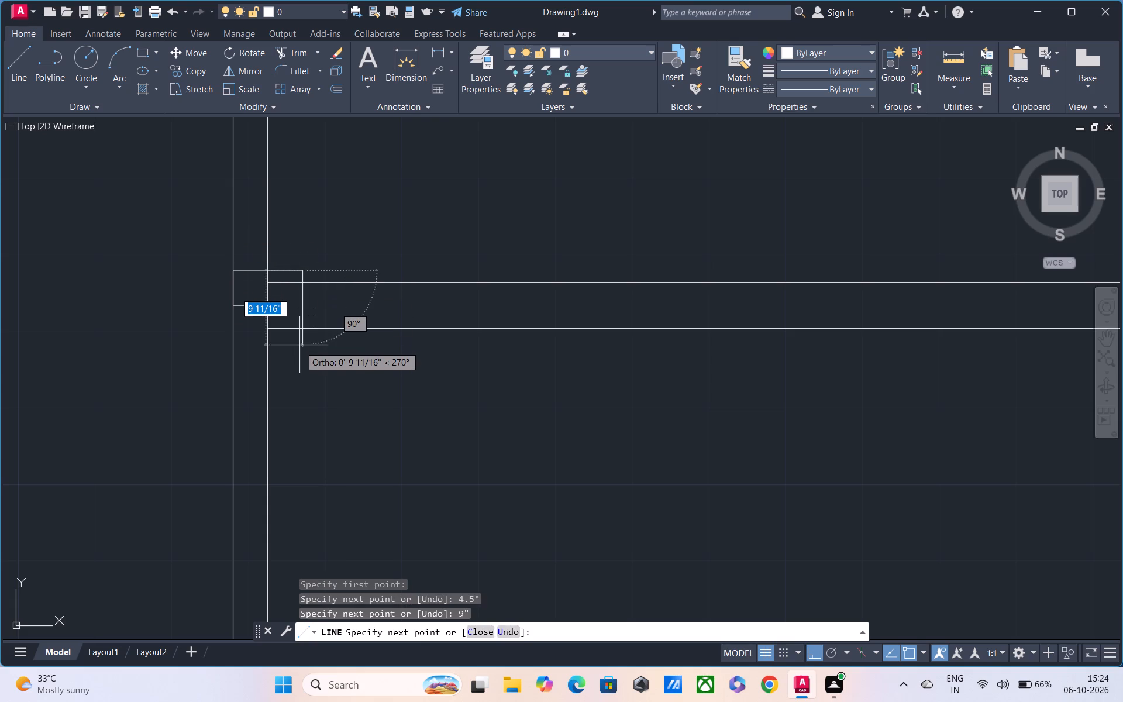
text(9")
key(Return)
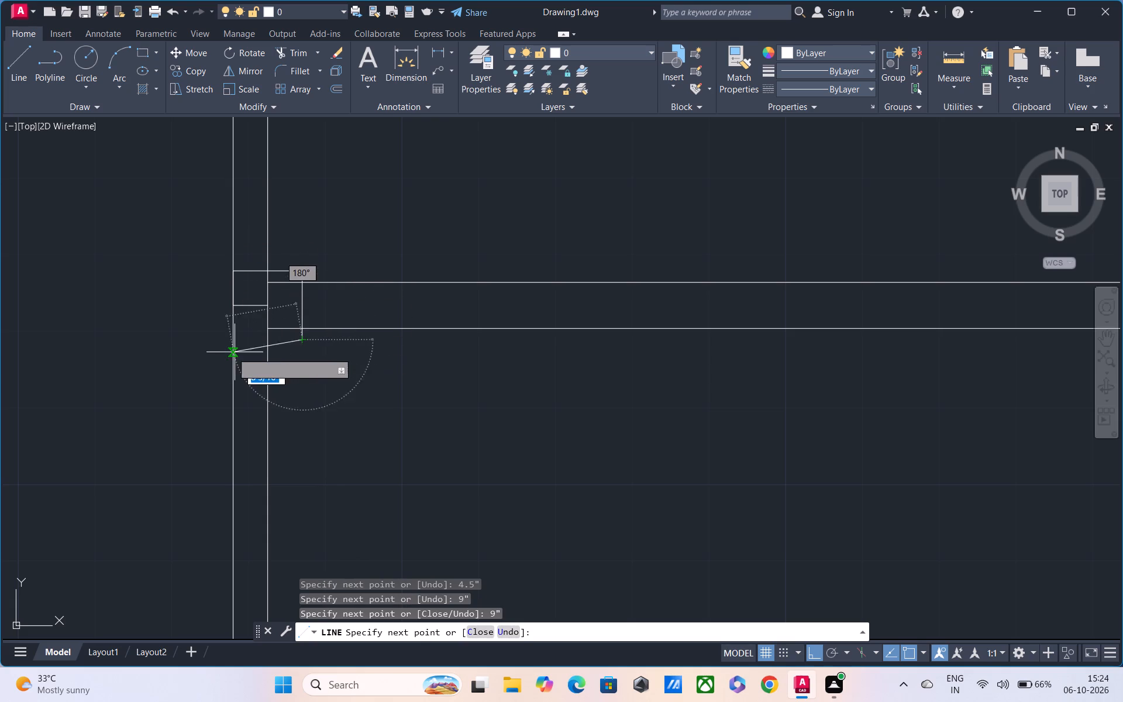
click(234, 342)
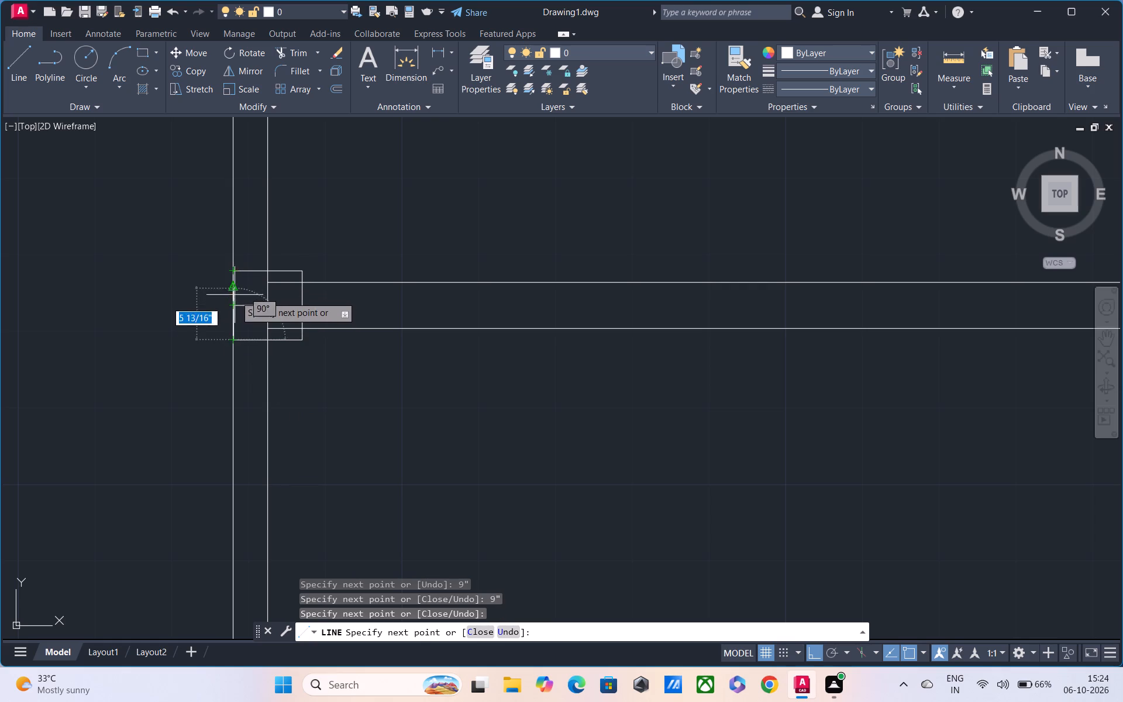
click(235, 303)
key(Escape)
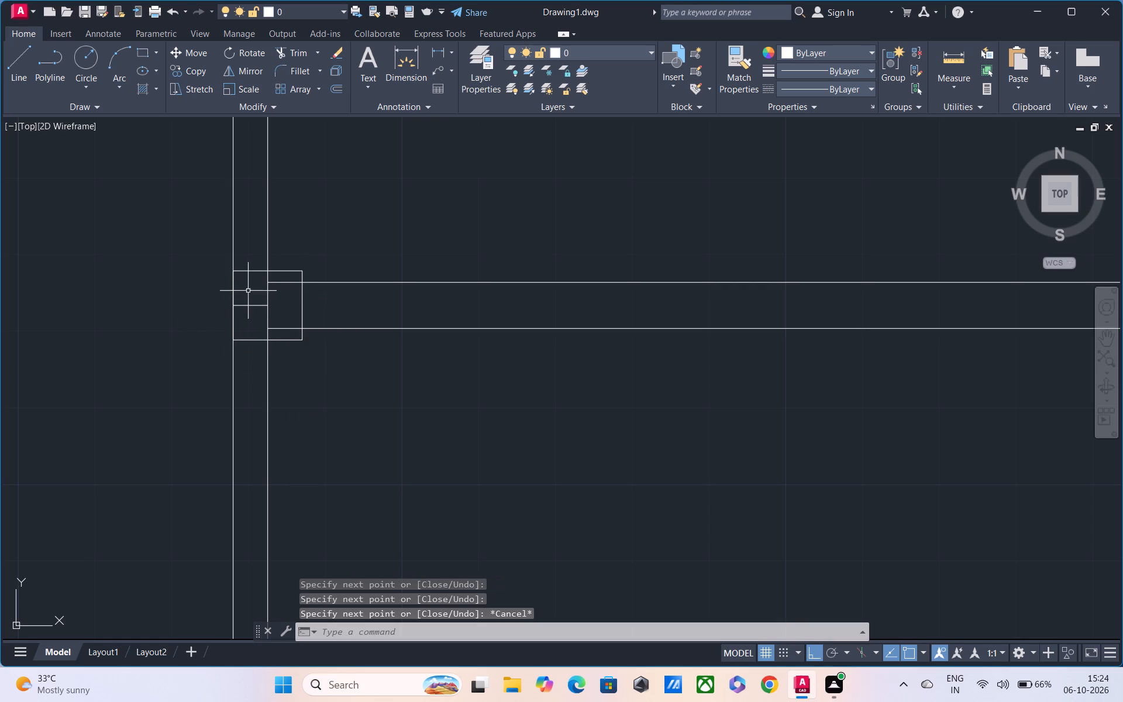
Erase the short horizontal guide line inside the square at the partition junction.
click(252, 306)
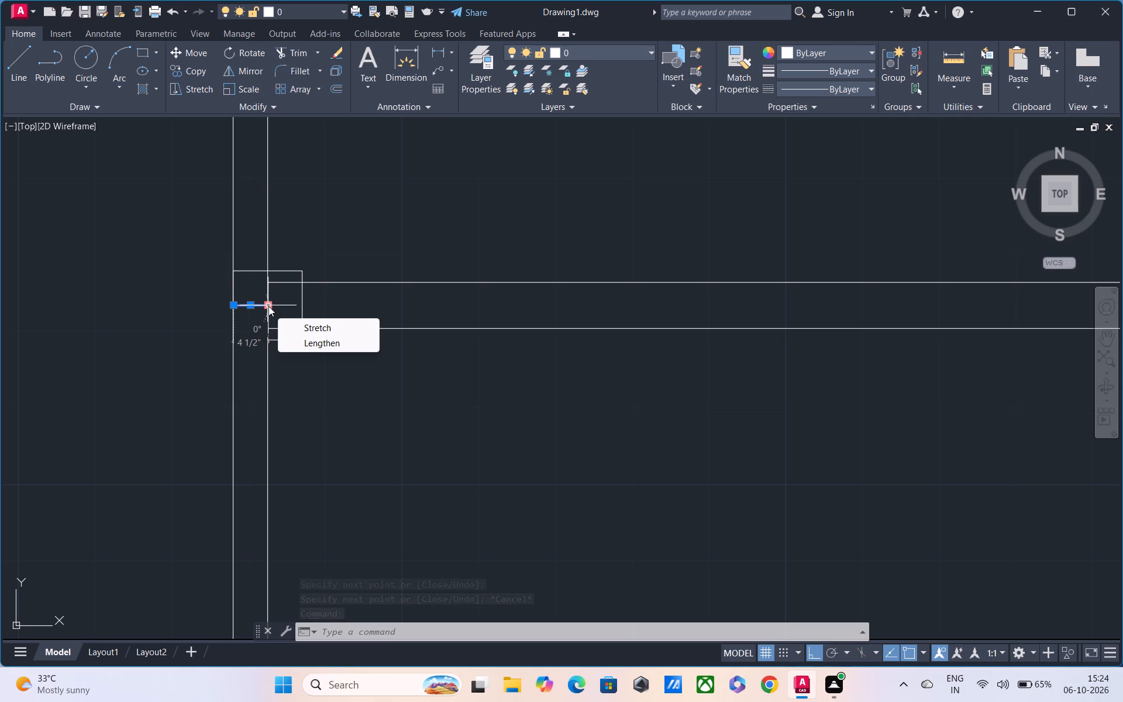
key(Delete)
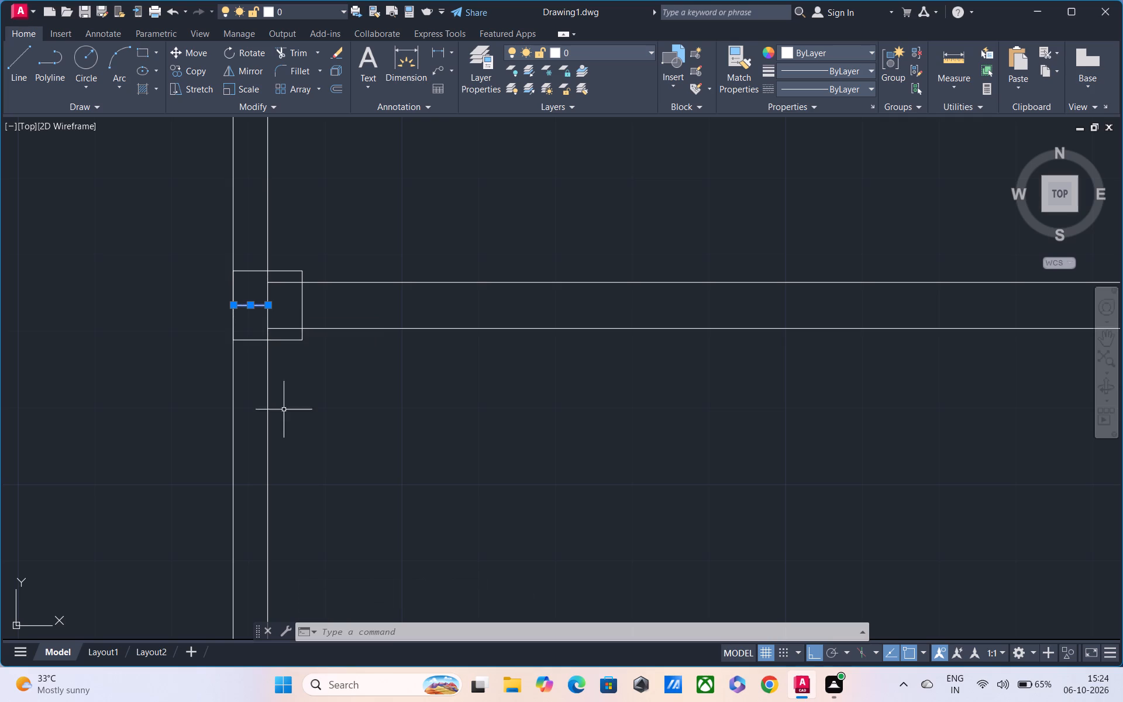
key(Delete)
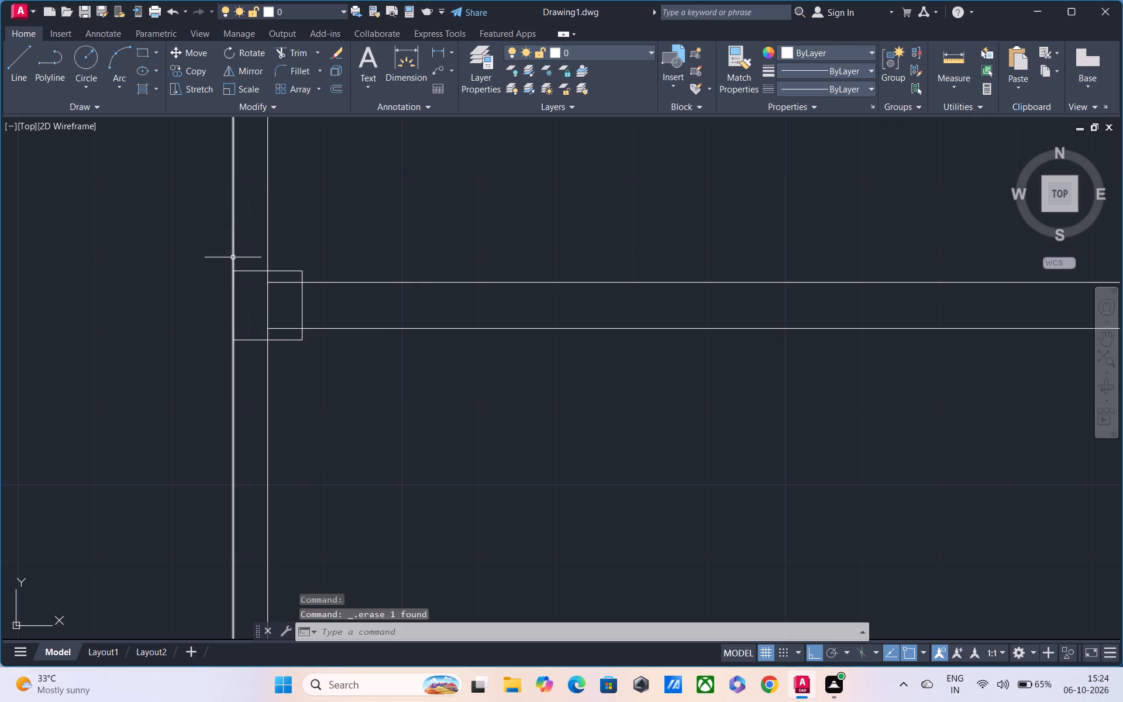
key(Escape)
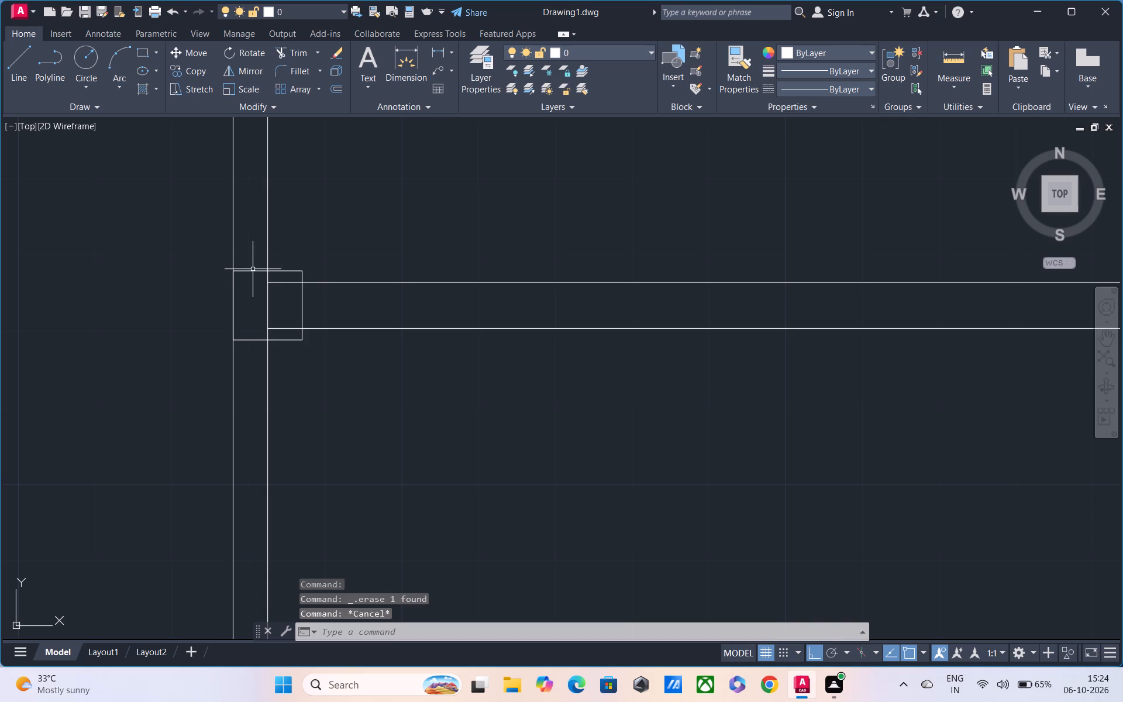
Join the five lines of the 9" square at the partition junction into one polyline.
click(253, 270)
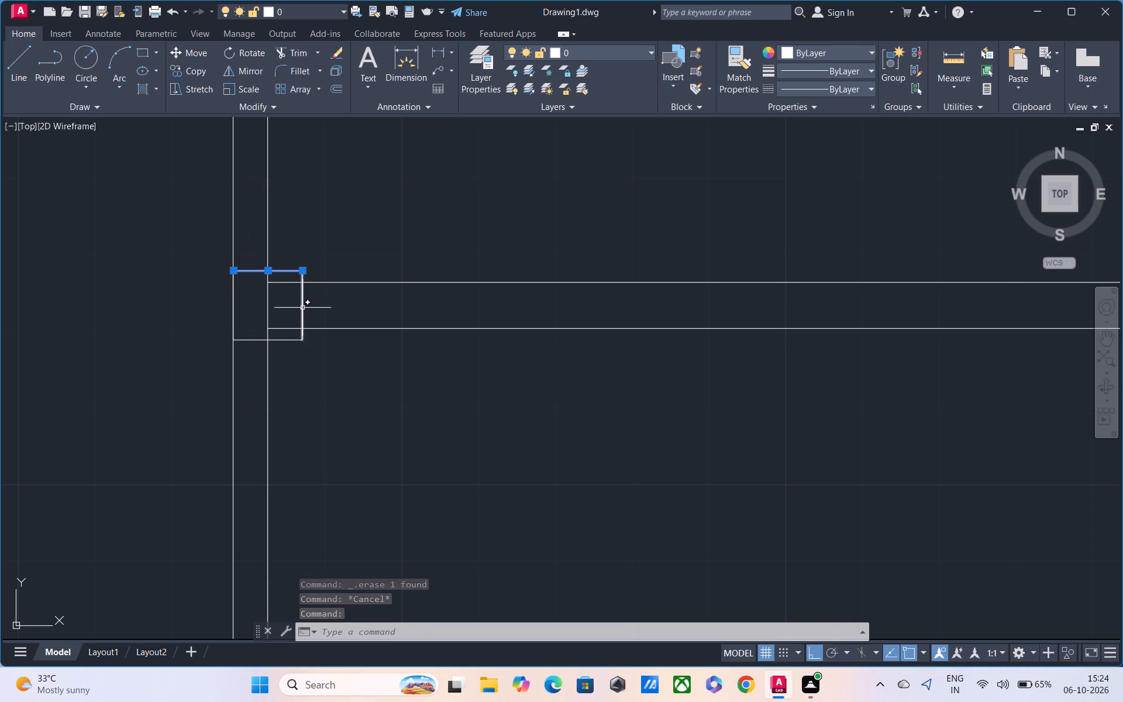
click(302, 308)
click(284, 342)
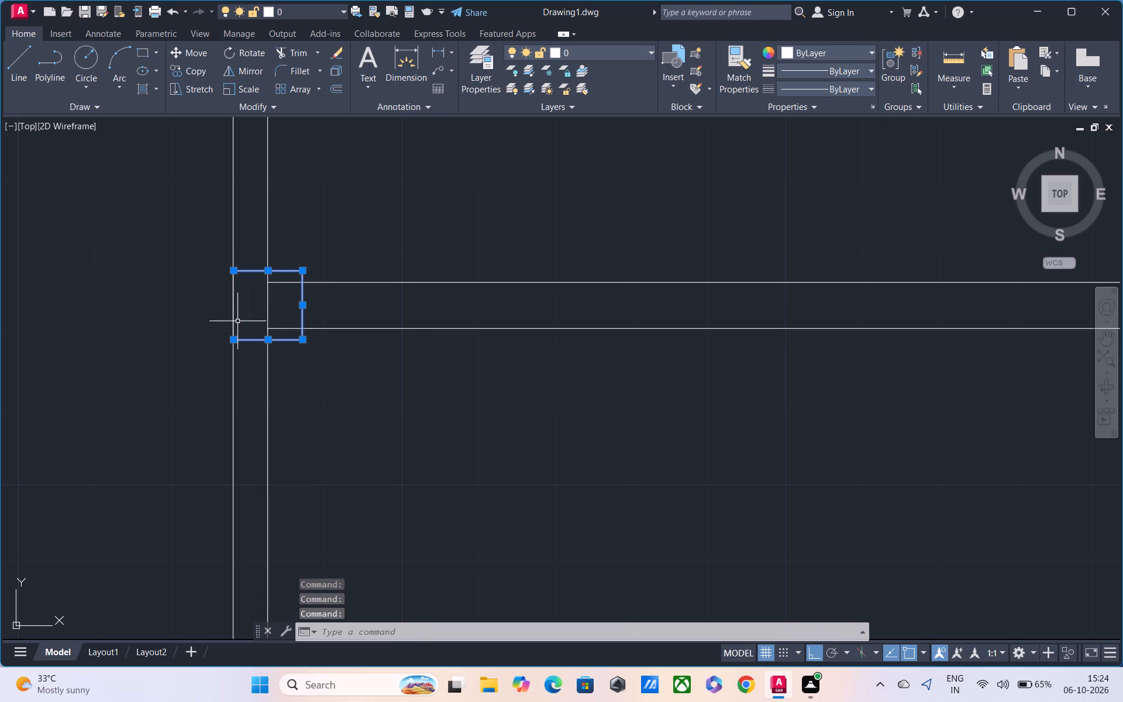
click(231, 310)
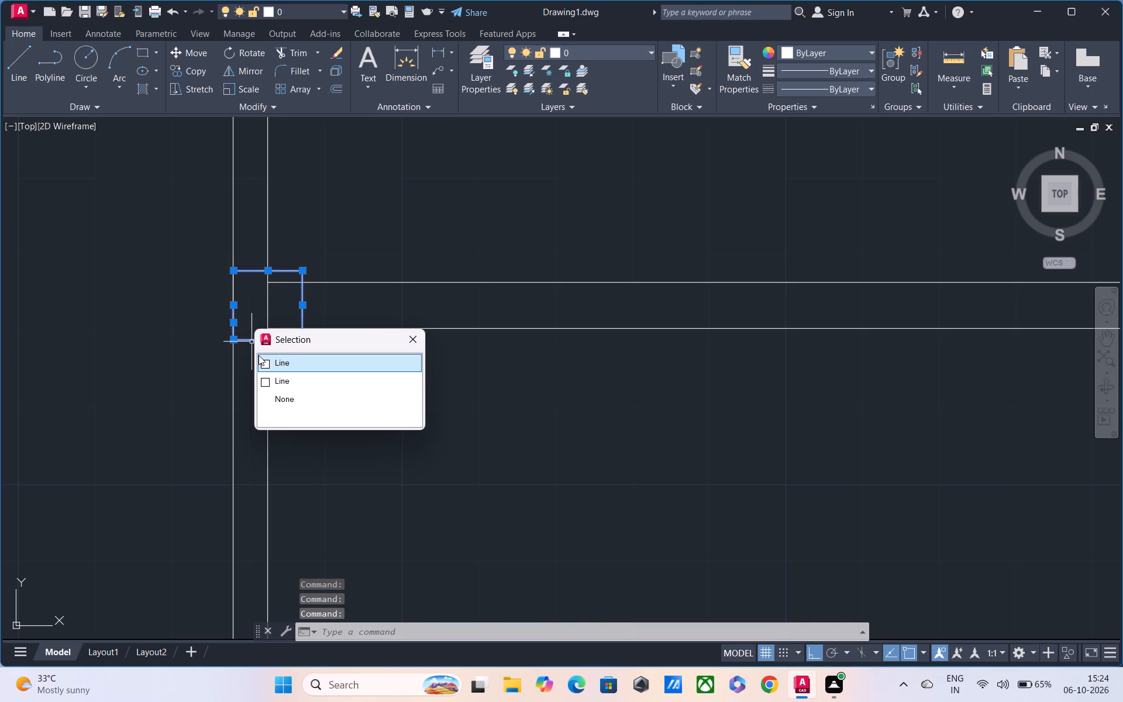
click(261, 359)
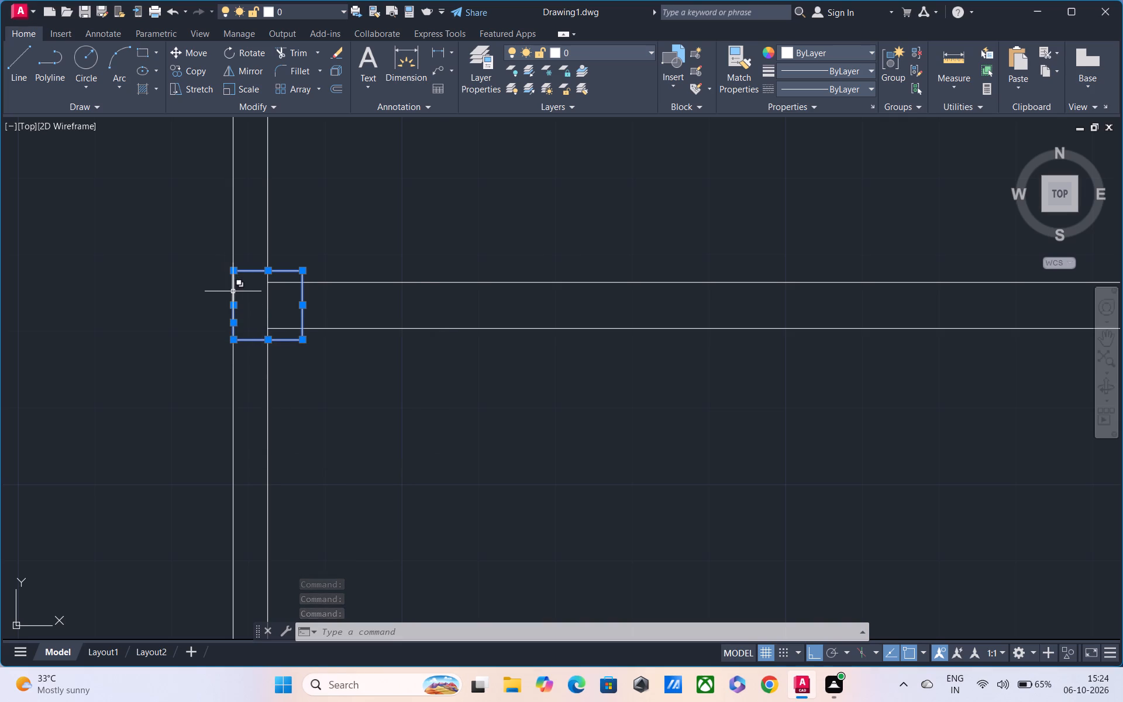
click(233, 292)
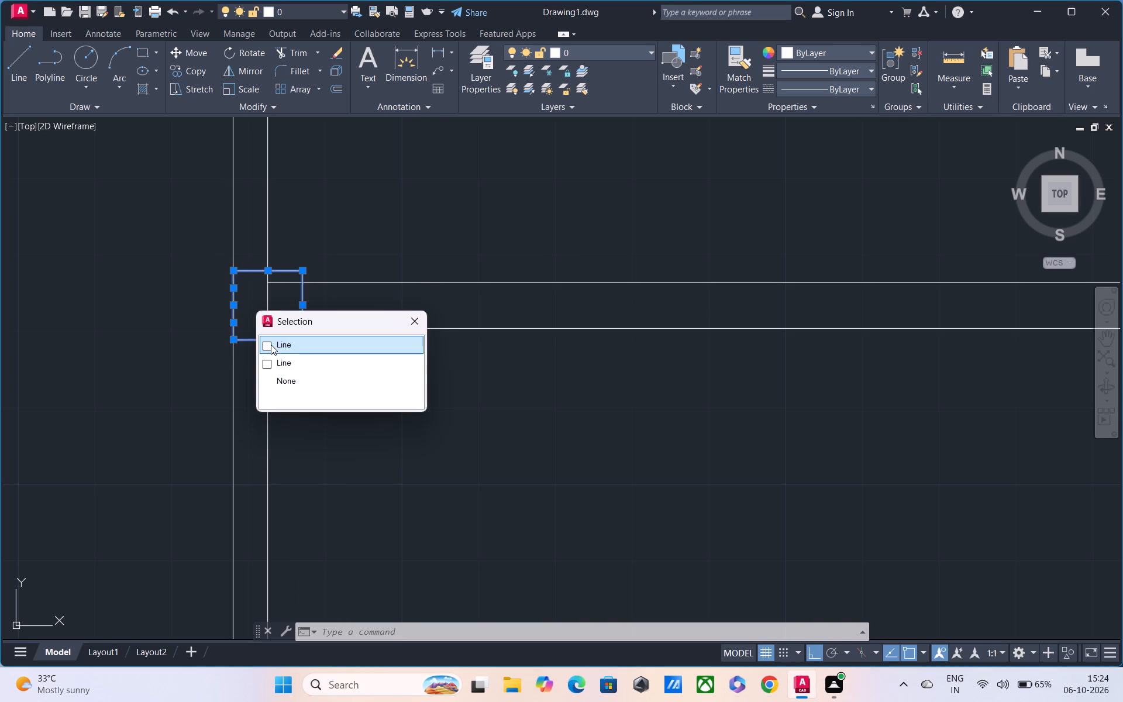
click(352, 252)
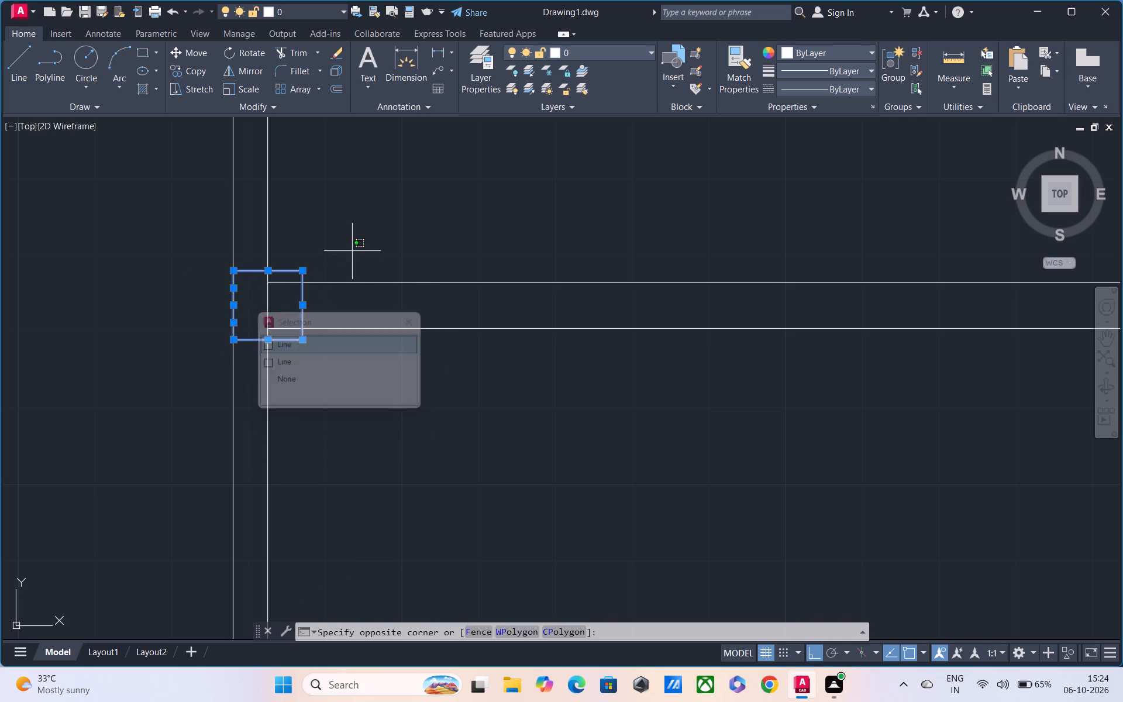
click(349, 243)
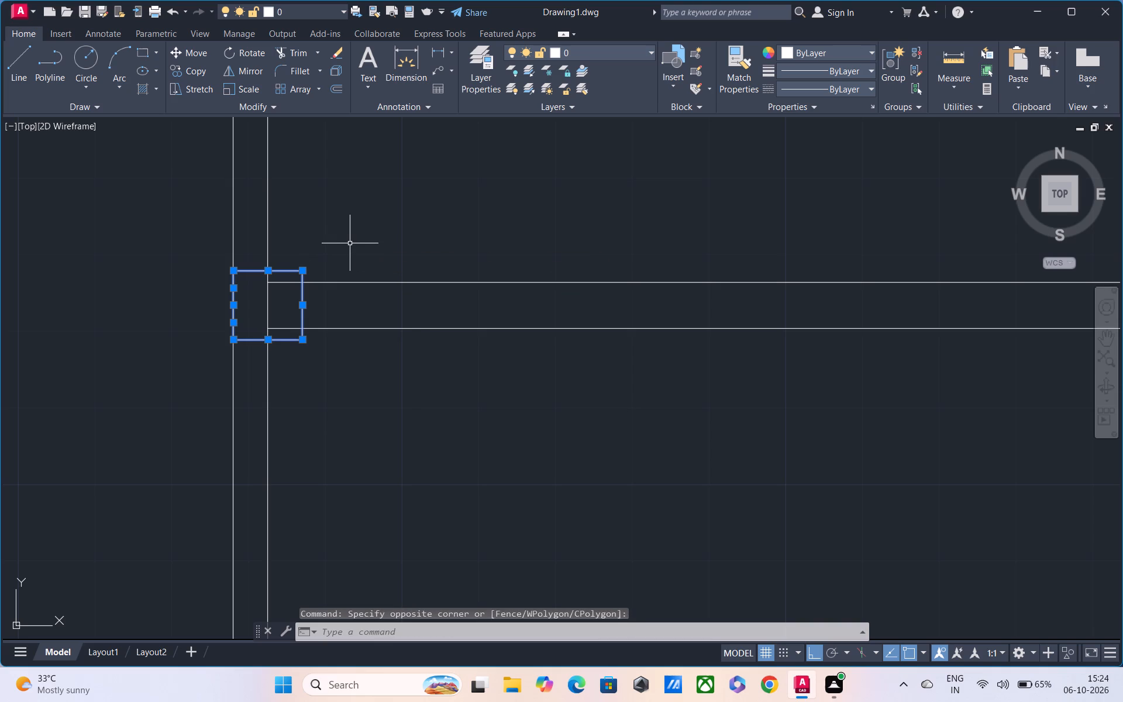
key(j)
key(space)
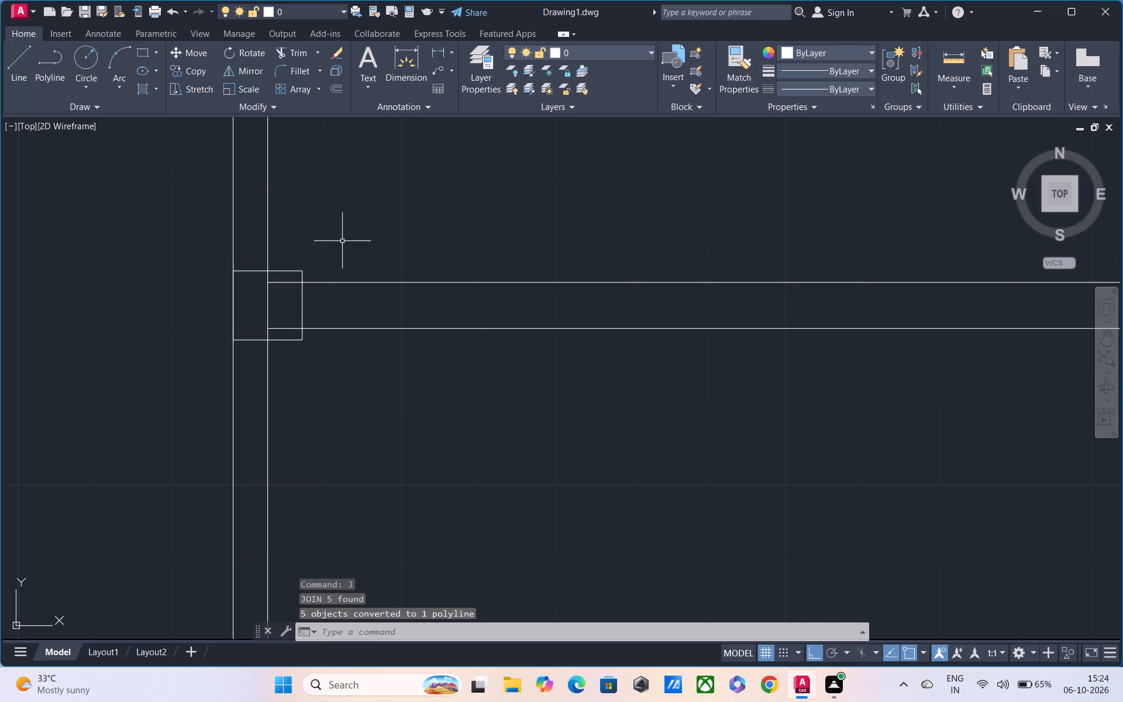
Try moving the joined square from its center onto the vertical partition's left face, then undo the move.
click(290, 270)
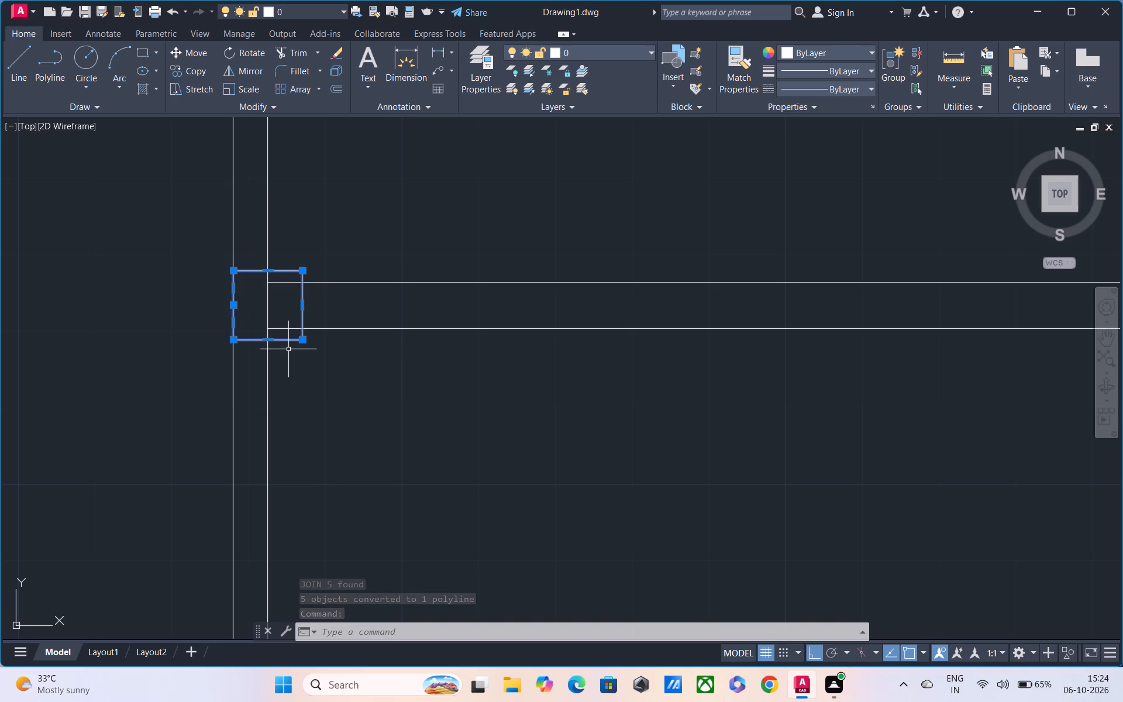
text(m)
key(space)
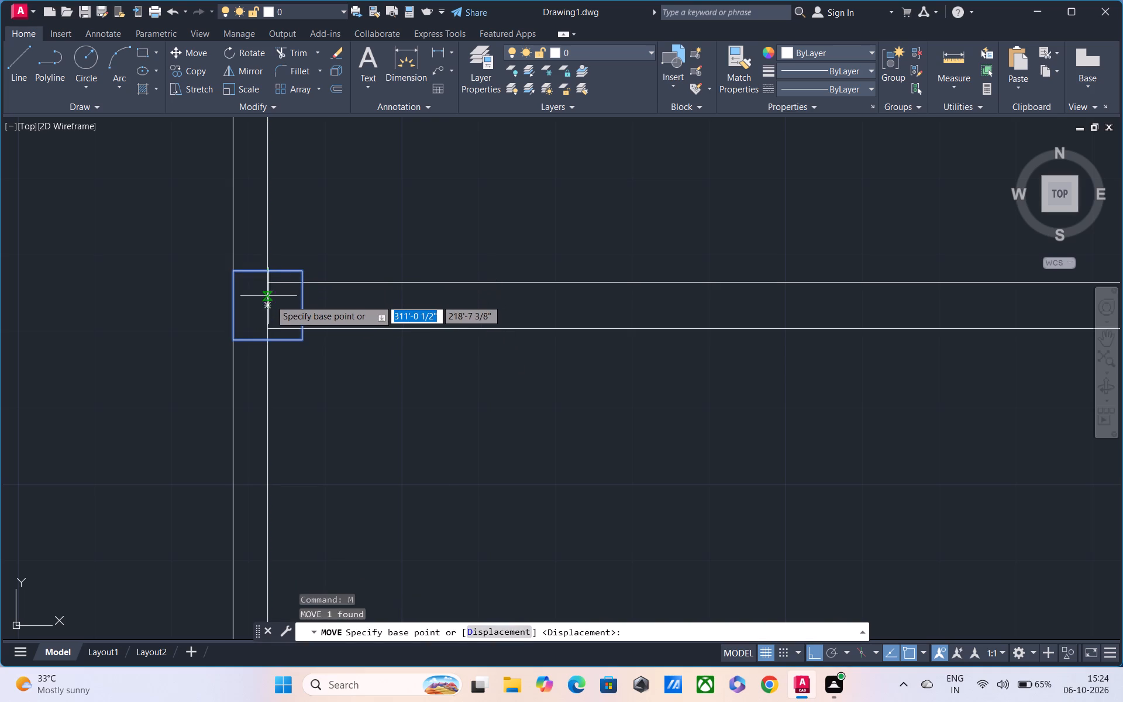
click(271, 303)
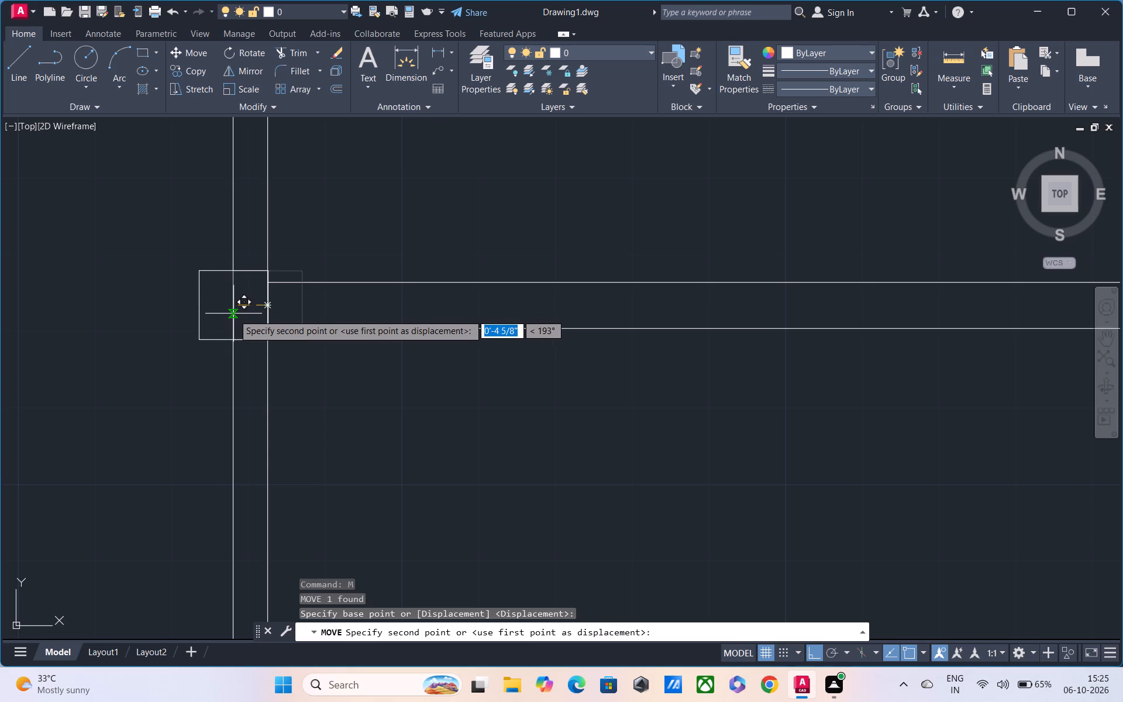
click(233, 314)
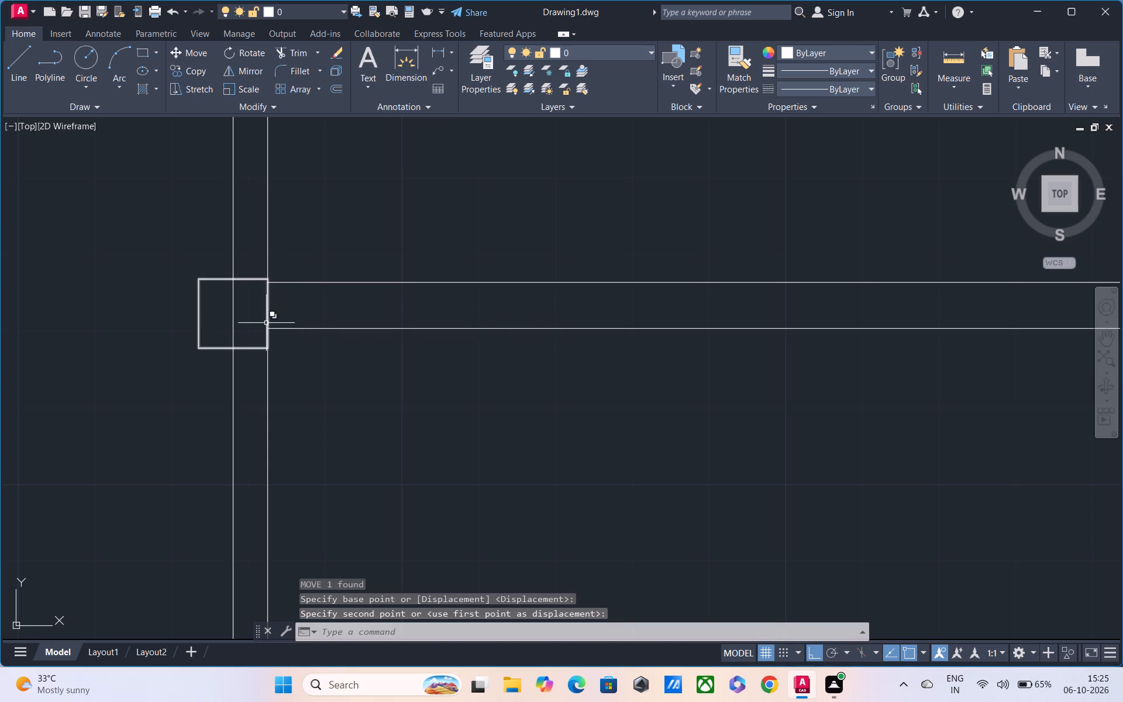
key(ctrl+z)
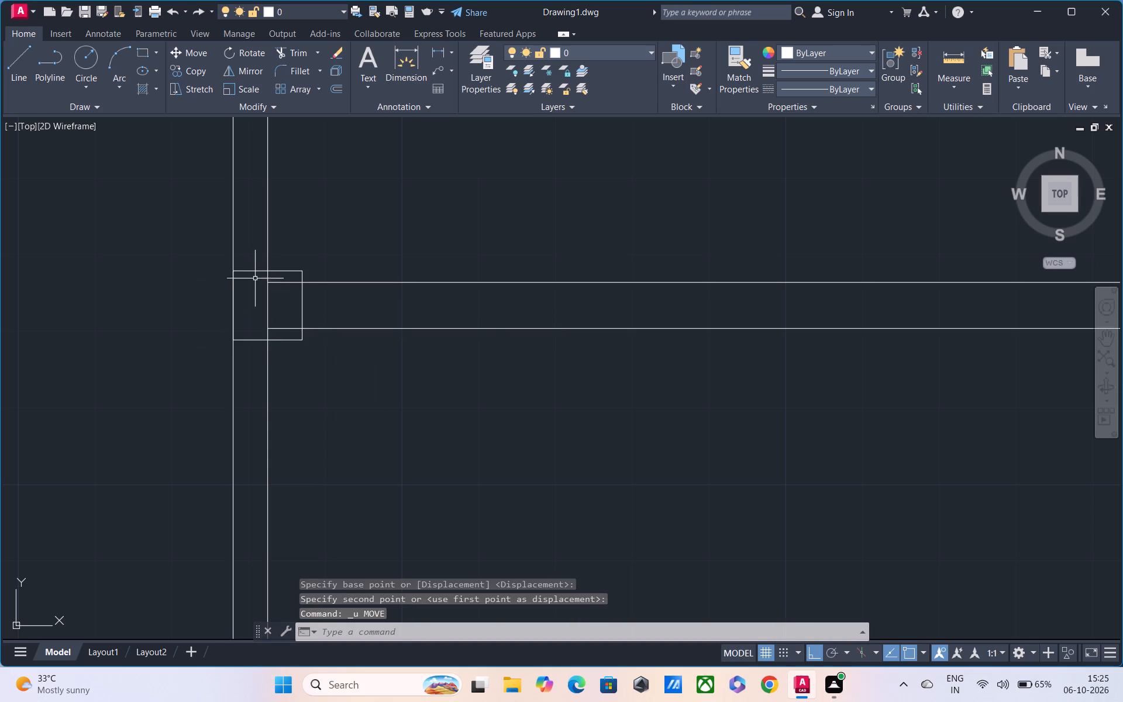
Move the joined 9" square from its center 4 1/2" left onto the vertical partition's left face at the junction.
click(252, 271)
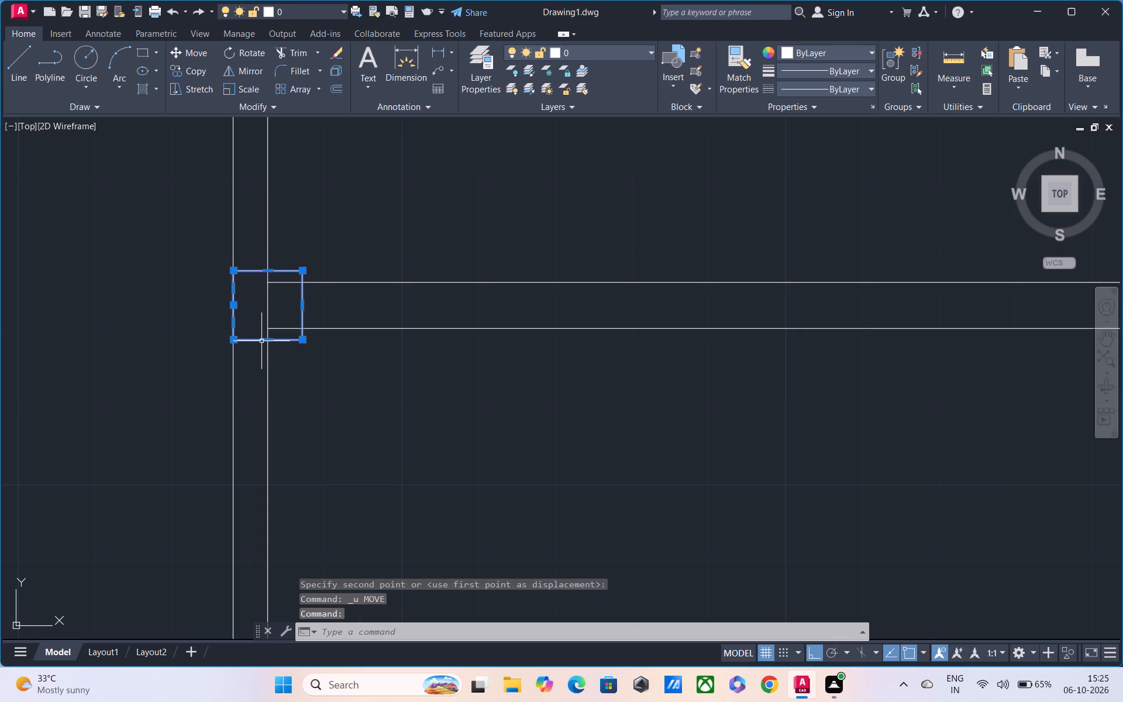
text(m)
key(space)
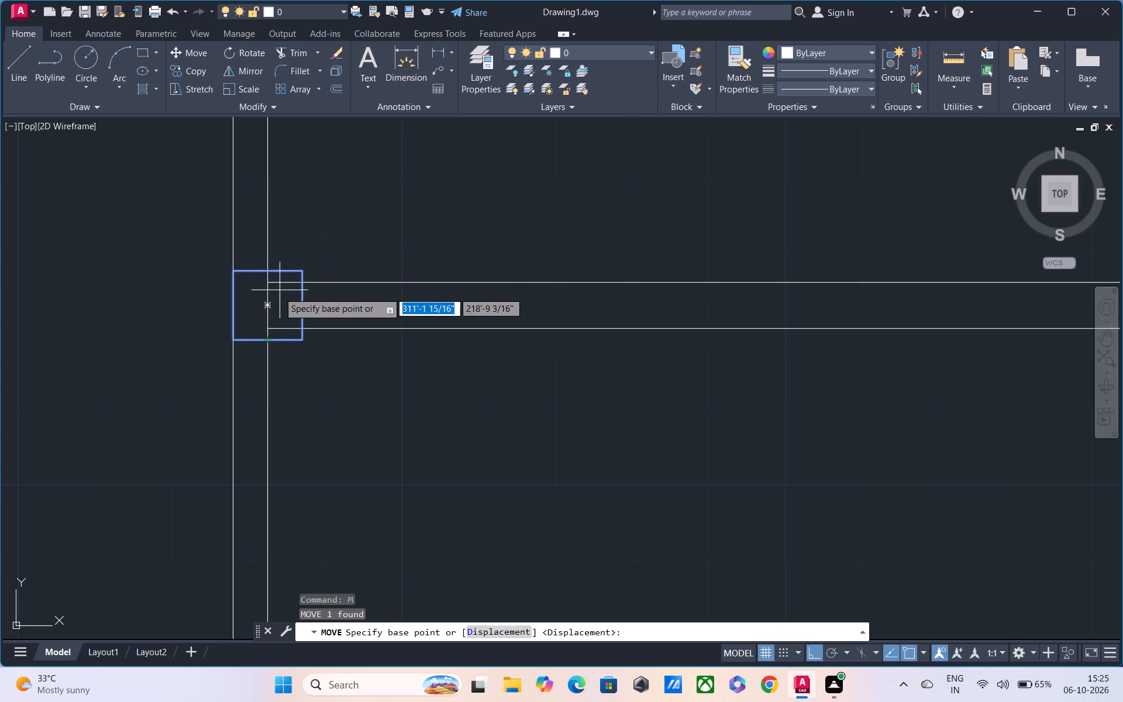
click(270, 302)
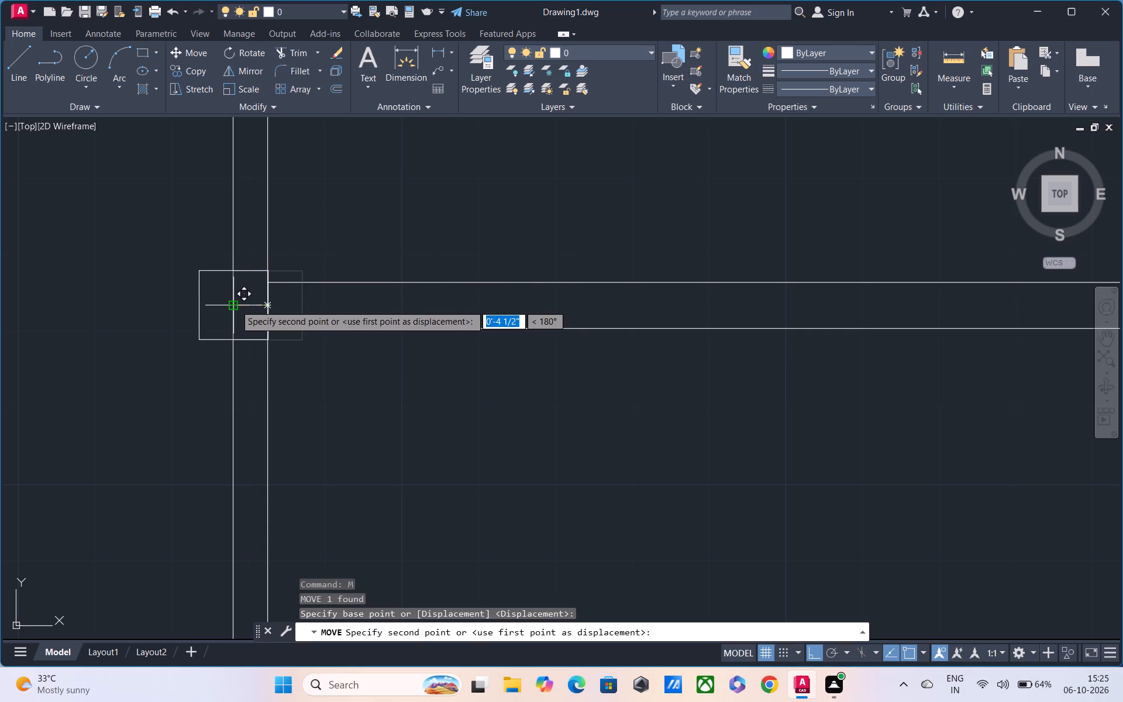
click(235, 305)
scroll(273, 325, down, 2)
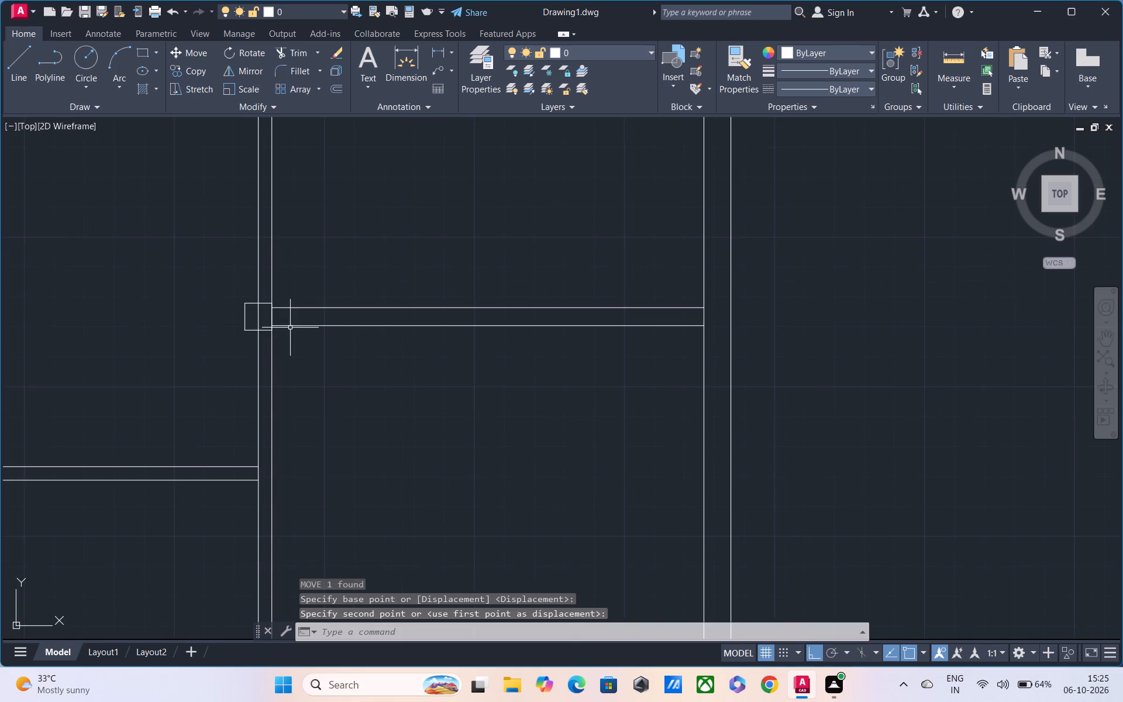
scroll(300, 338, down, 1)
middle_drag(304, 352, 302, 293)
middle_drag(303, 304, 310, 373)
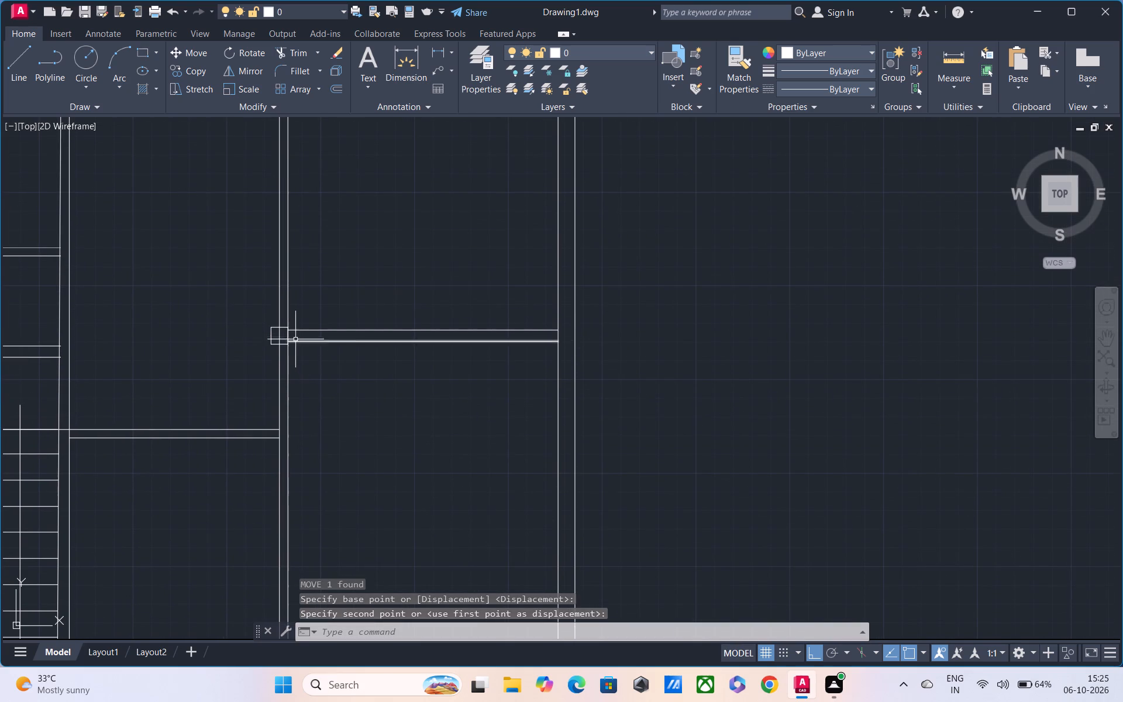
Trim the vertical partition's left line where it passes through the 9" square.
text(tr)
key(space)
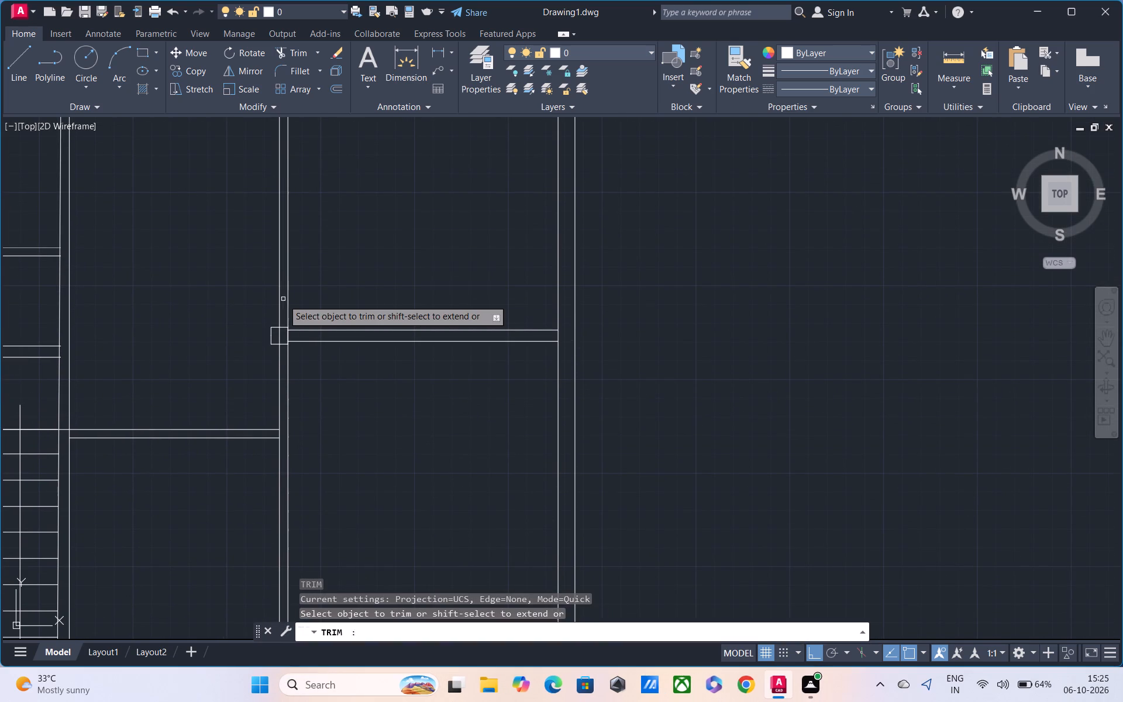
scroll(284, 325, up, 2)
drag(280, 346, 264, 356)
scroll(266, 355, down, 1)
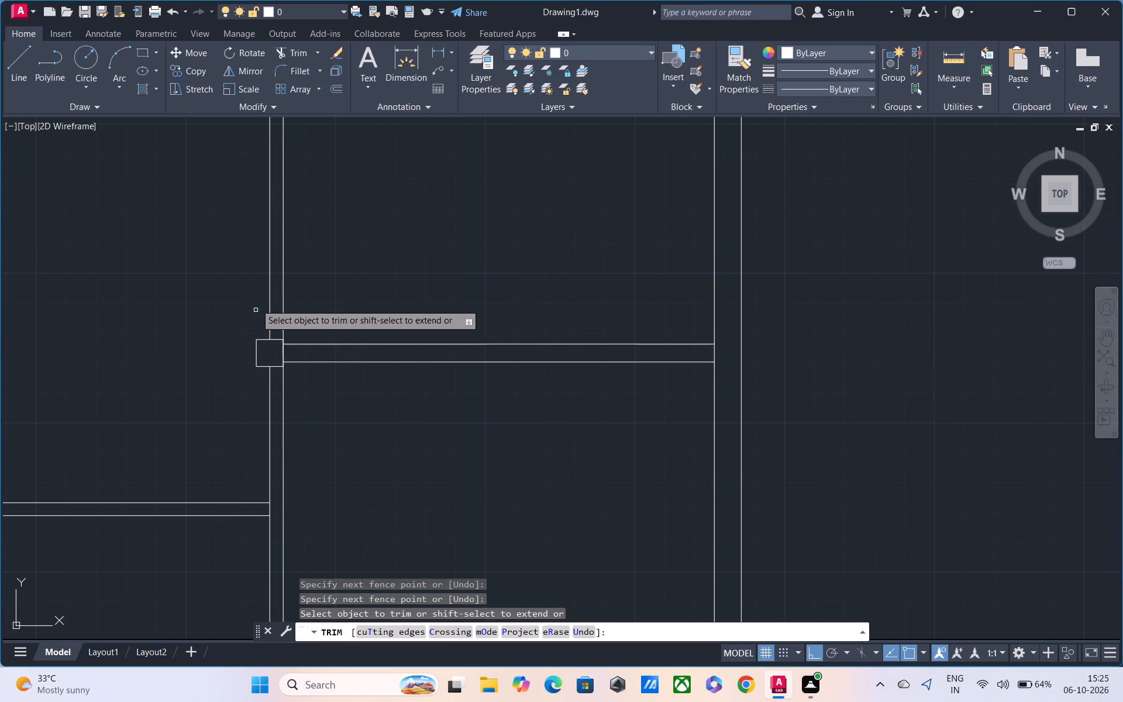
scroll(270, 267, down, 1)
middle_drag(332, 356, 326, 316)
scroll(323, 328, down, 2)
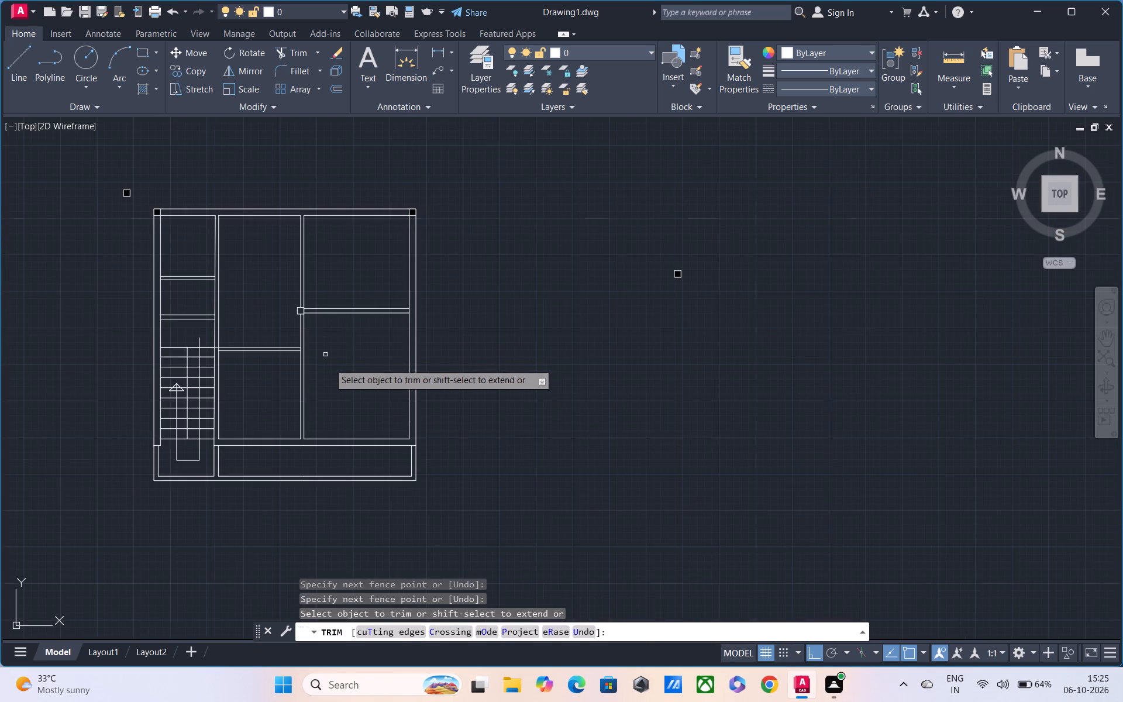
middle_drag(329, 363, 329, 382)
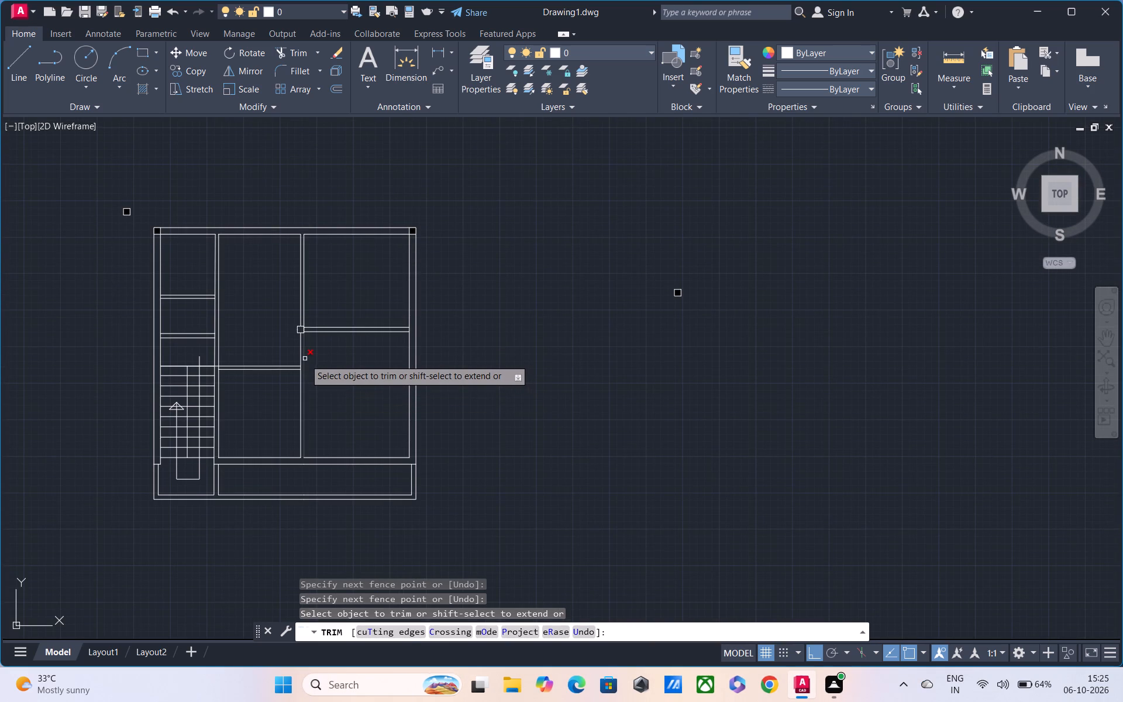
middle_drag(298, 353, 302, 393)
scroll(301, 364, up, 3)
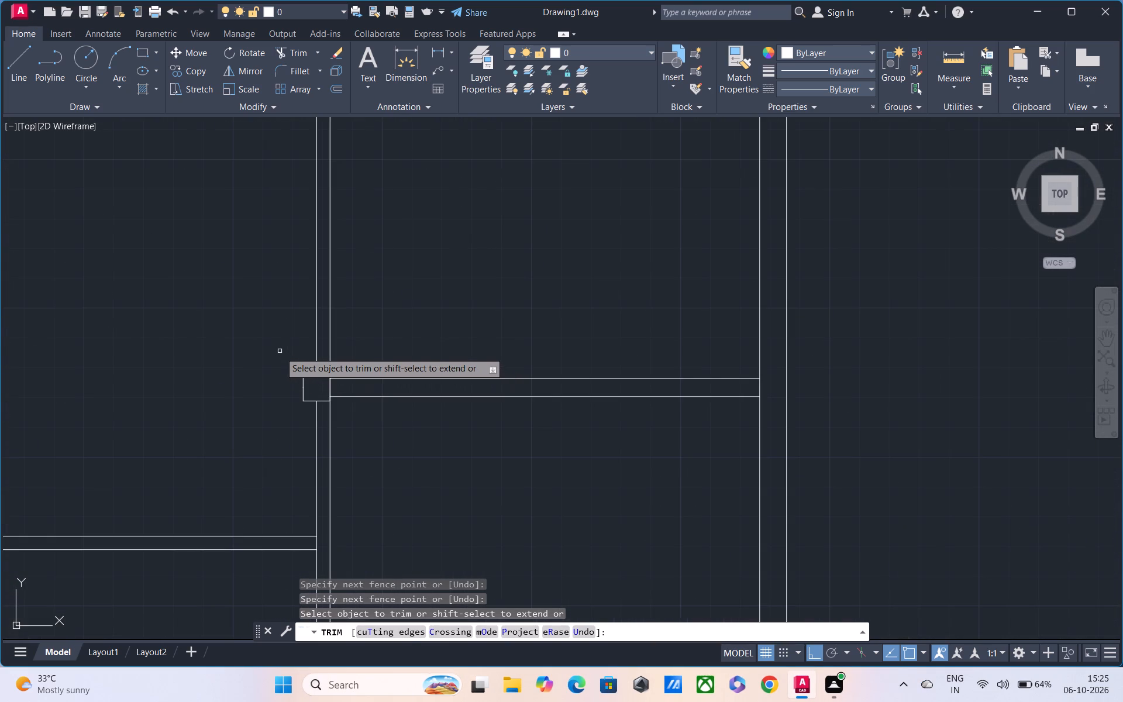
key(Escape)
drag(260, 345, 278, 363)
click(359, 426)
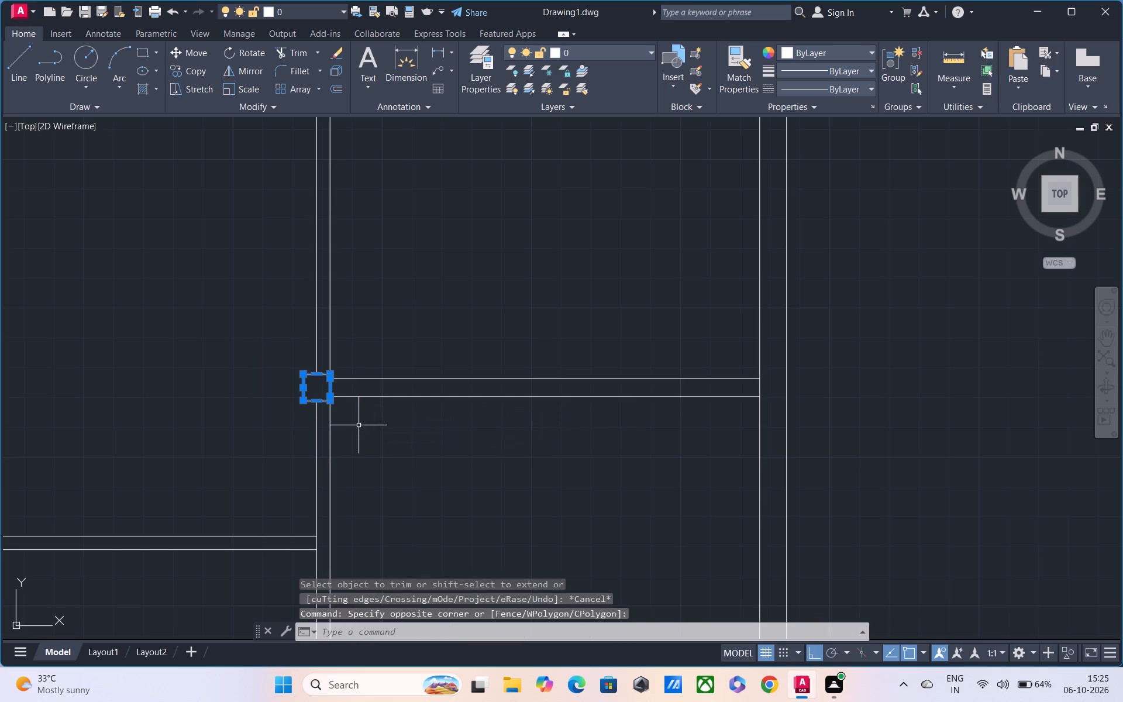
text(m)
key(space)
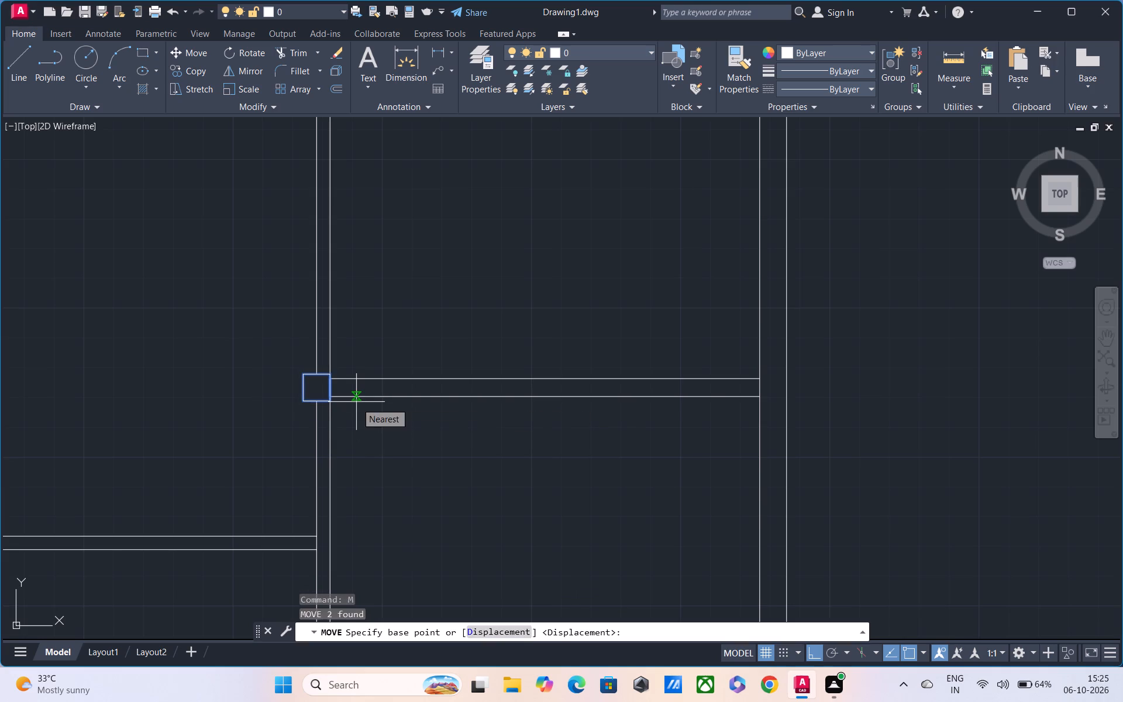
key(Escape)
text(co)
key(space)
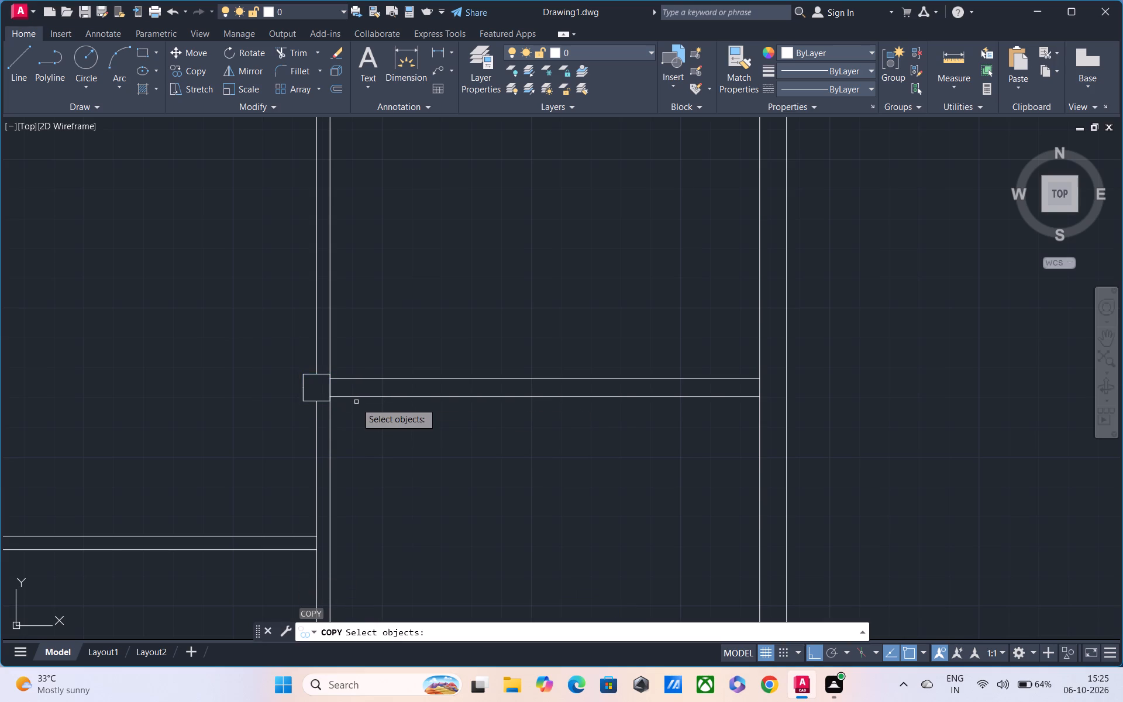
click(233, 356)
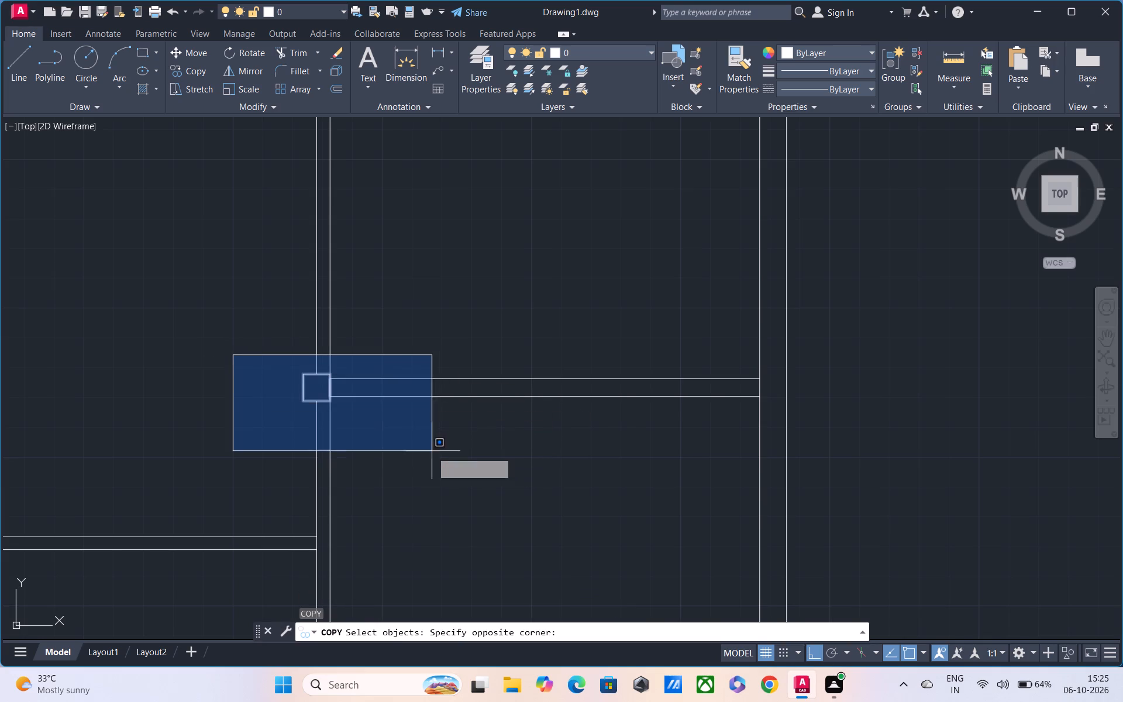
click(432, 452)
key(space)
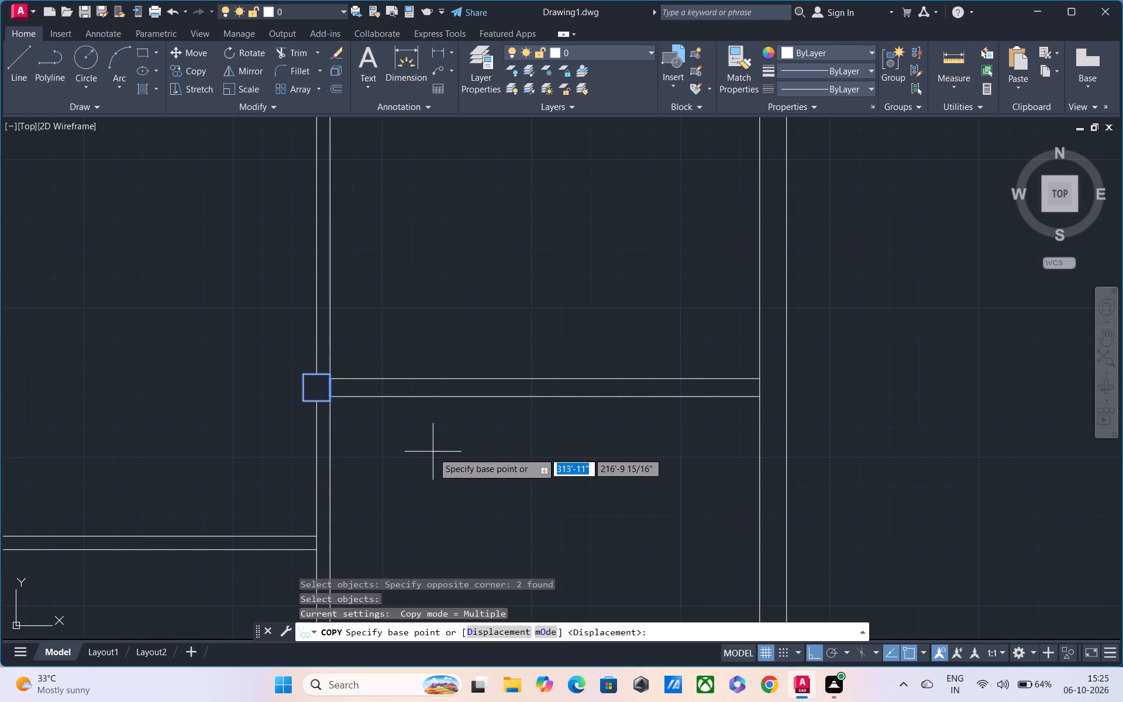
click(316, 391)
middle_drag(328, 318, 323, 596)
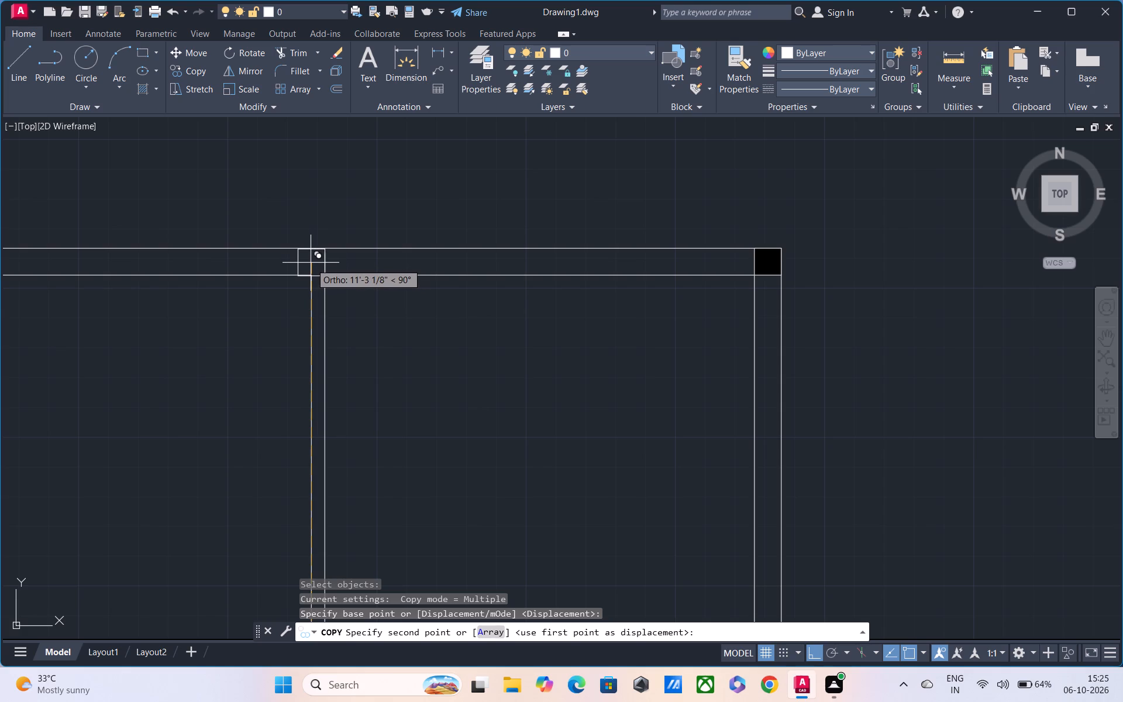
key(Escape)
Copy the junction square from its upper-left corner straight up onto the upper wall's outer line, above the vertical partition.
middle_drag(325, 335, 325, 195)
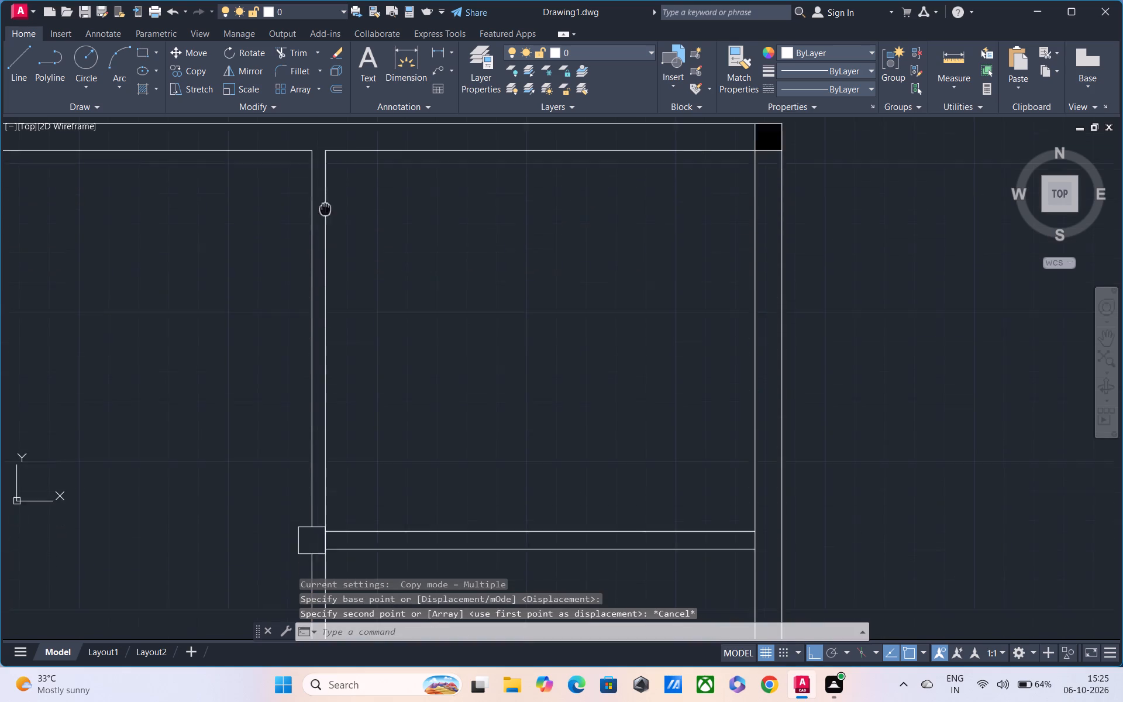
click(278, 475)
click(357, 564)
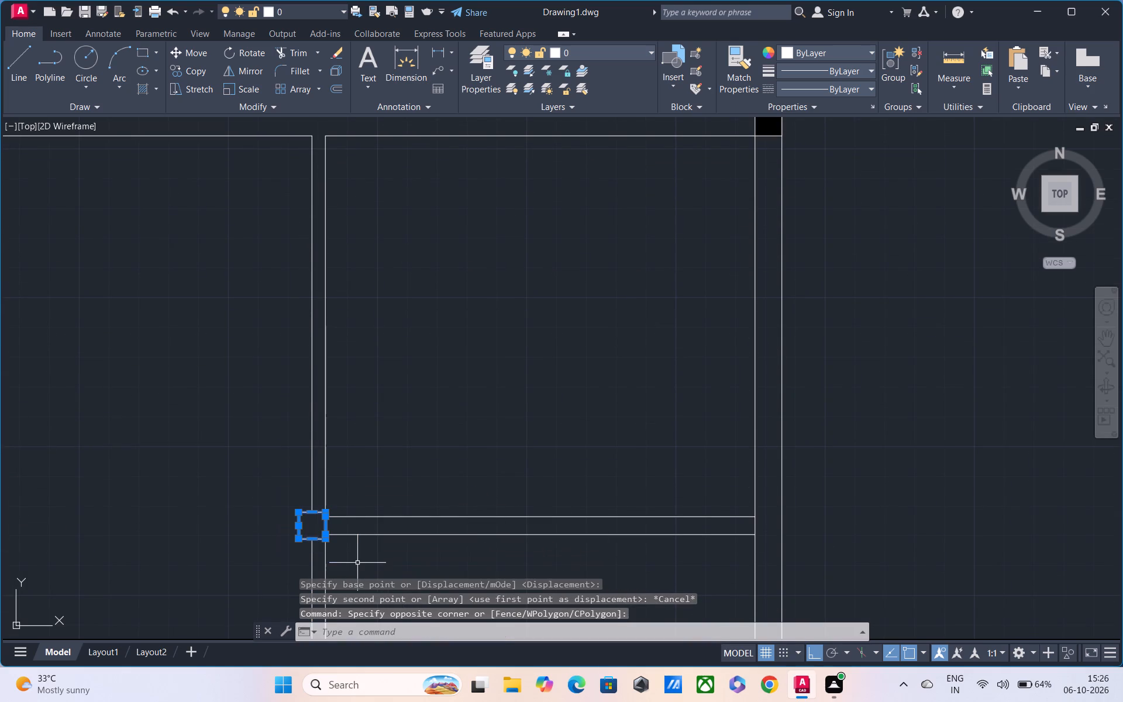
text(co)
key(space)
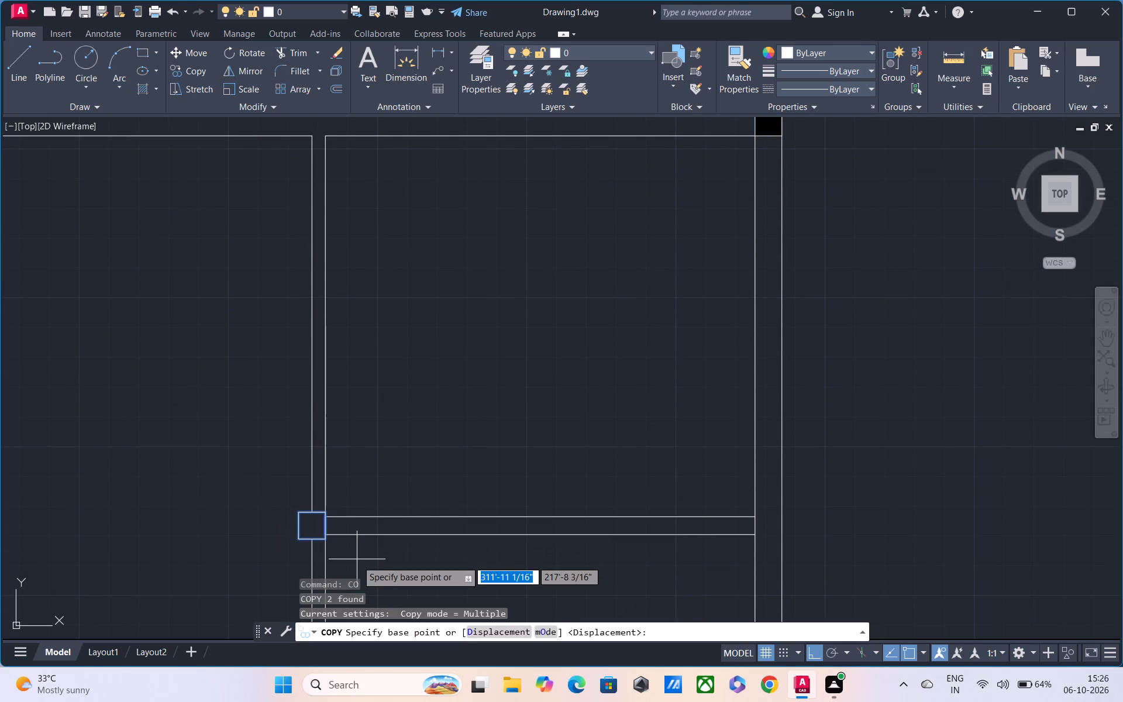
click(299, 515)
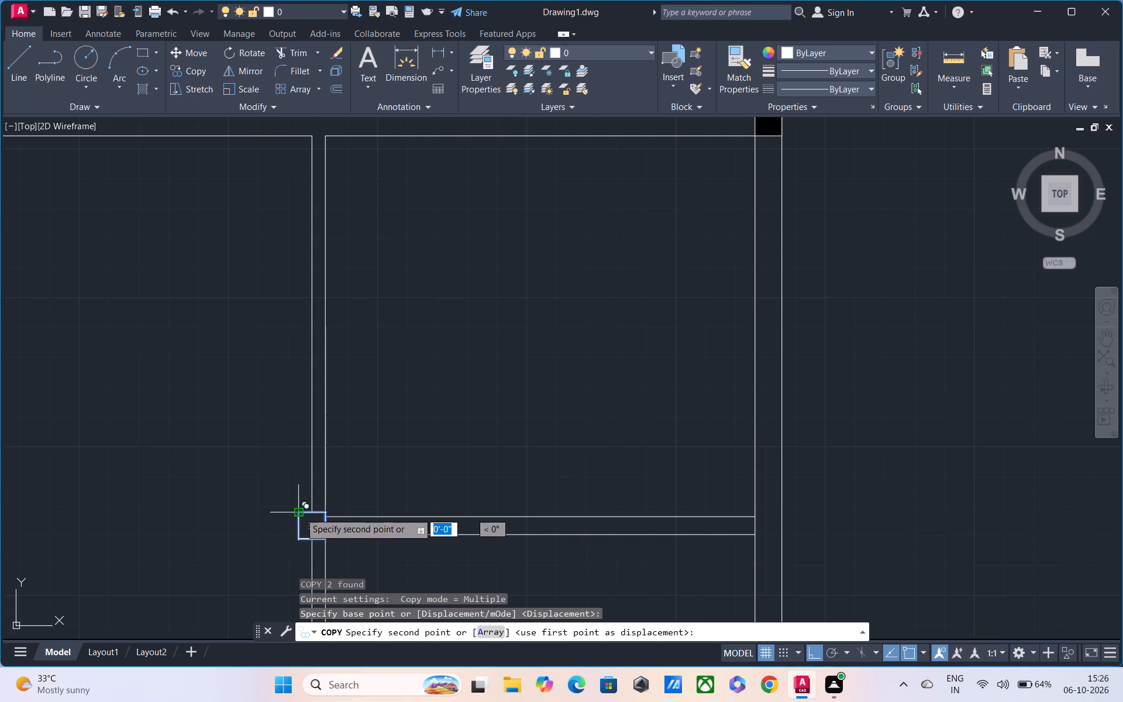
middle_drag(292, 417, 284, 616)
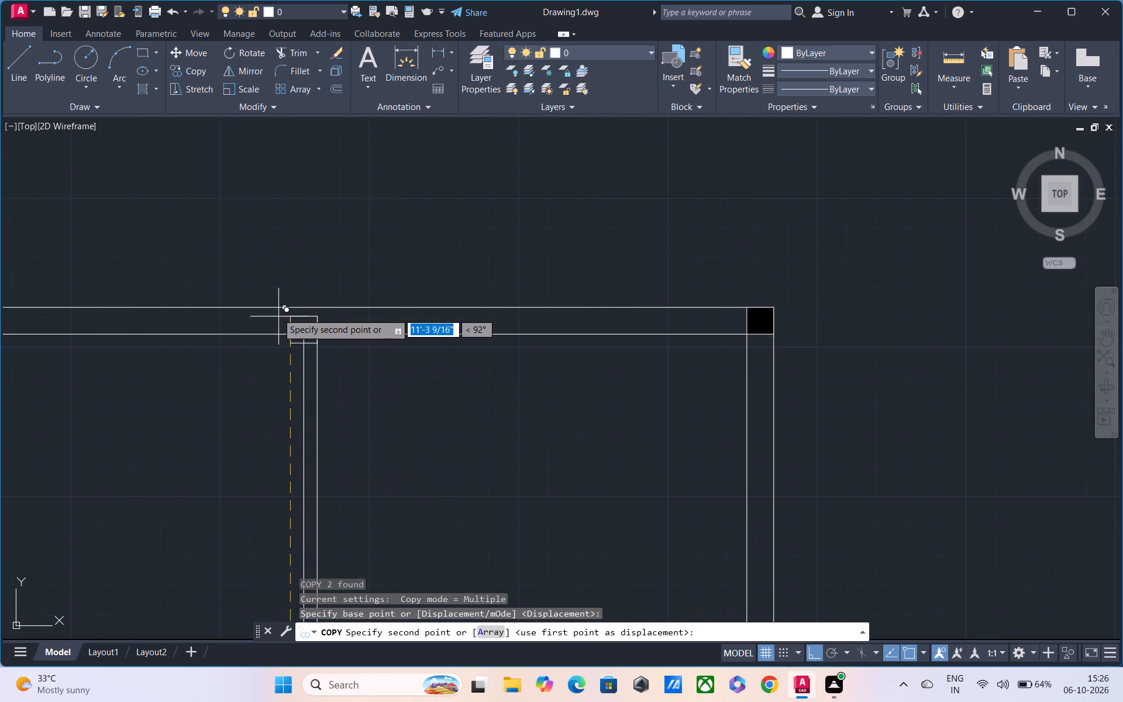
click(289, 308)
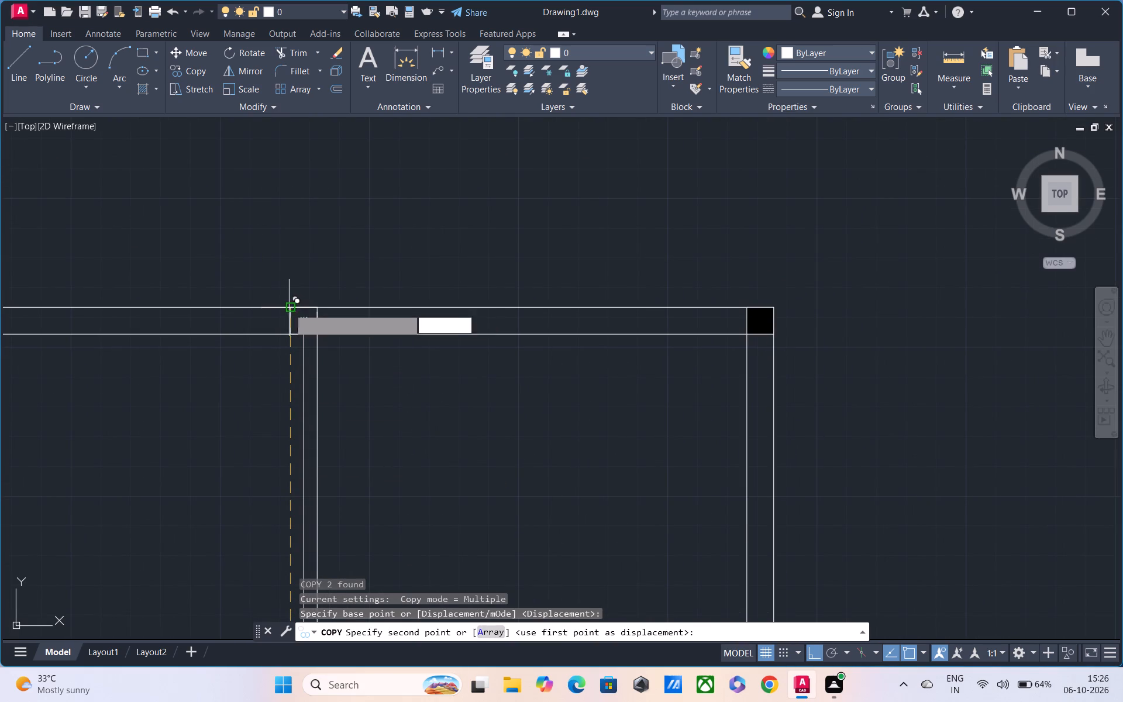
Place another copy of the square at the lower wall, with its upper-left corner at the vertical partition's left line endpoint.
scroll(299, 401, down, 2)
middle_drag(309, 455, 302, 269)
middle_drag(313, 464, 311, 354)
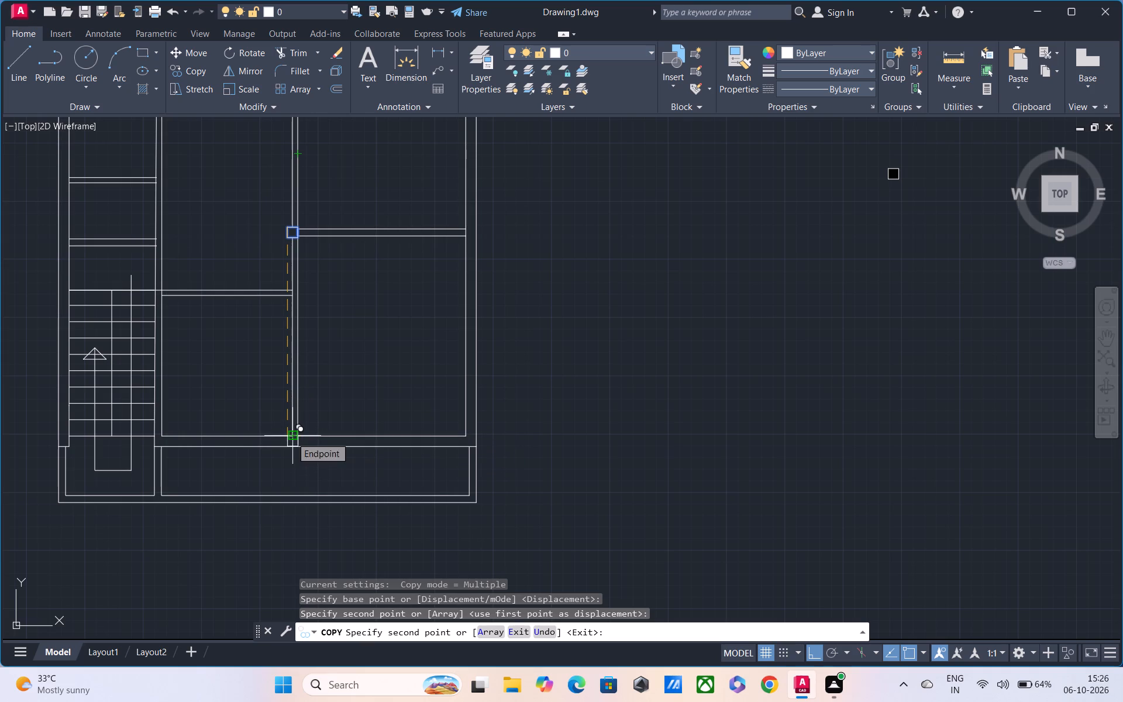
click(291, 437)
key(z)
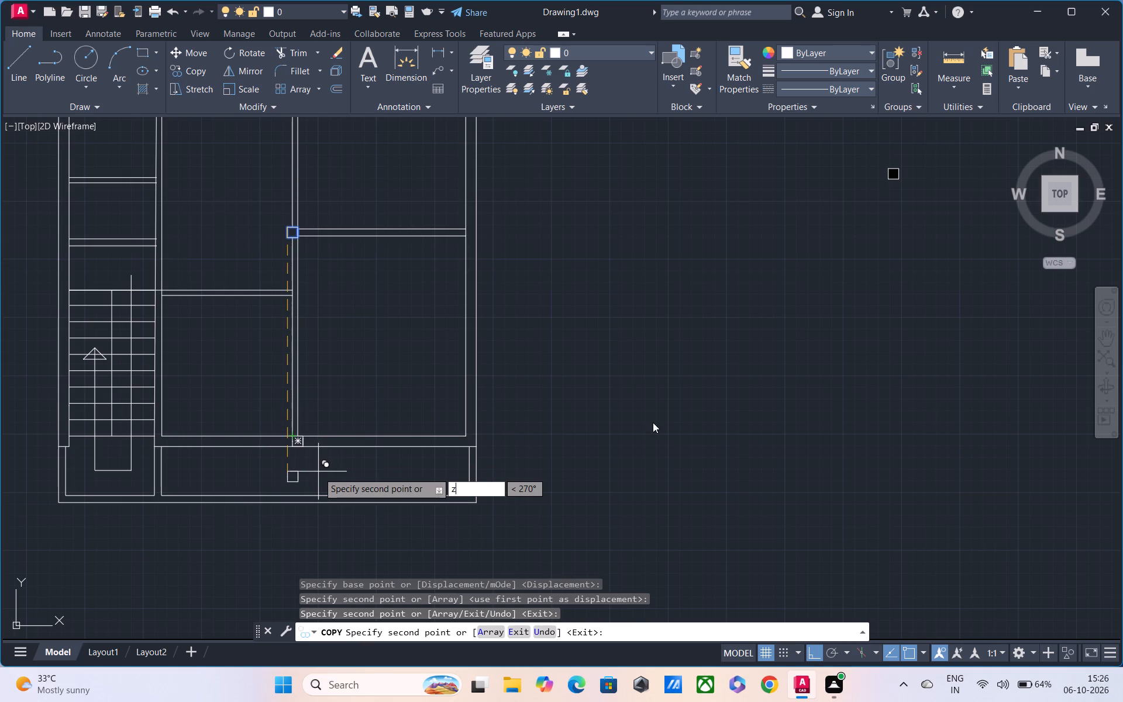
key(ctrl+z)
key(Escape)
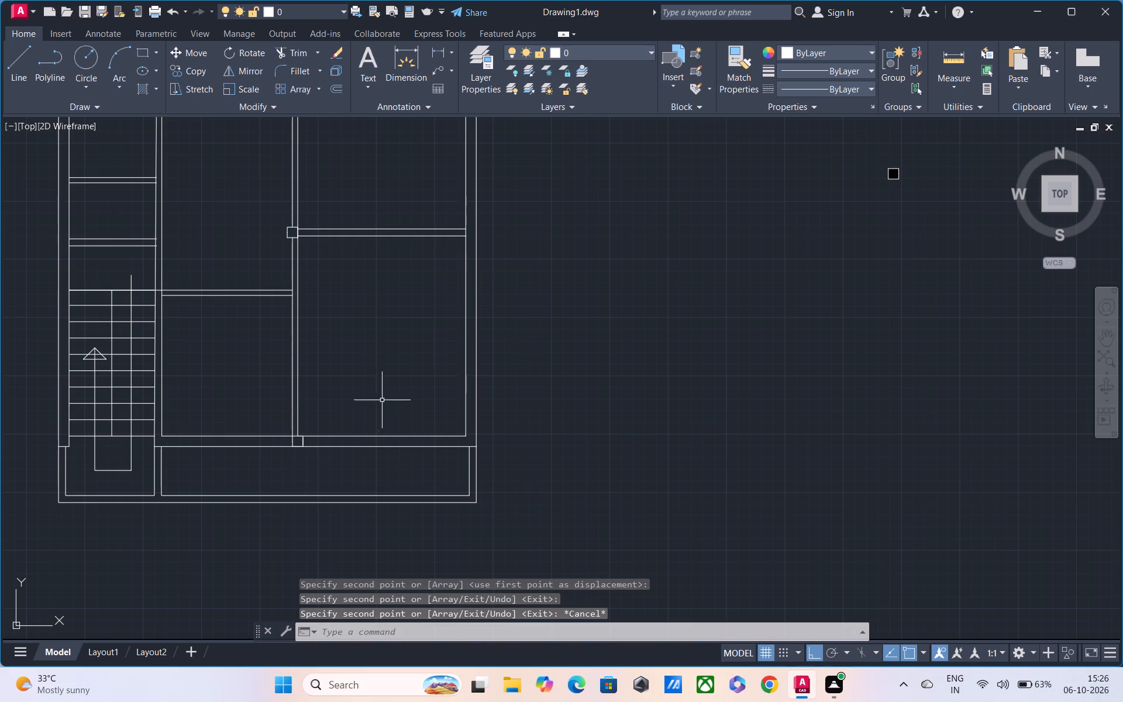
Move only the lower square's polyline from its lower-left corner about 9 3/8" left along the lower wall's bottom line.
middle_drag(297, 439, 288, 437)
scroll(287, 436, up, 3)
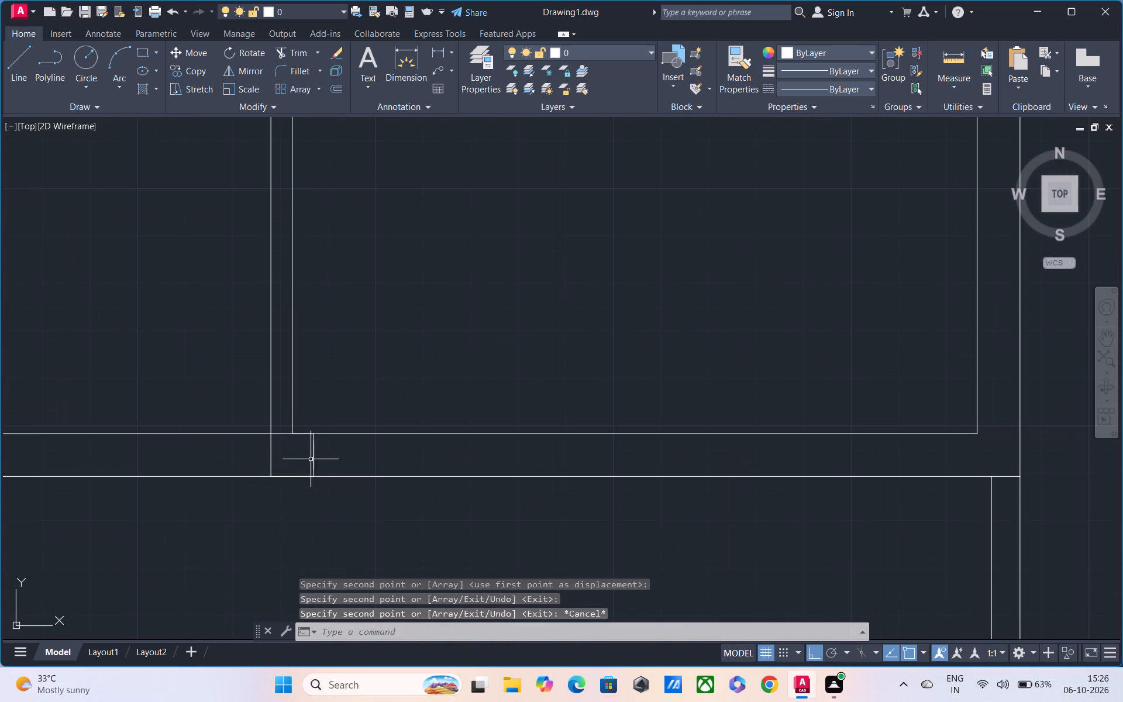
click(312, 457)
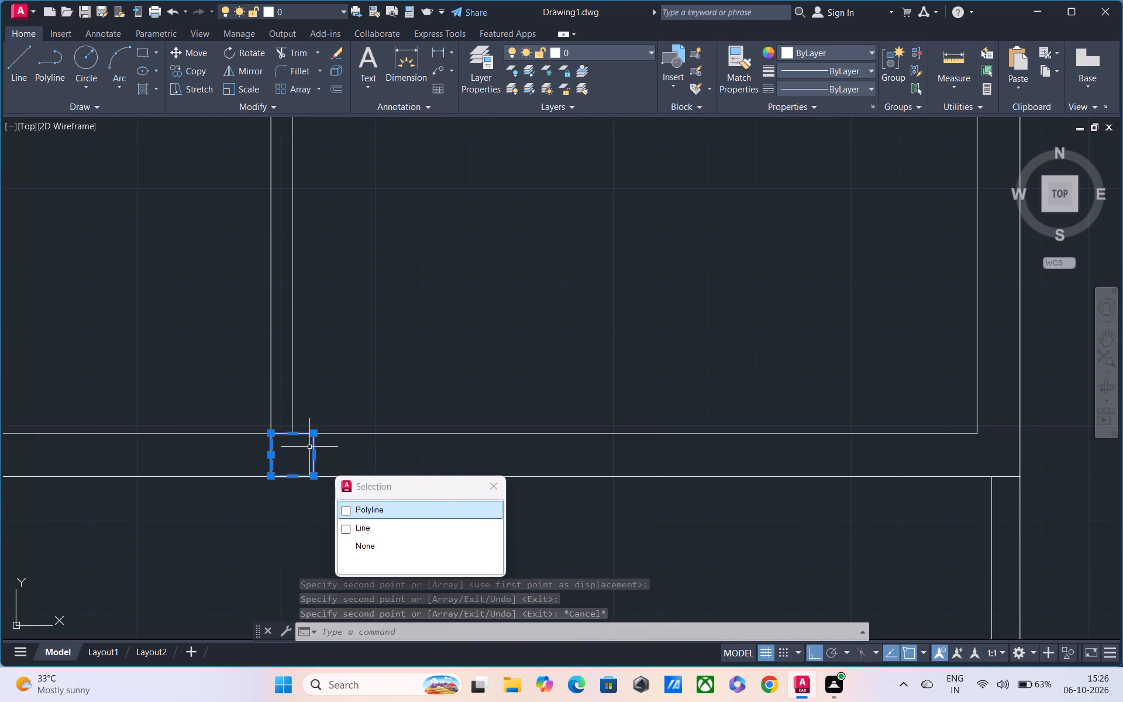
text(m)
key(space)
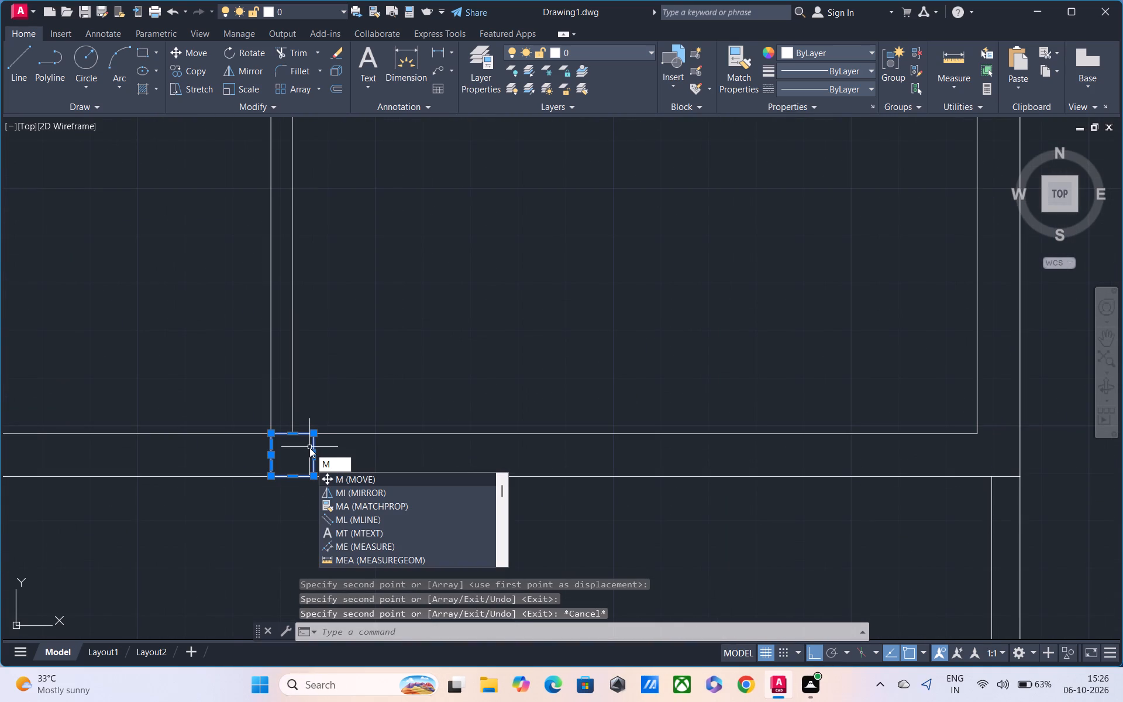
click(357, 481)
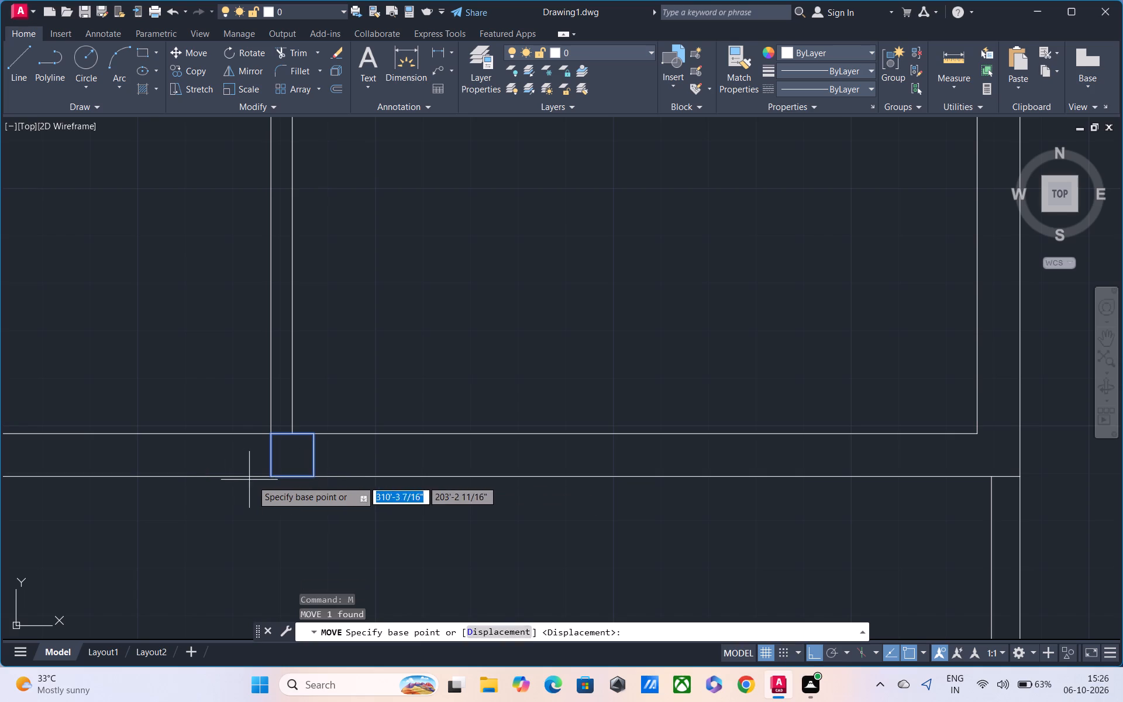
click(270, 473)
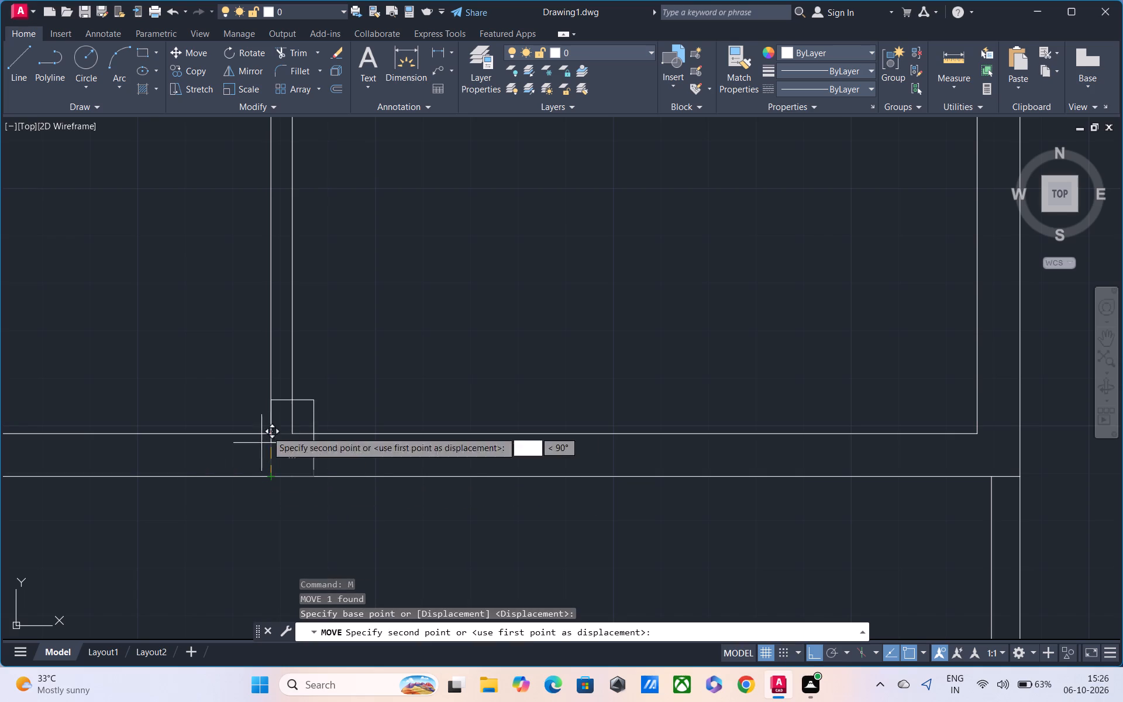
middle_drag(256, 408, 265, 649)
middle_drag(196, 187, 205, 361)
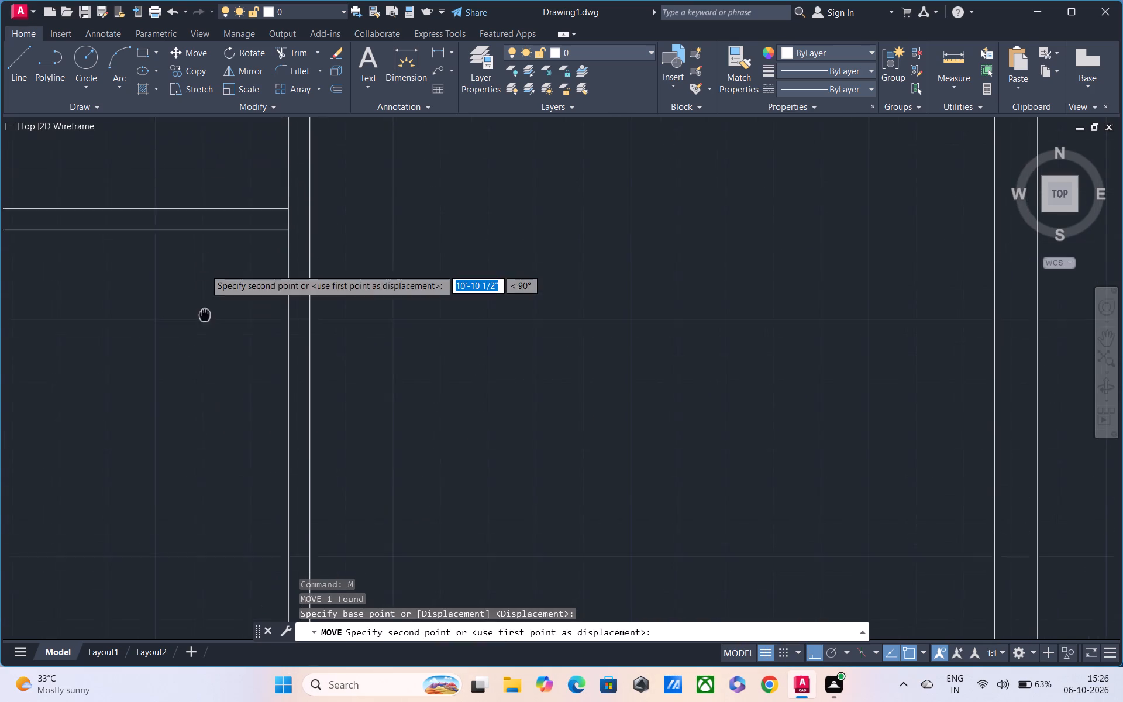
middle_drag(205, 361, 205, 388)
scroll(215, 314, down, 3)
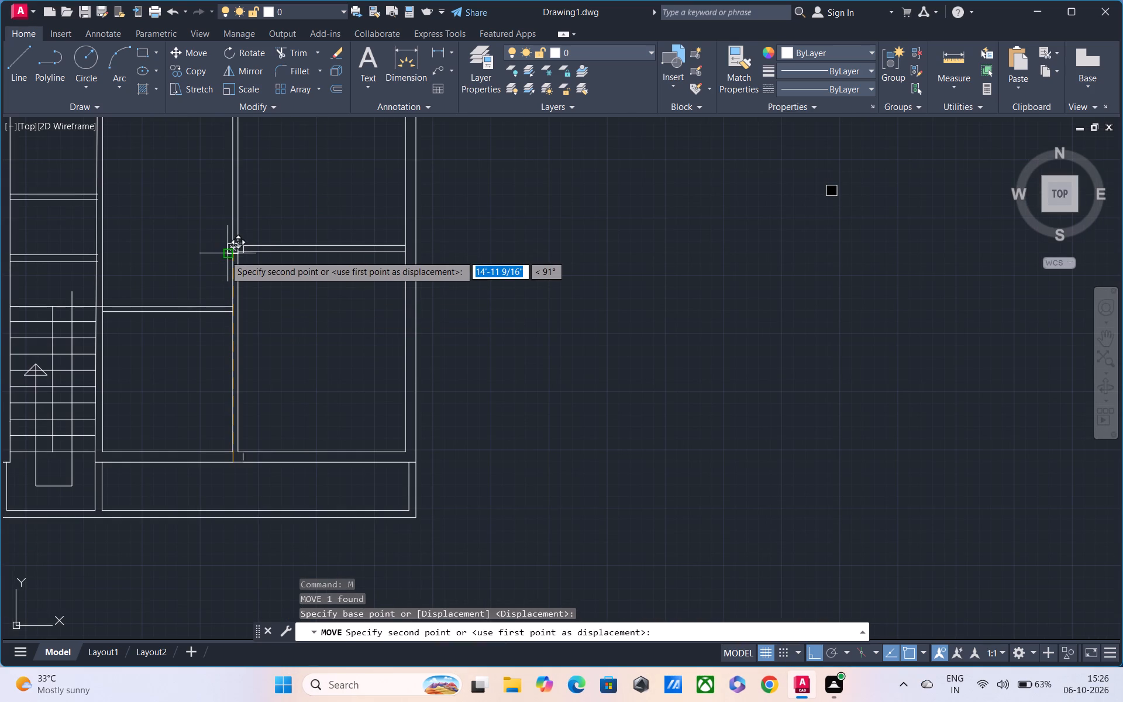
click(222, 463)
scroll(249, 462, up, 1)
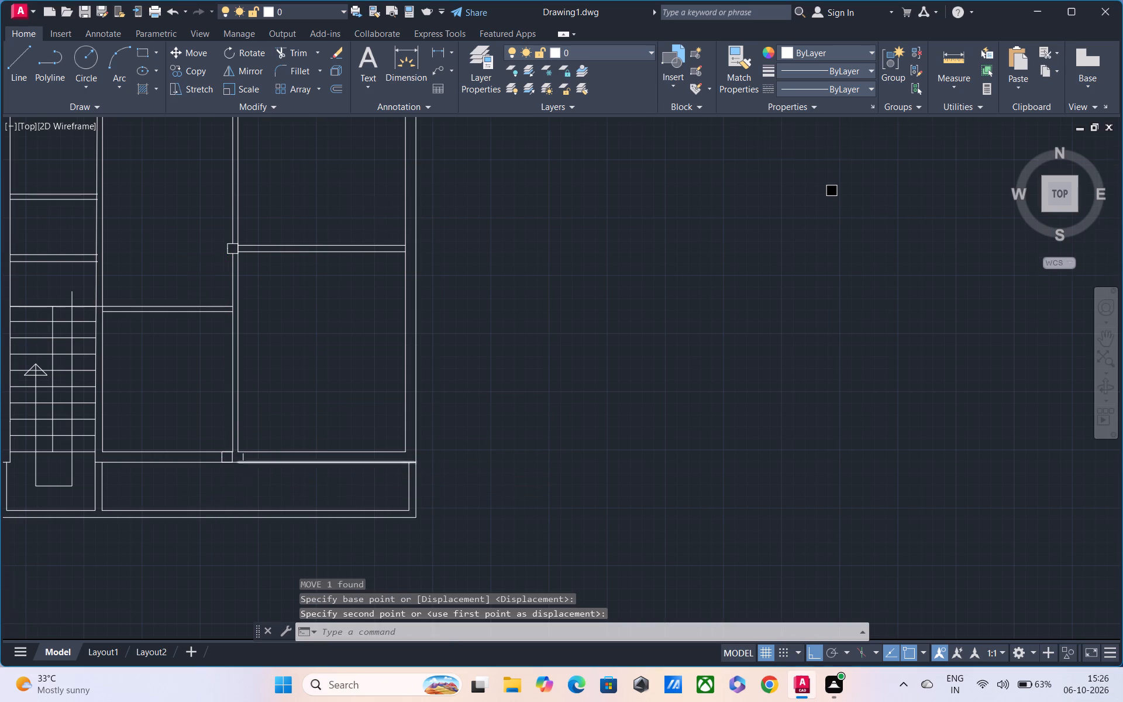
scroll(253, 457, up, 3)
middle_drag(243, 455, 301, 422)
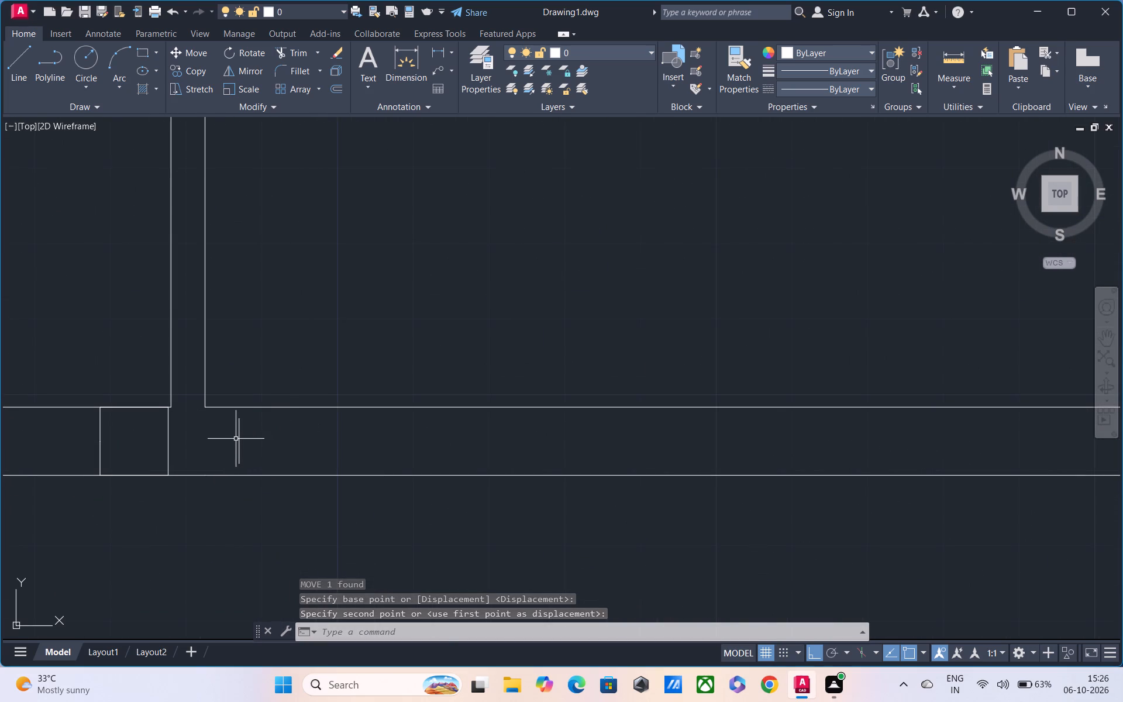
key(Escape)
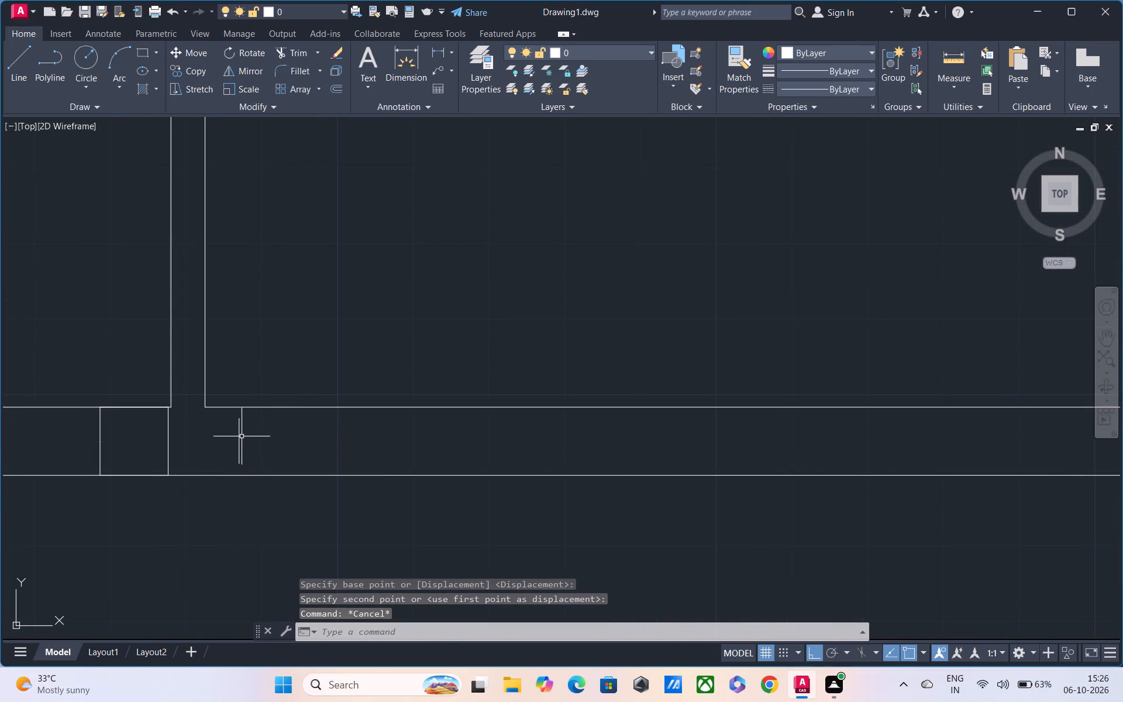
Erase the stray short vertical line inside the lower wall, just right of the vertical partition.
click(239, 432)
key(Delete)
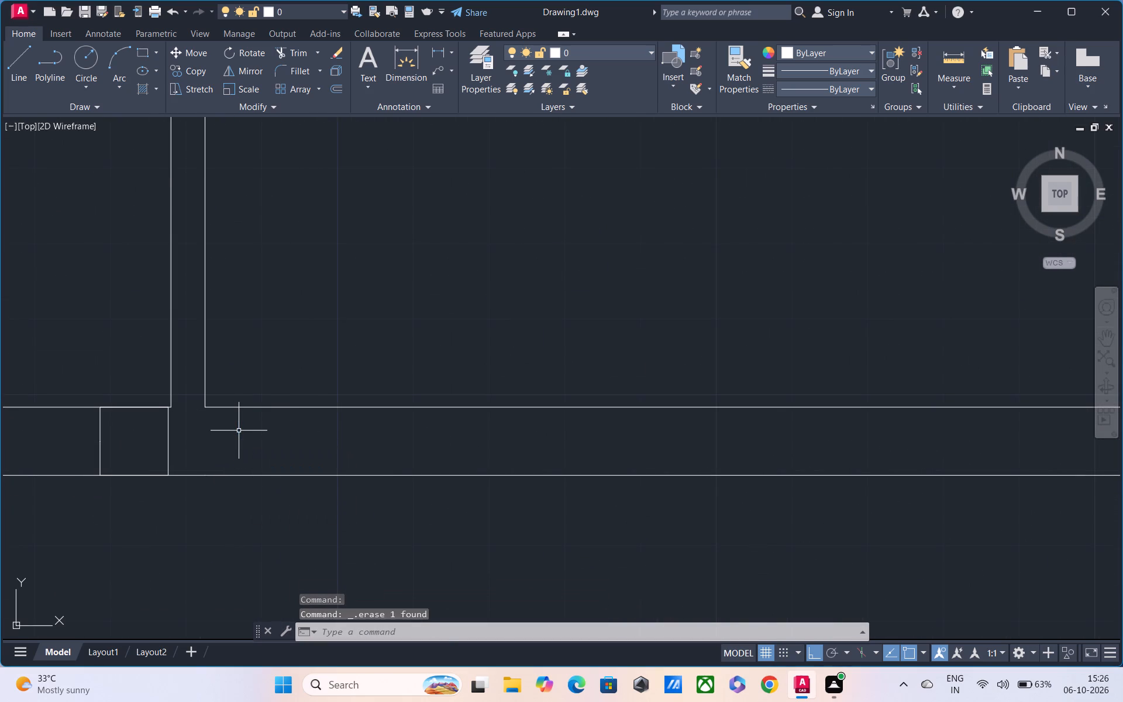
Copy the upper-right corner's solid square by its left edge midpoint down the right wall to the horizontal partition, level with the hollow junction square's centre.
scroll(326, 498, down, 1)
middle_drag(319, 486, 305, 546)
scroll(288, 511, down, 3)
middle_drag(270, 482, 363, 473)
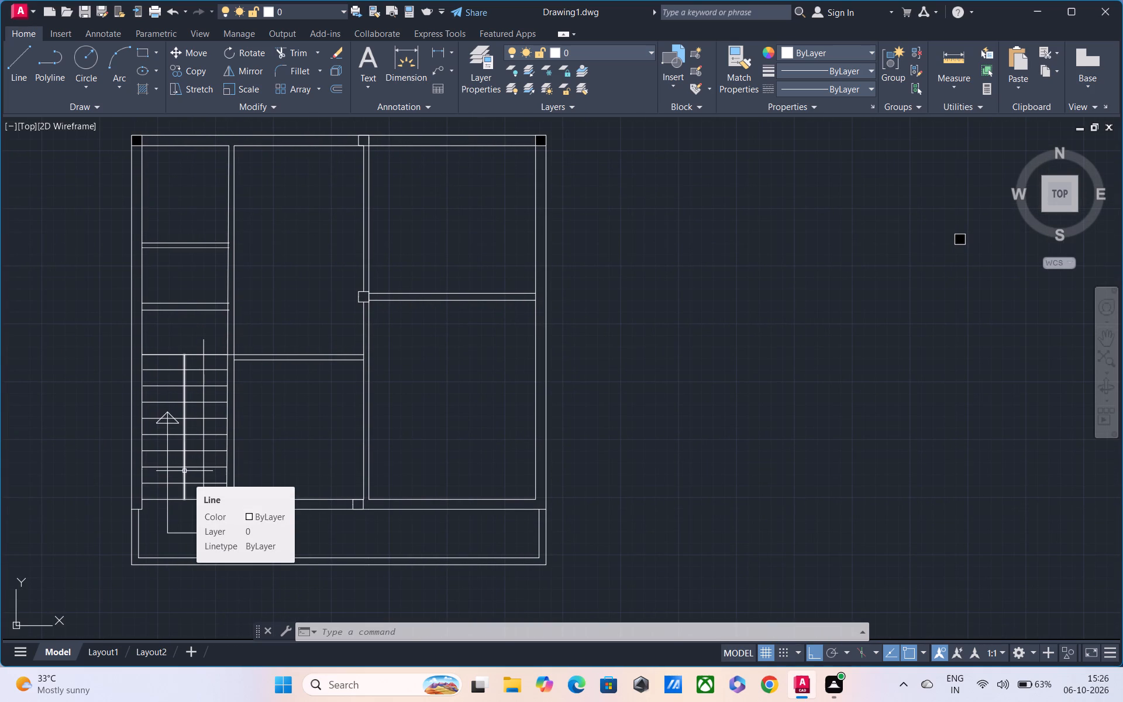
text(co)
key(space)
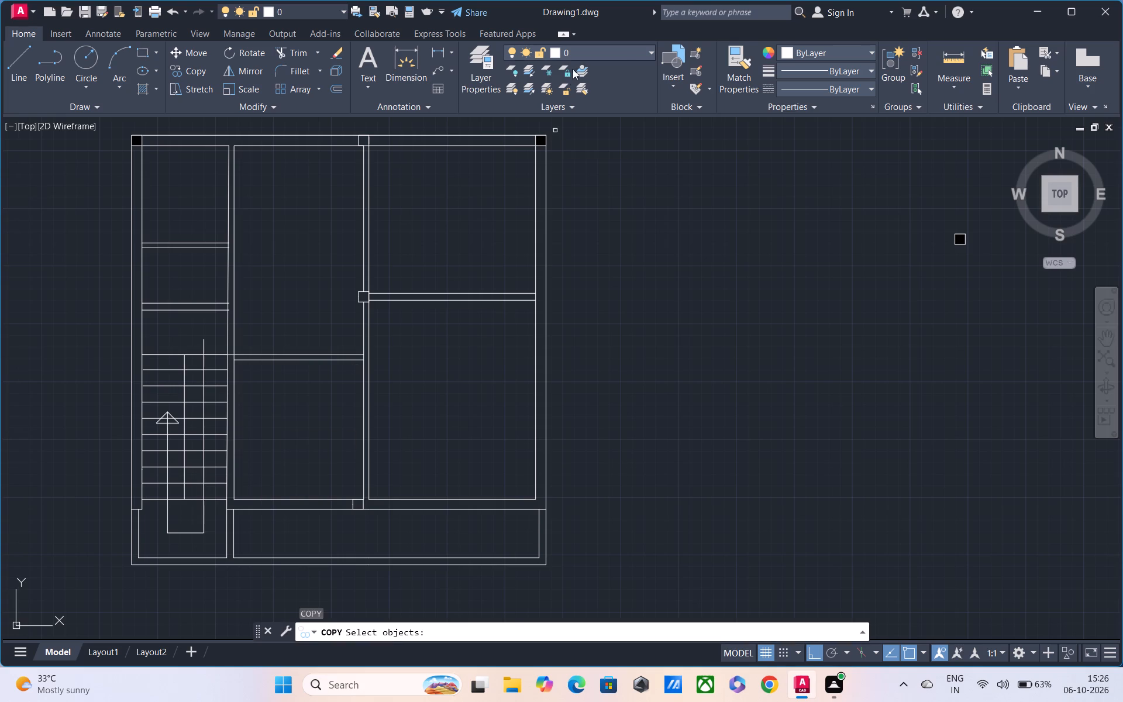
middle_drag(528, 203, 488, 282)
drag(440, 186, 450, 188)
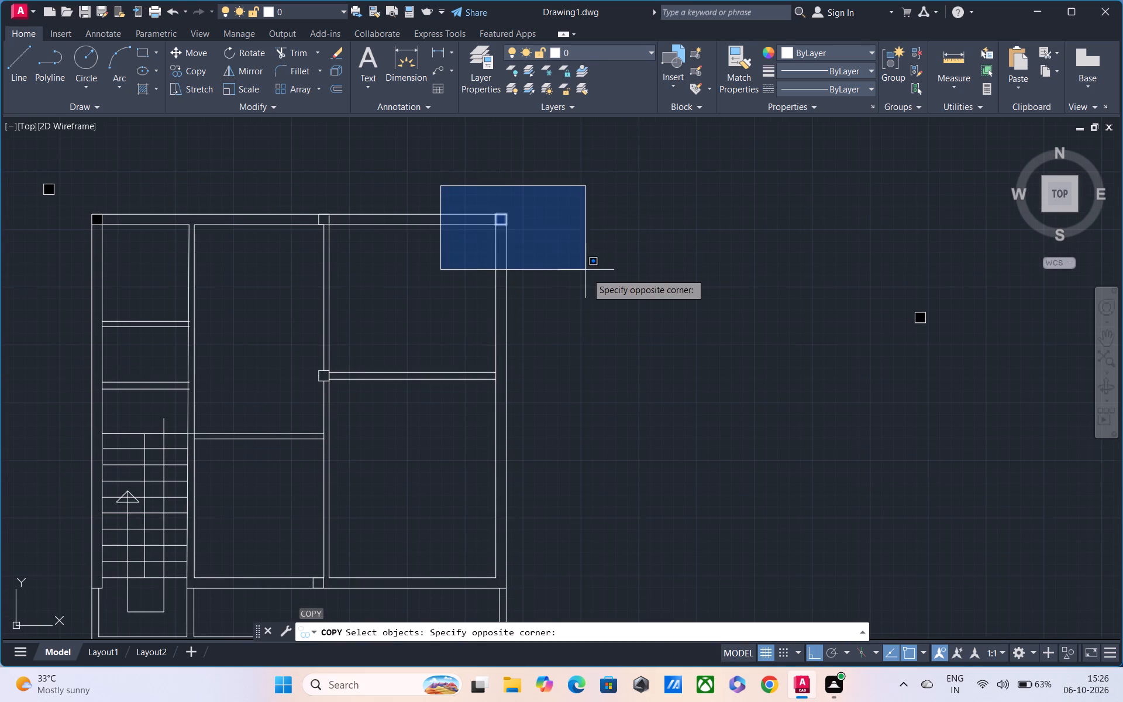
click(587, 273)
key(space)
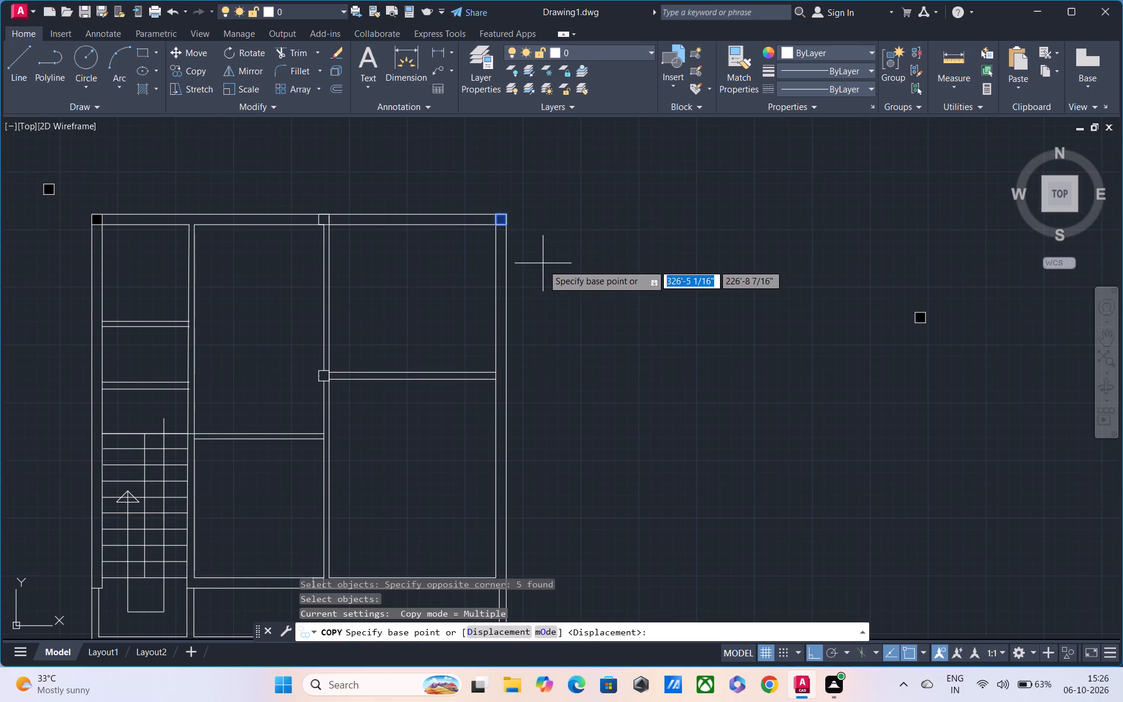
scroll(526, 251, up, 2)
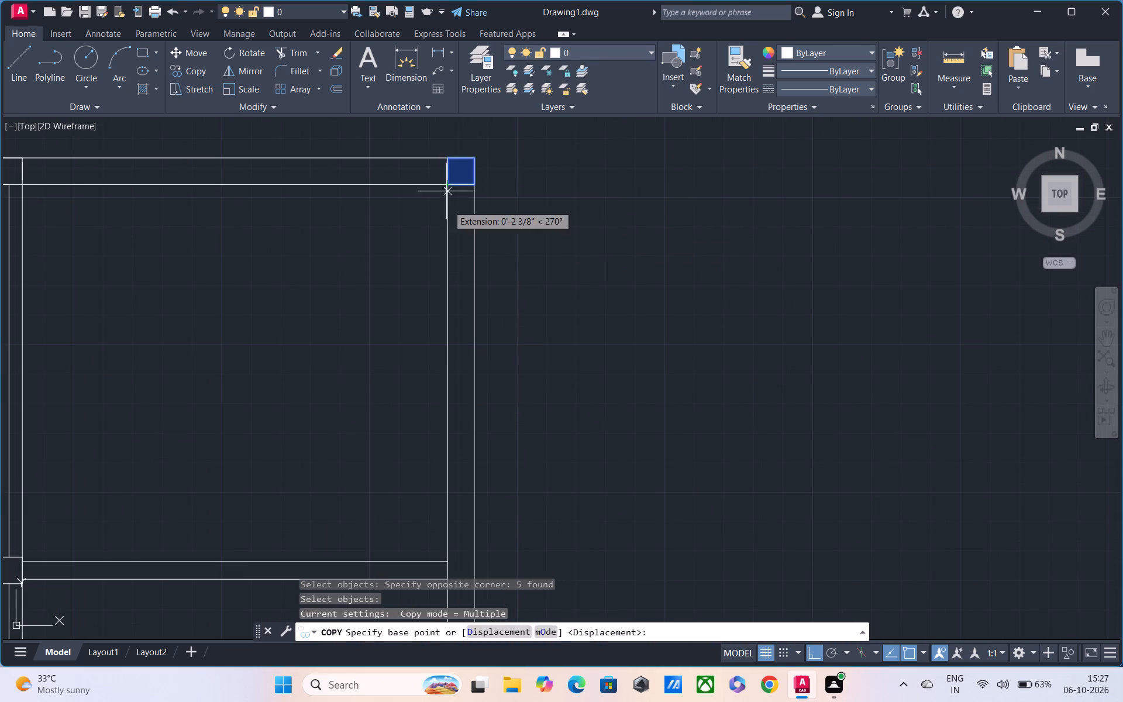
middle_drag(457, 242, 452, 274)
click(445, 207)
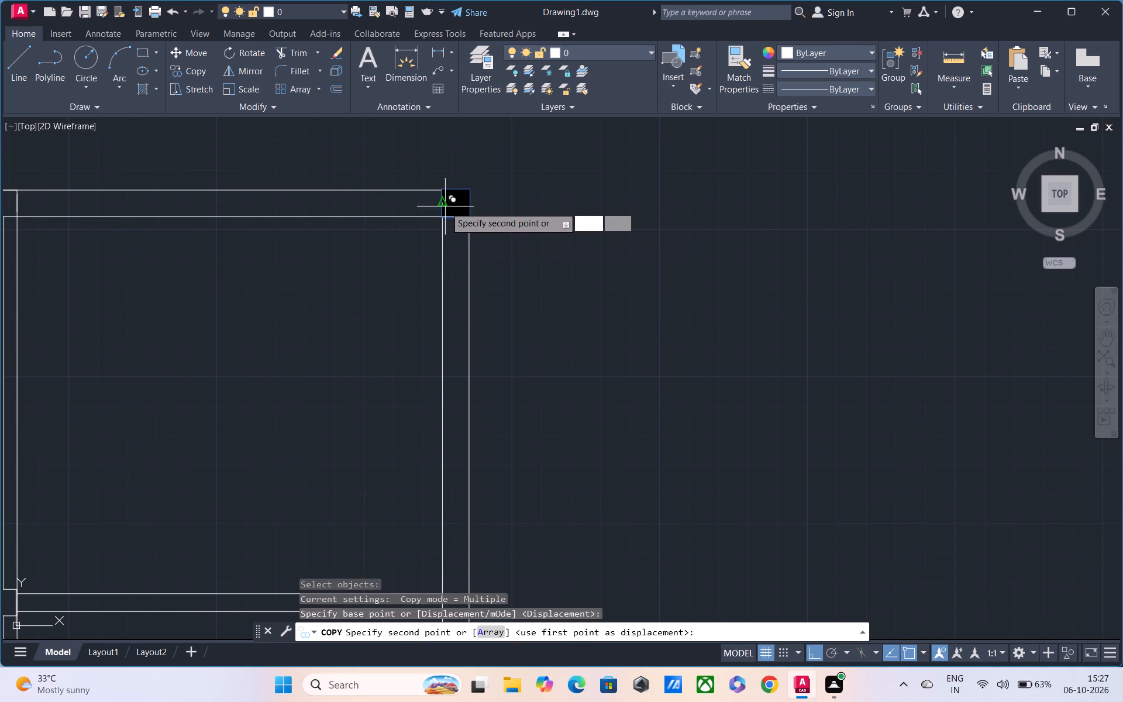
middle_drag(402, 382, 458, 177)
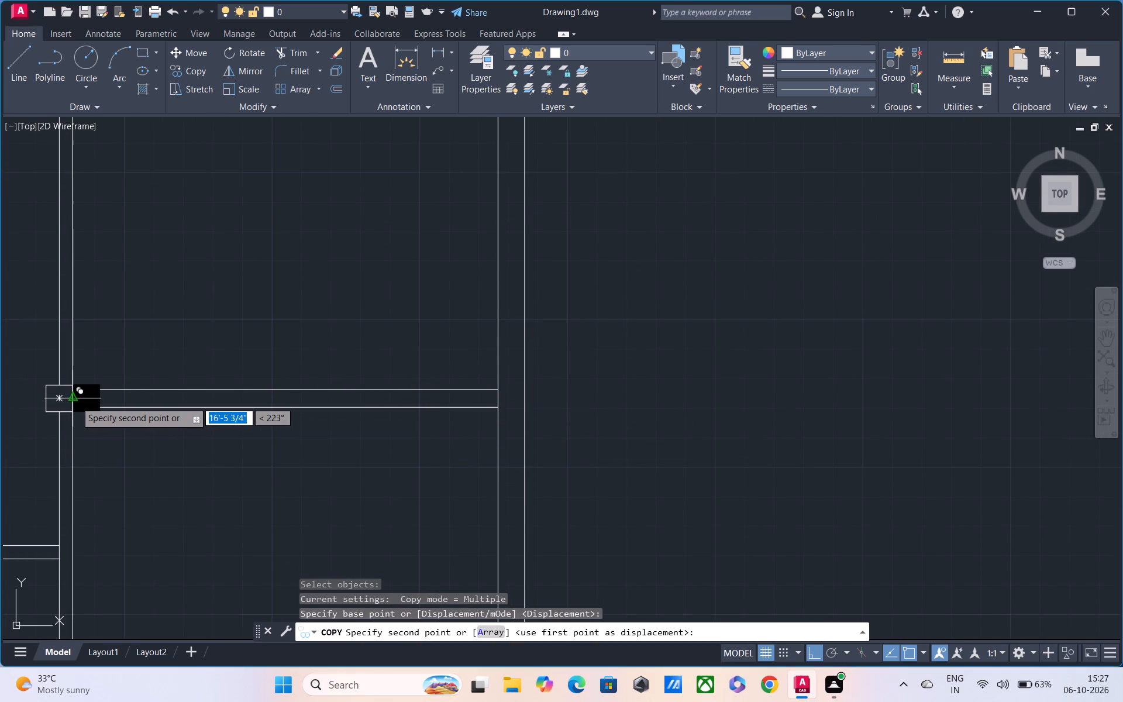
click(500, 399)
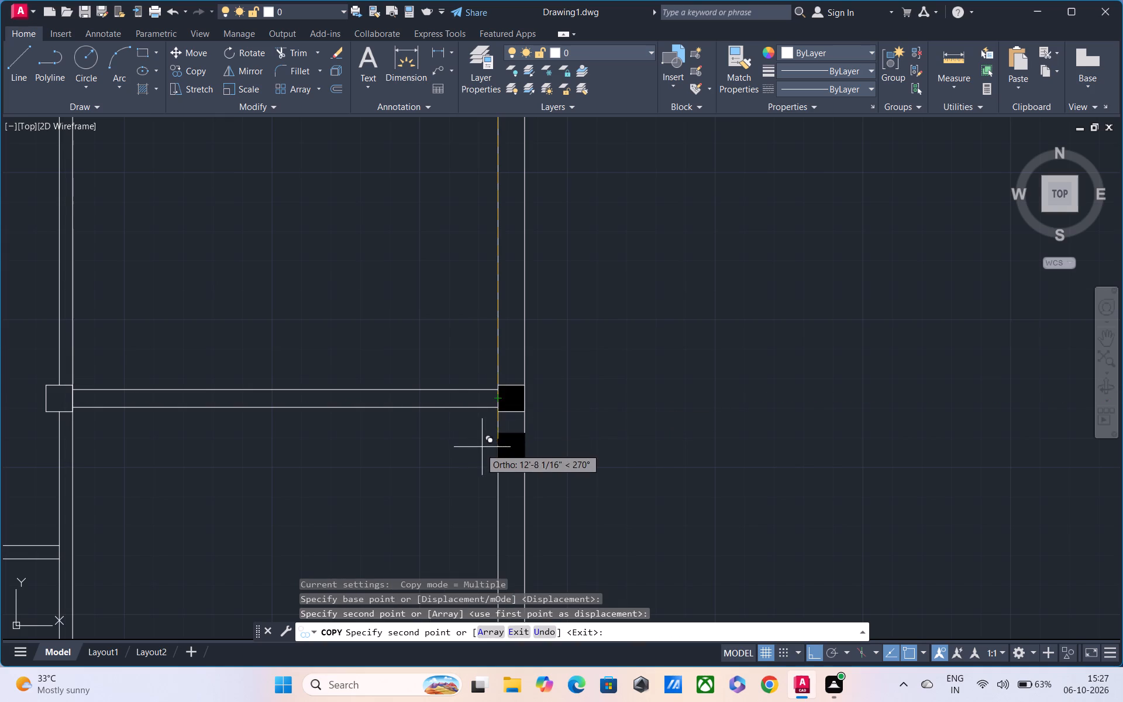
Place another copy of the solid square where the lower wall meets the right wall, level with the lower hollow square, and finish copying.
middle_drag(482, 448, 449, 265)
scroll(459, 312, down, 2)
middle_drag(463, 371, 461, 328)
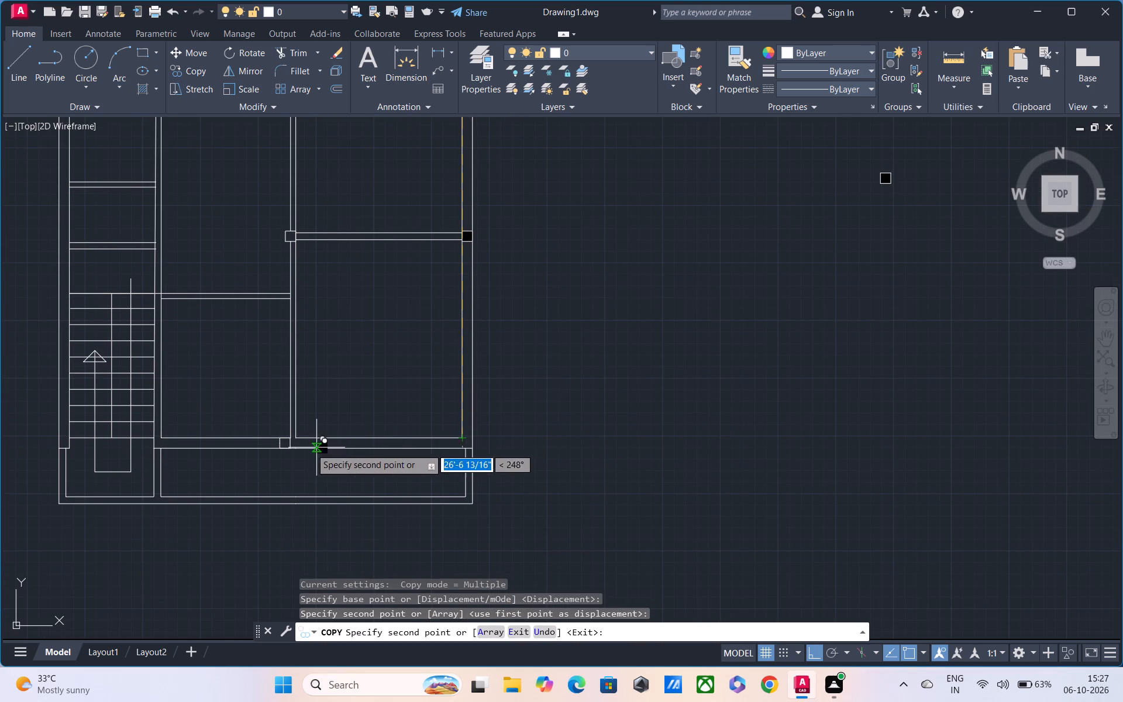
scroll(290, 442, up, 3)
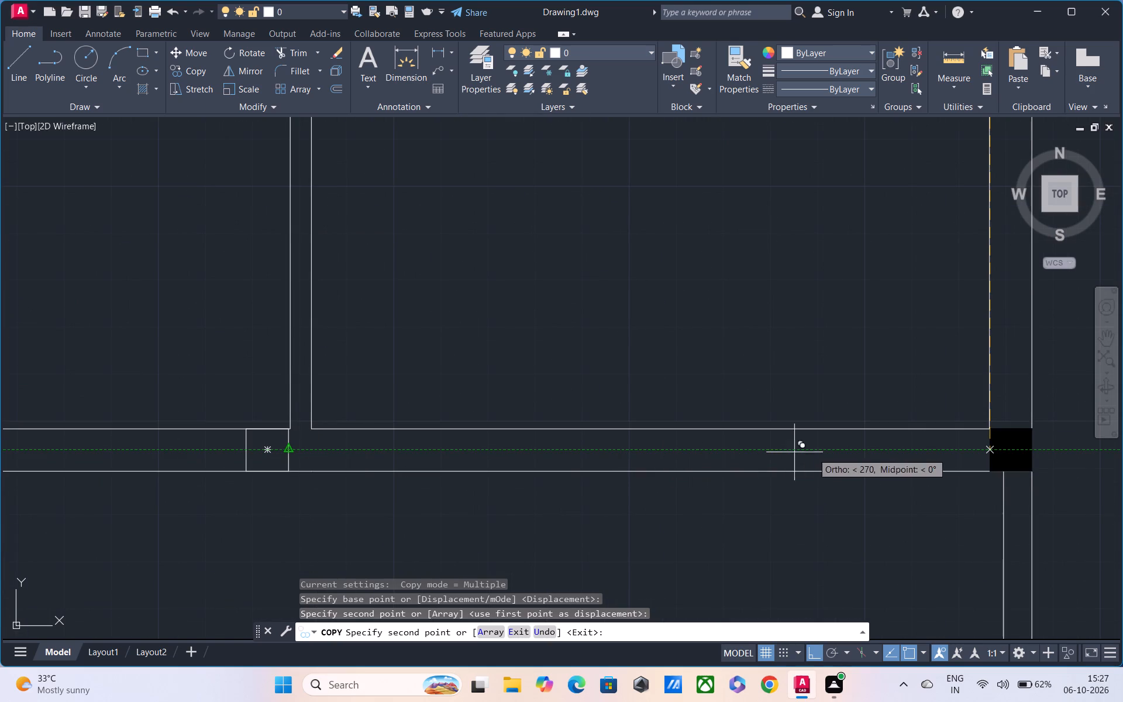
click(987, 452)
scroll(822, 463, down, 2)
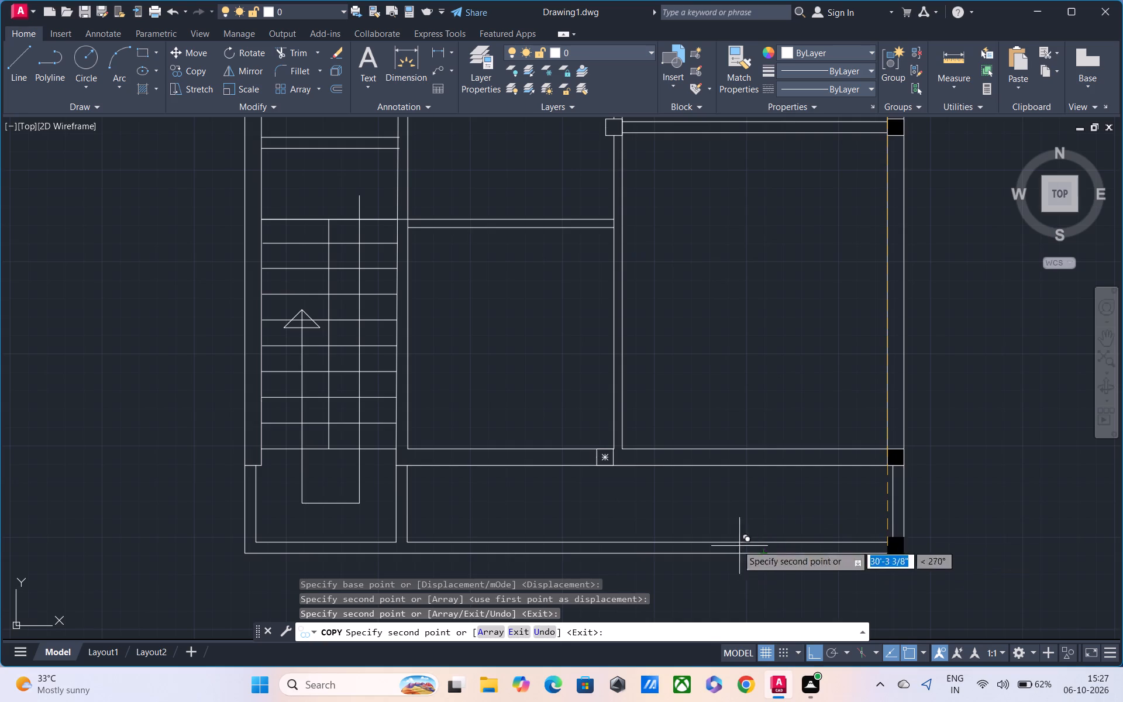
middle_drag(717, 521, 665, 456)
middle_drag(307, 447, 314, 511)
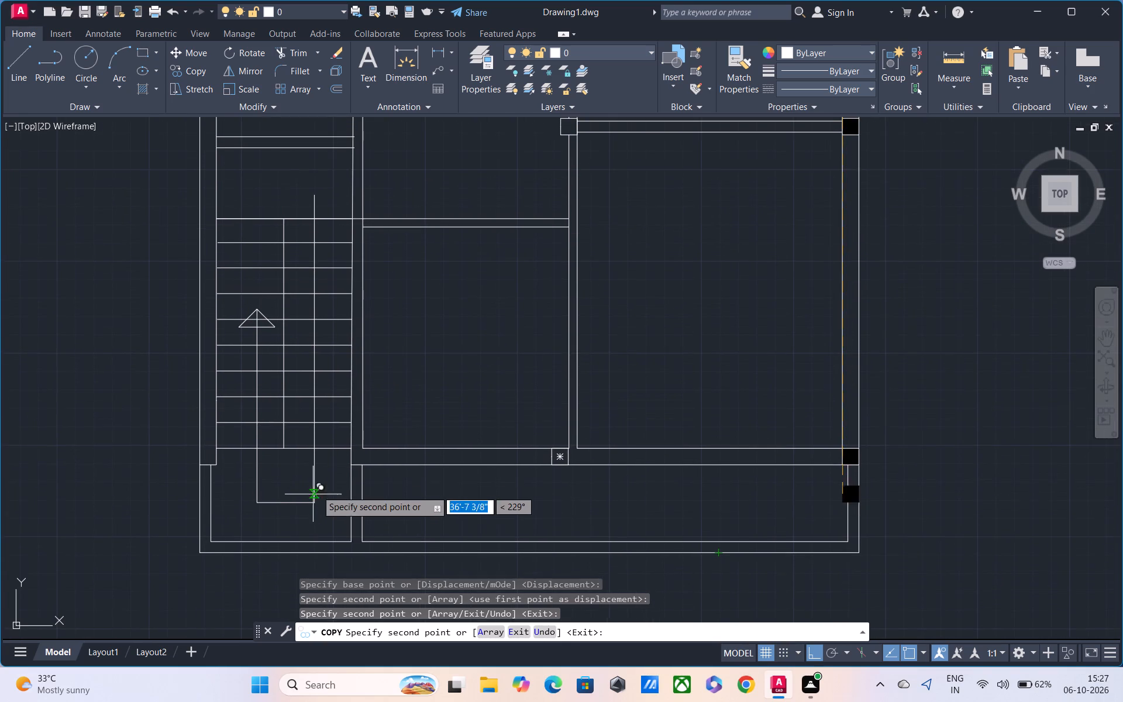
scroll(319, 488, down, 1)
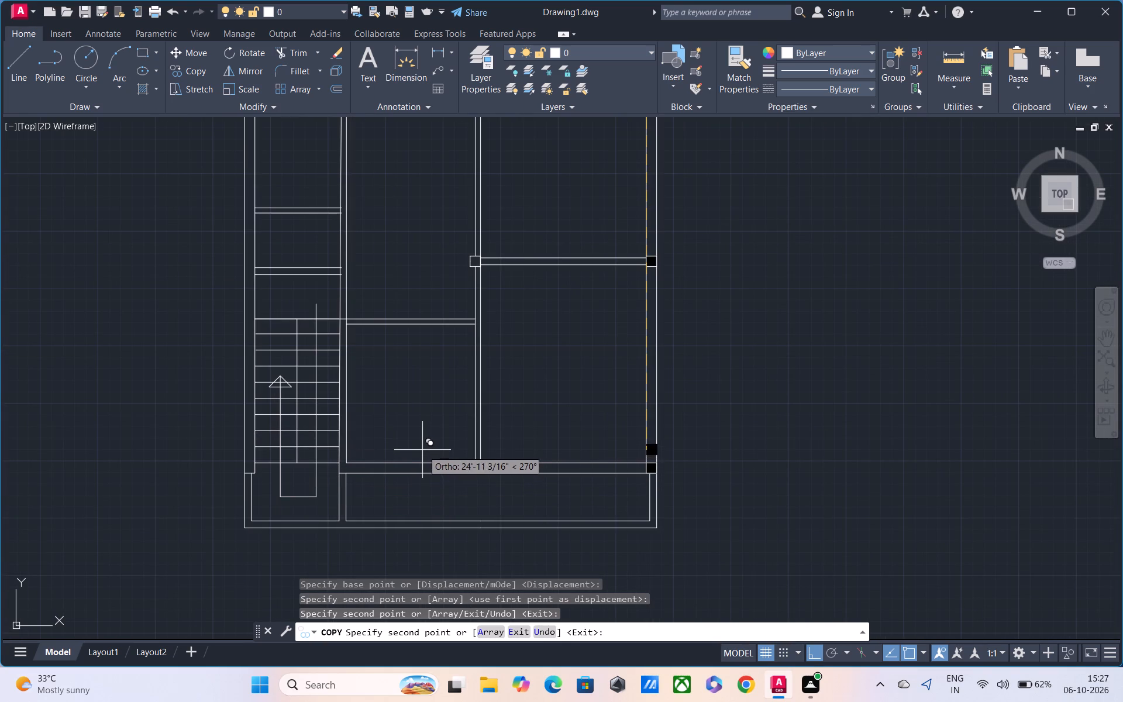
middle_drag(472, 442, 456, 449)
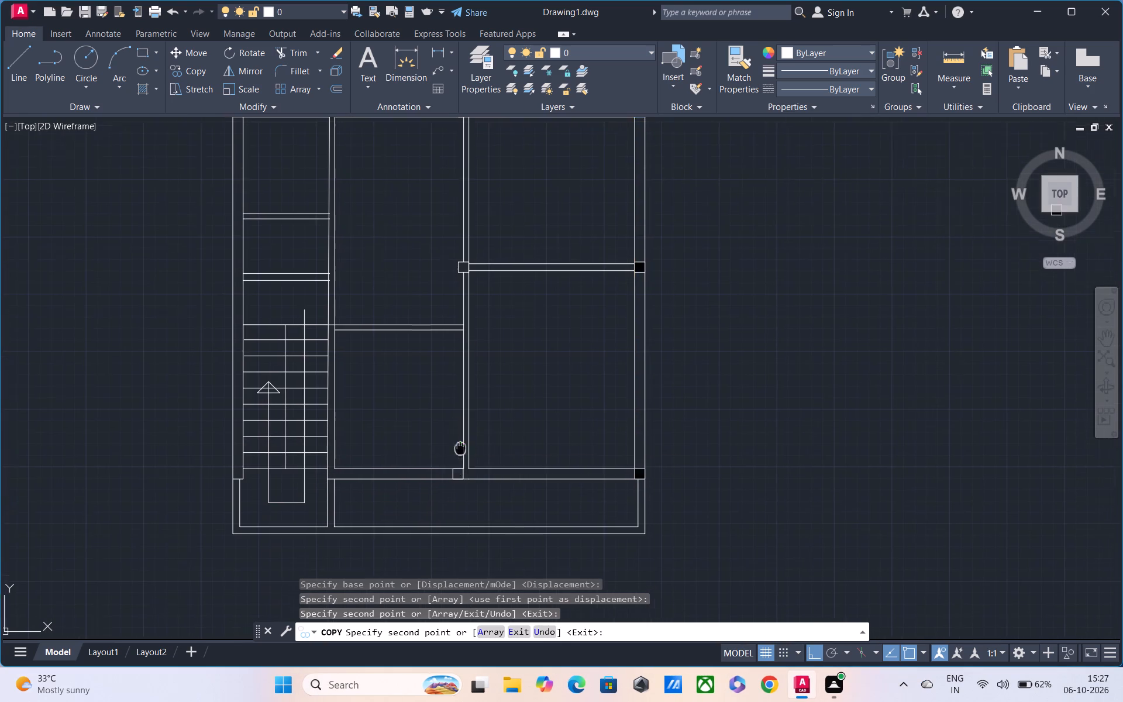
middle_drag(456, 449, 299, 467)
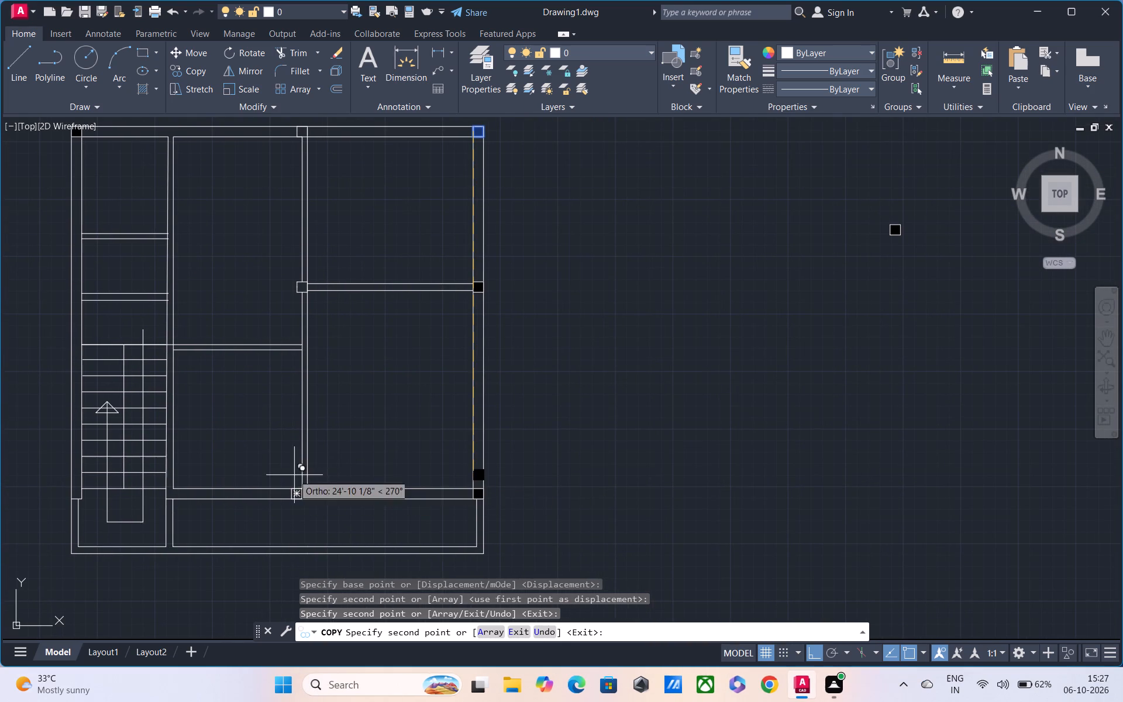
key(Escape)
Move the lower wall's hollow square by its centre, with Ortho off, onto the vertical partition's left line, keeping it centred in the wall thickness.
click(278, 476)
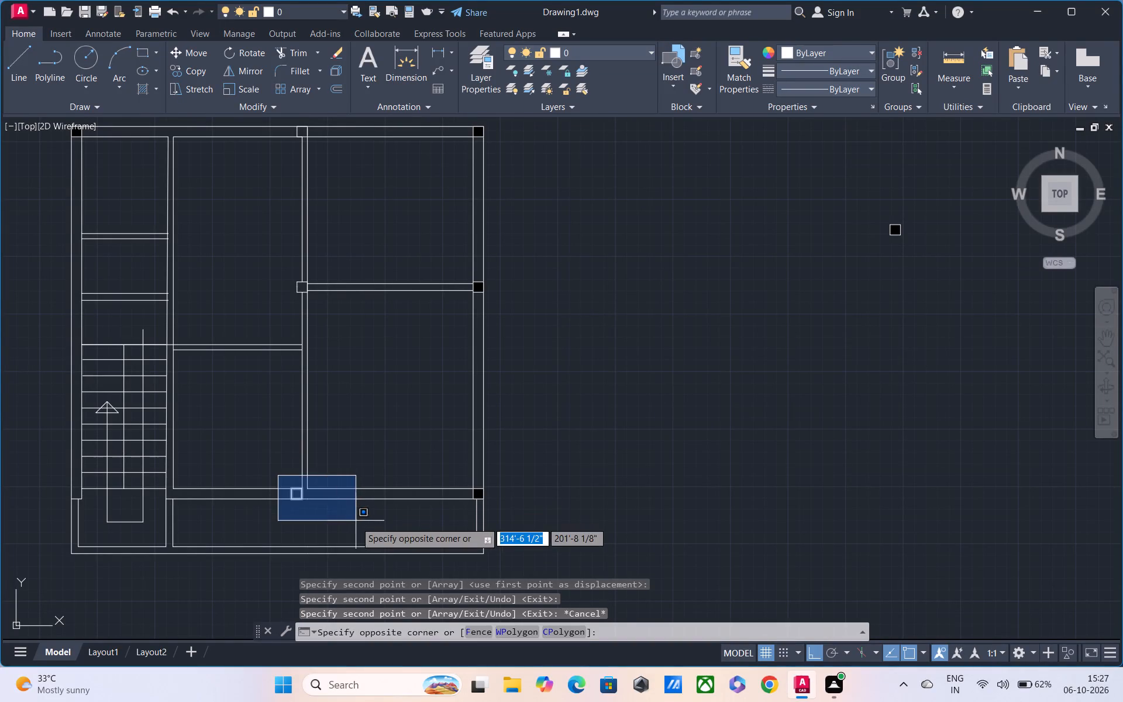
click(356, 522)
text(m)
key(space)
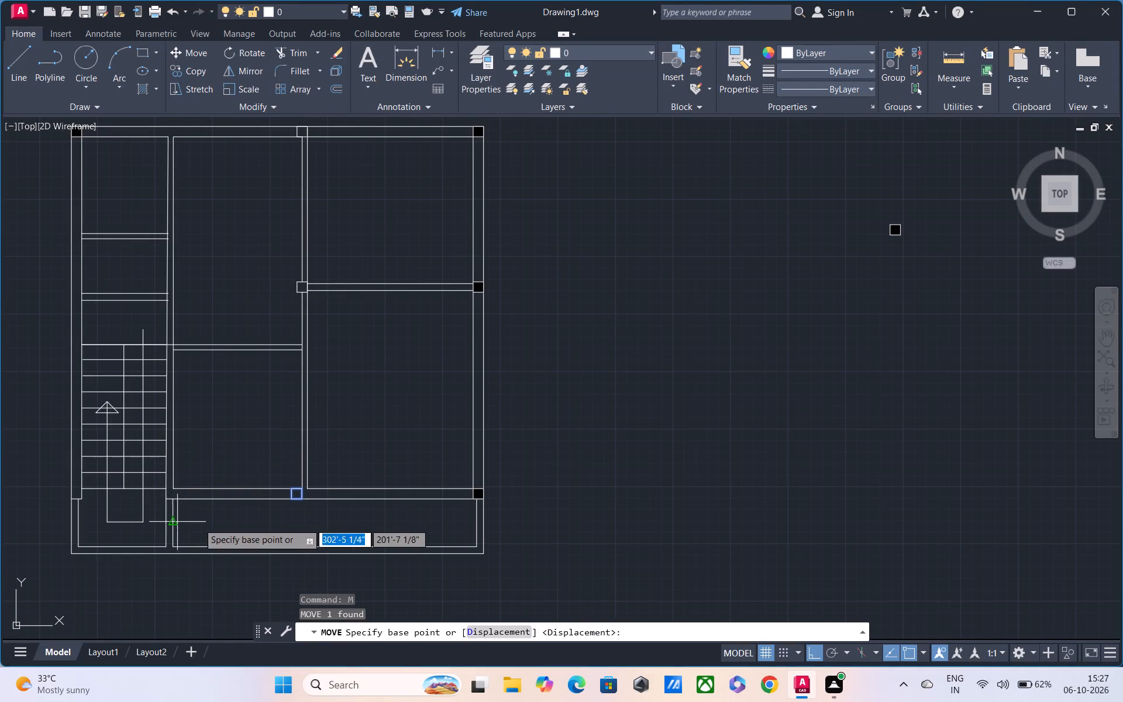
scroll(282, 499, up, 2)
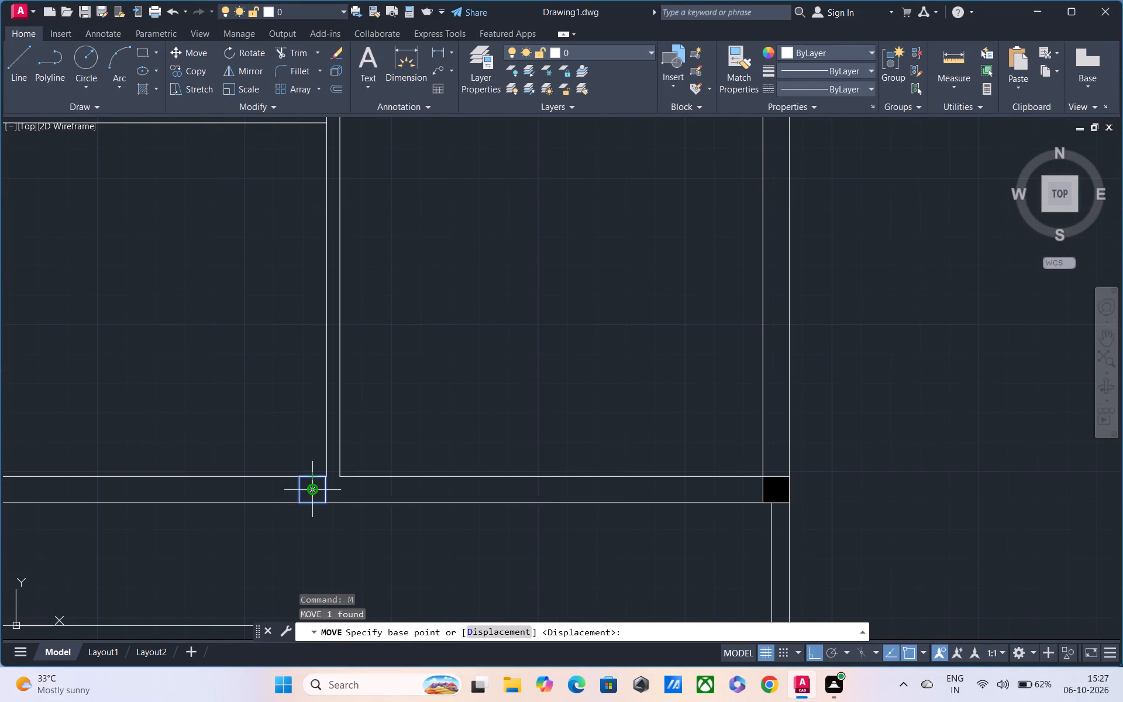
click(311, 488)
middle_drag(322, 329, 307, 460)
scroll(302, 295, down, 2)
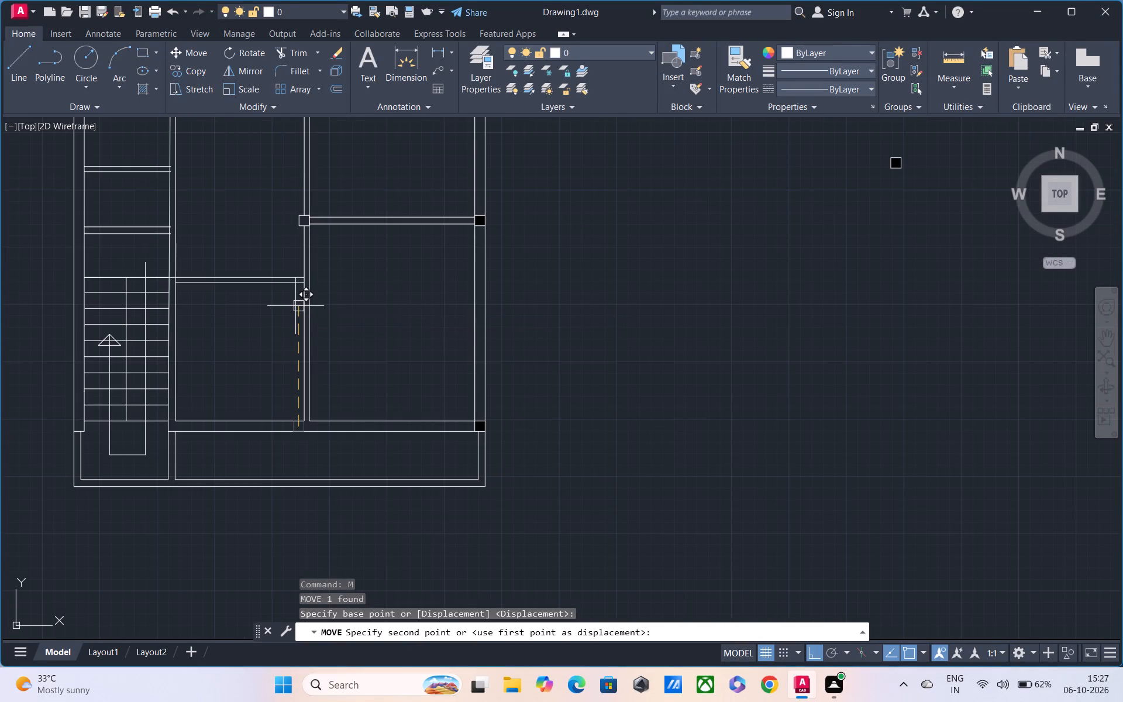
key(F8)
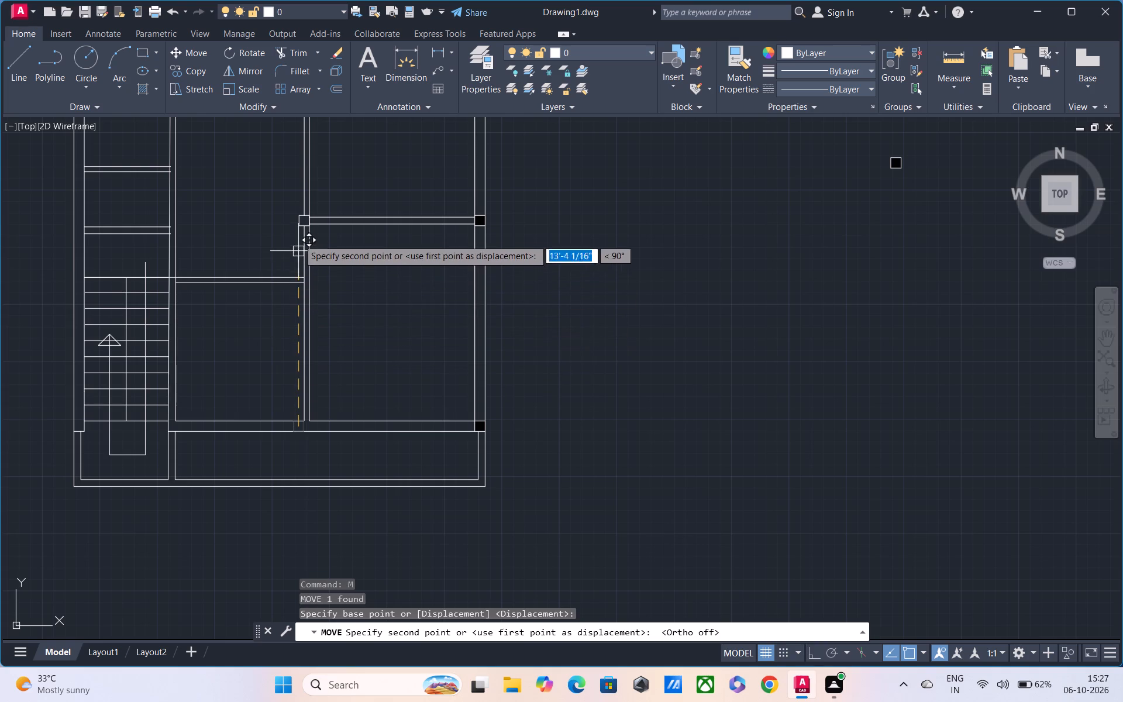
scroll(298, 222, up, 3)
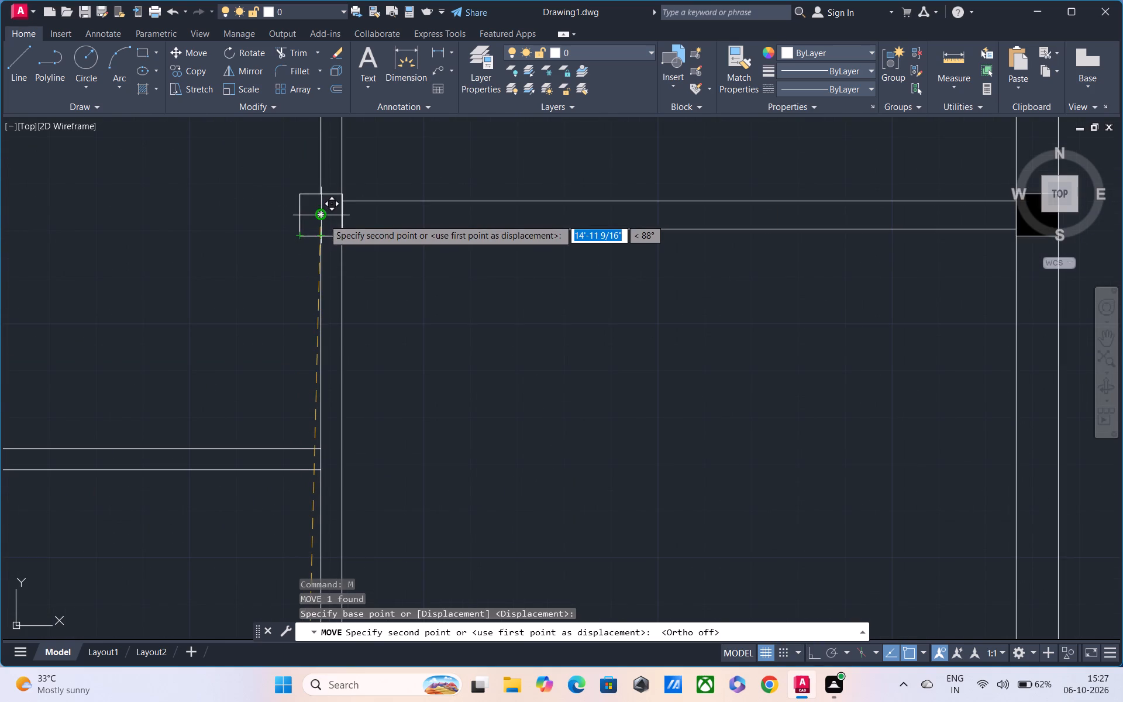
middle_drag(316, 335, 310, 135)
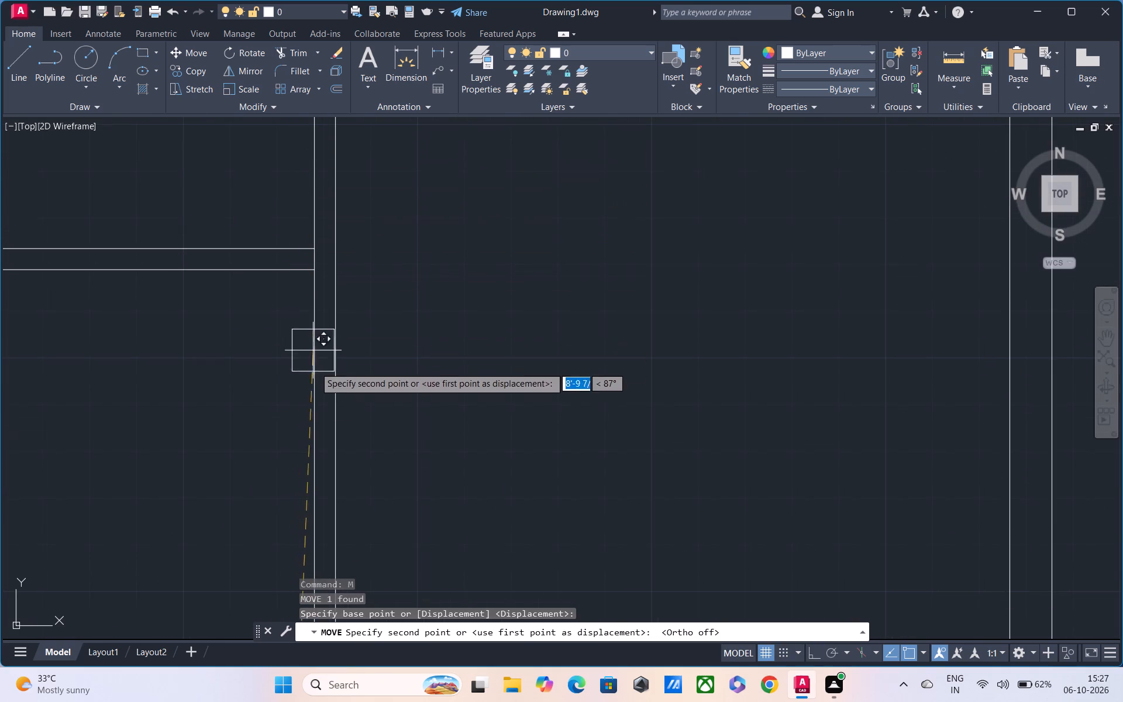
middle_drag(316, 411, 318, 194)
scroll(305, 240, down, 3)
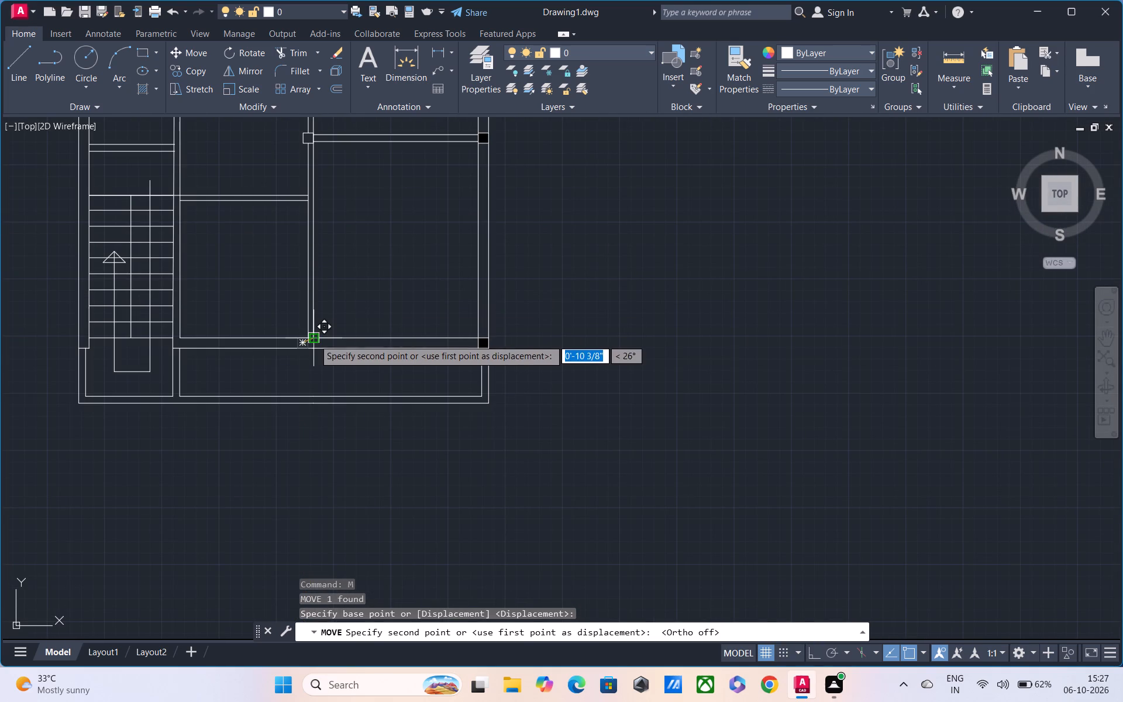
scroll(309, 342, up, 3)
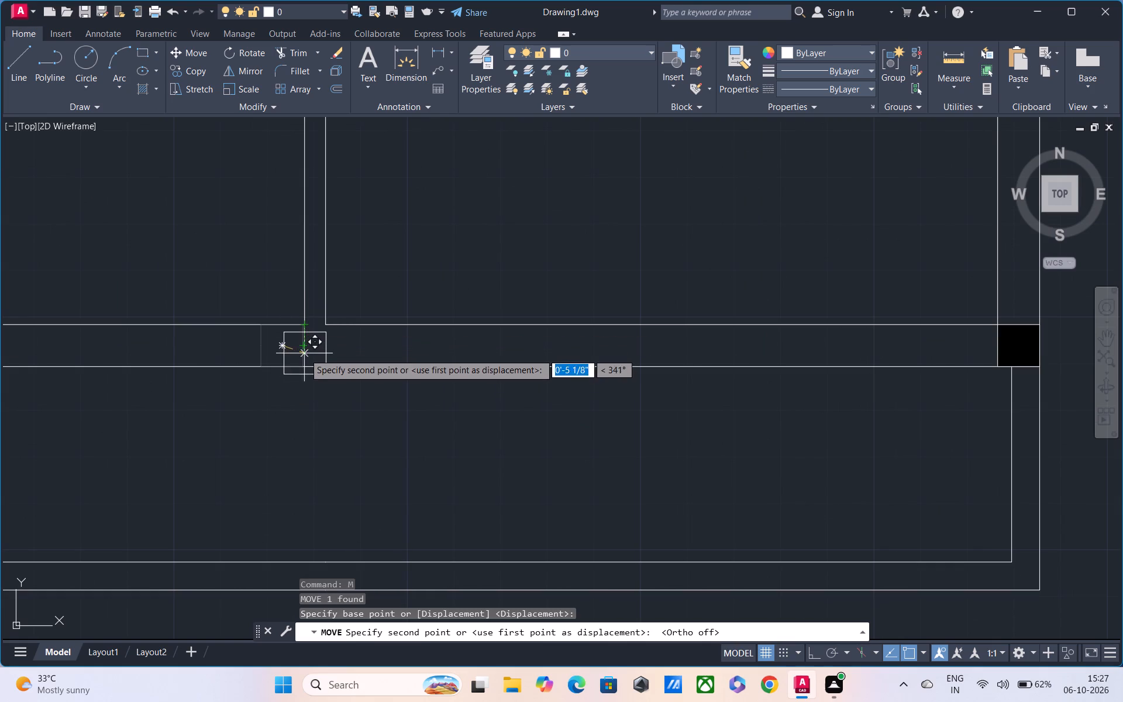
click(305, 346)
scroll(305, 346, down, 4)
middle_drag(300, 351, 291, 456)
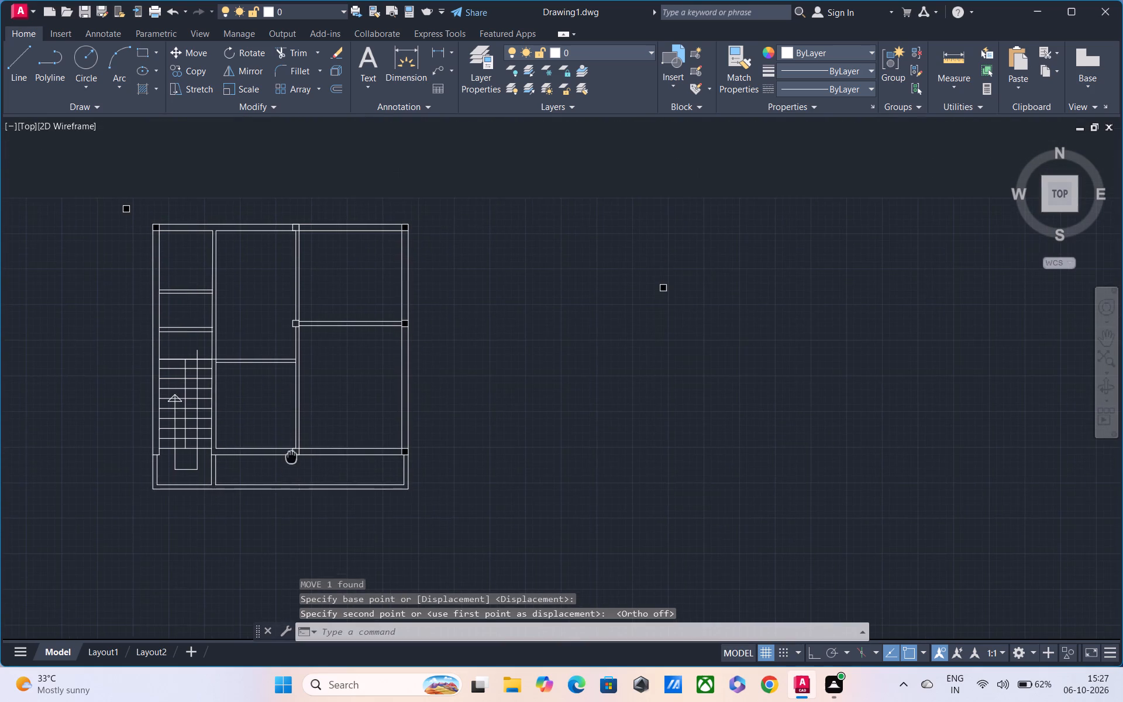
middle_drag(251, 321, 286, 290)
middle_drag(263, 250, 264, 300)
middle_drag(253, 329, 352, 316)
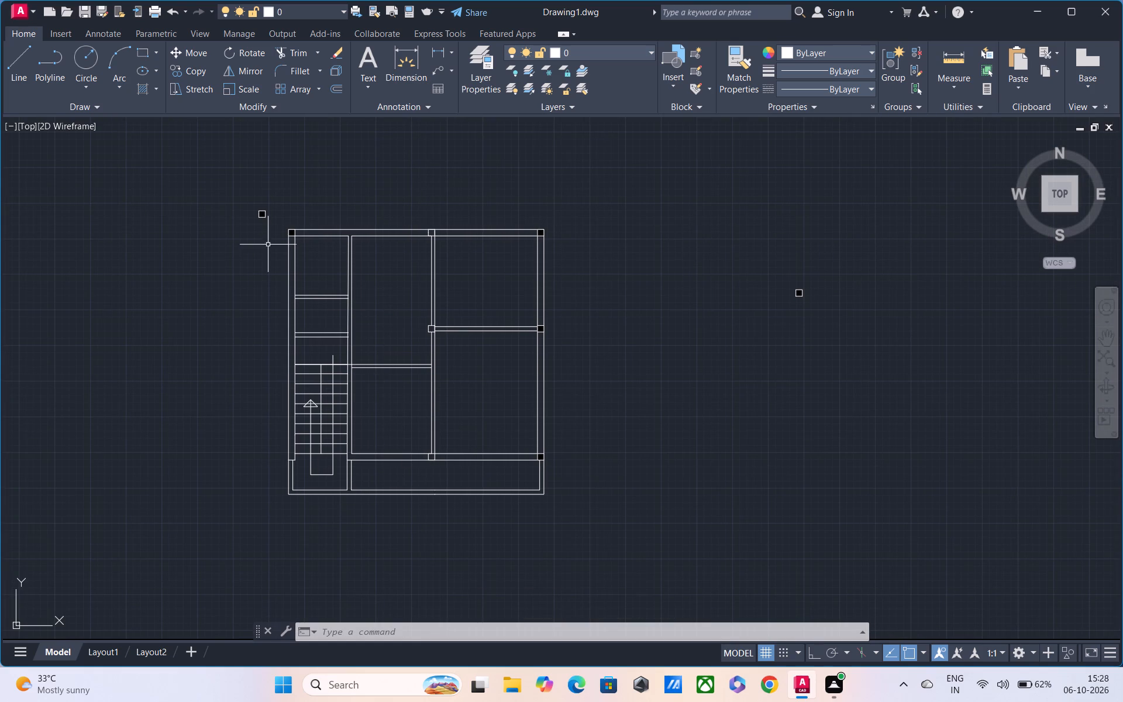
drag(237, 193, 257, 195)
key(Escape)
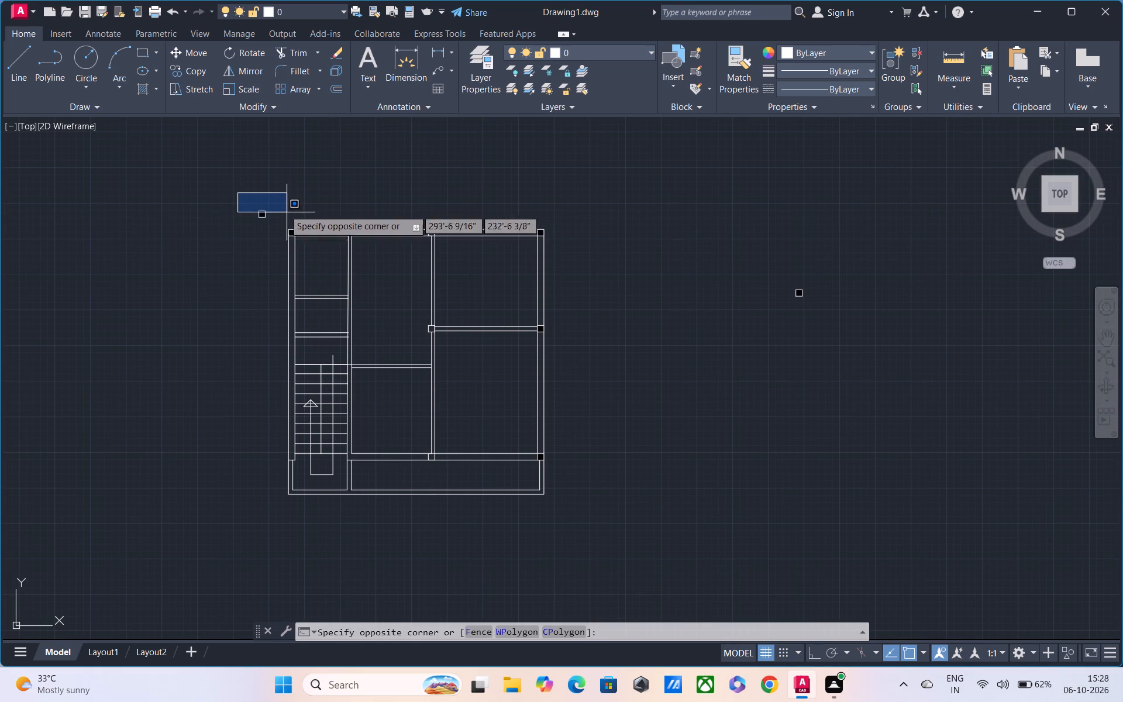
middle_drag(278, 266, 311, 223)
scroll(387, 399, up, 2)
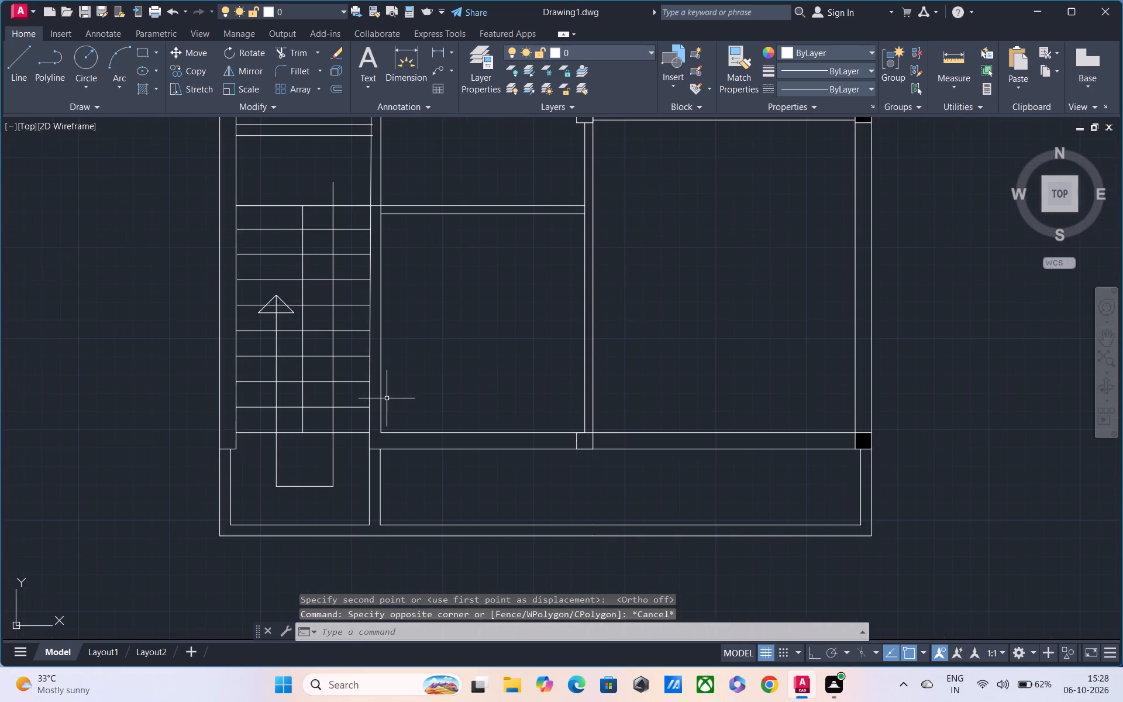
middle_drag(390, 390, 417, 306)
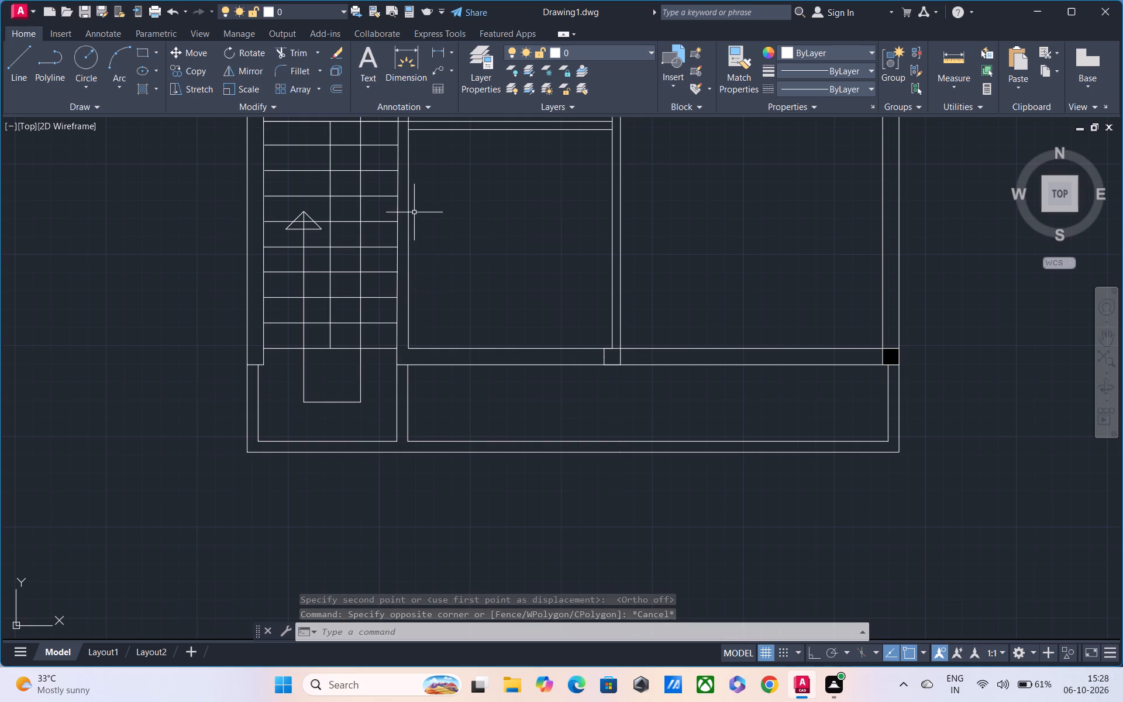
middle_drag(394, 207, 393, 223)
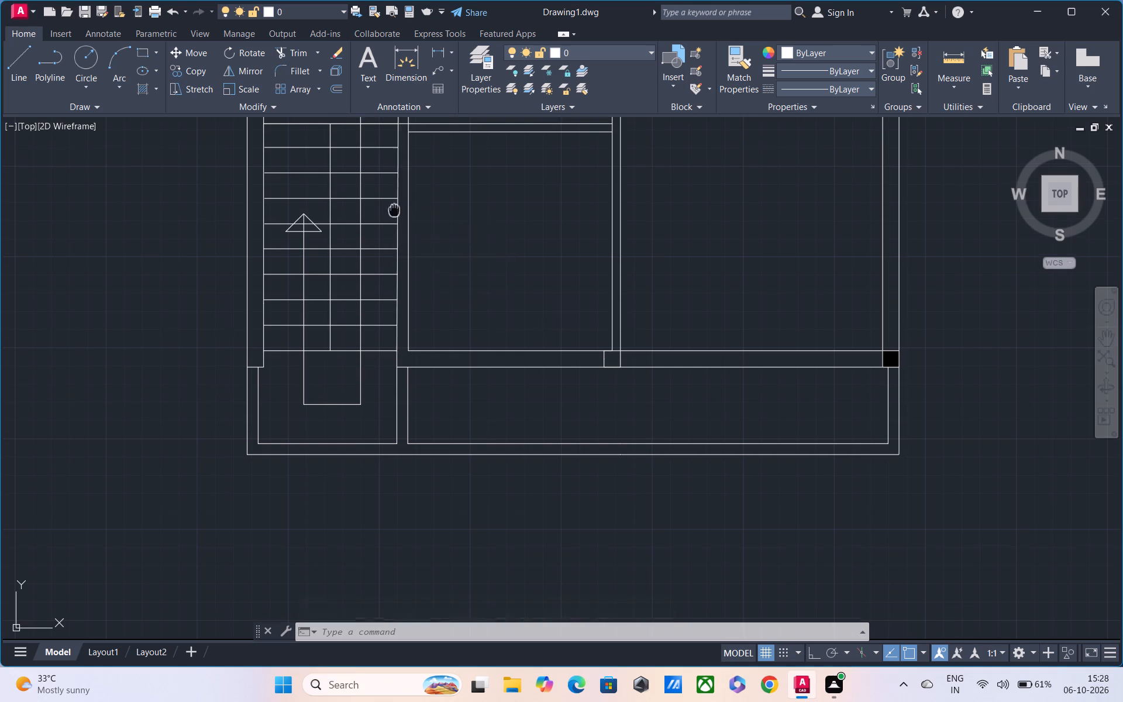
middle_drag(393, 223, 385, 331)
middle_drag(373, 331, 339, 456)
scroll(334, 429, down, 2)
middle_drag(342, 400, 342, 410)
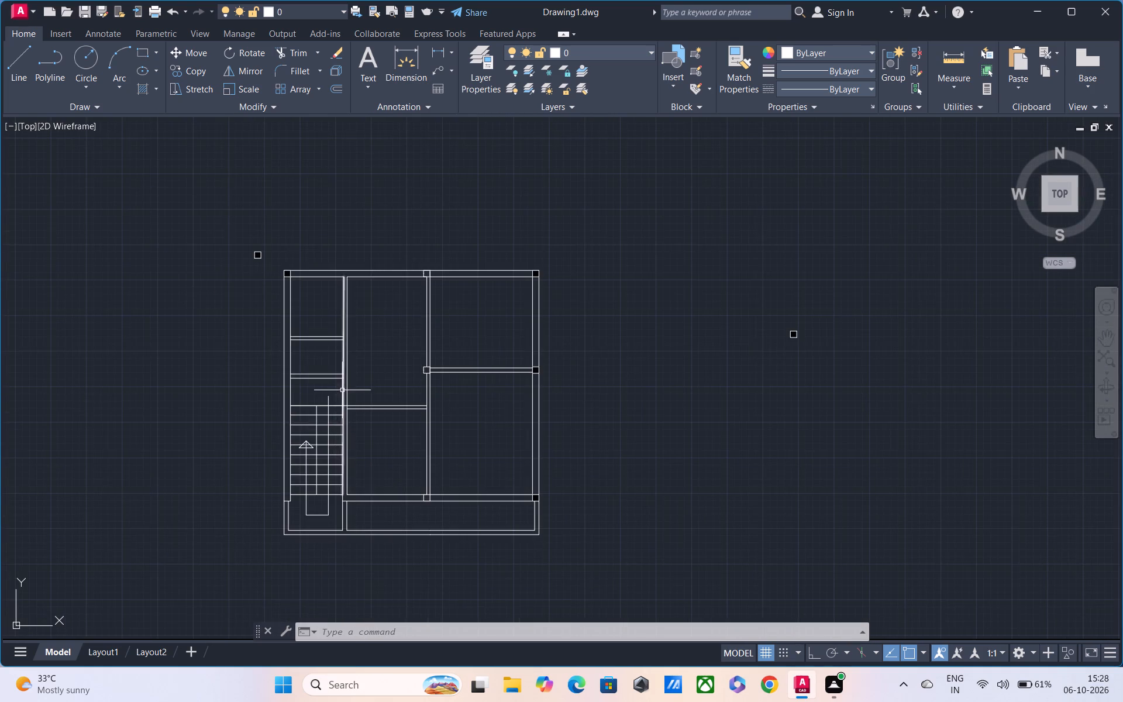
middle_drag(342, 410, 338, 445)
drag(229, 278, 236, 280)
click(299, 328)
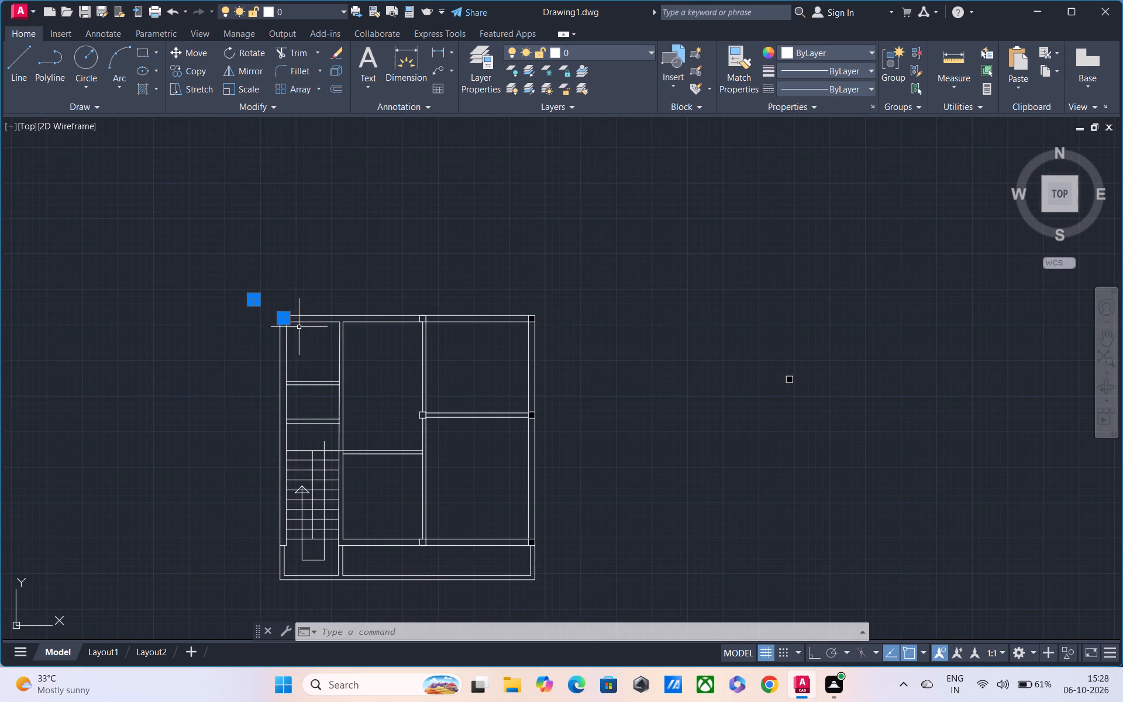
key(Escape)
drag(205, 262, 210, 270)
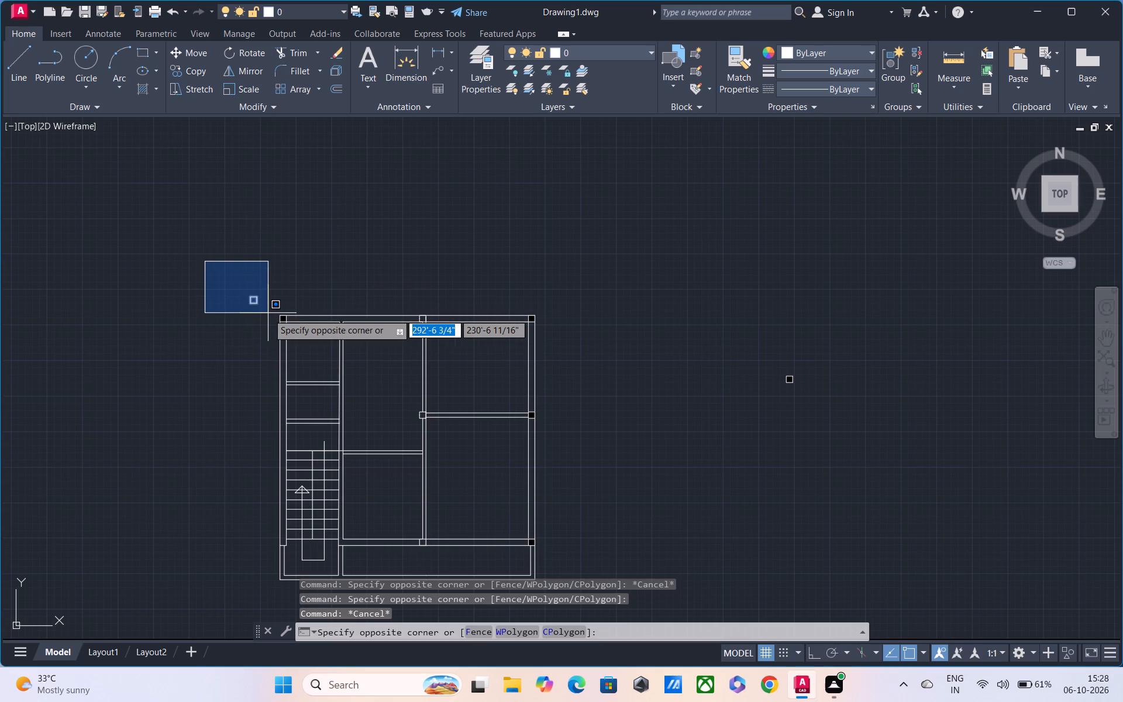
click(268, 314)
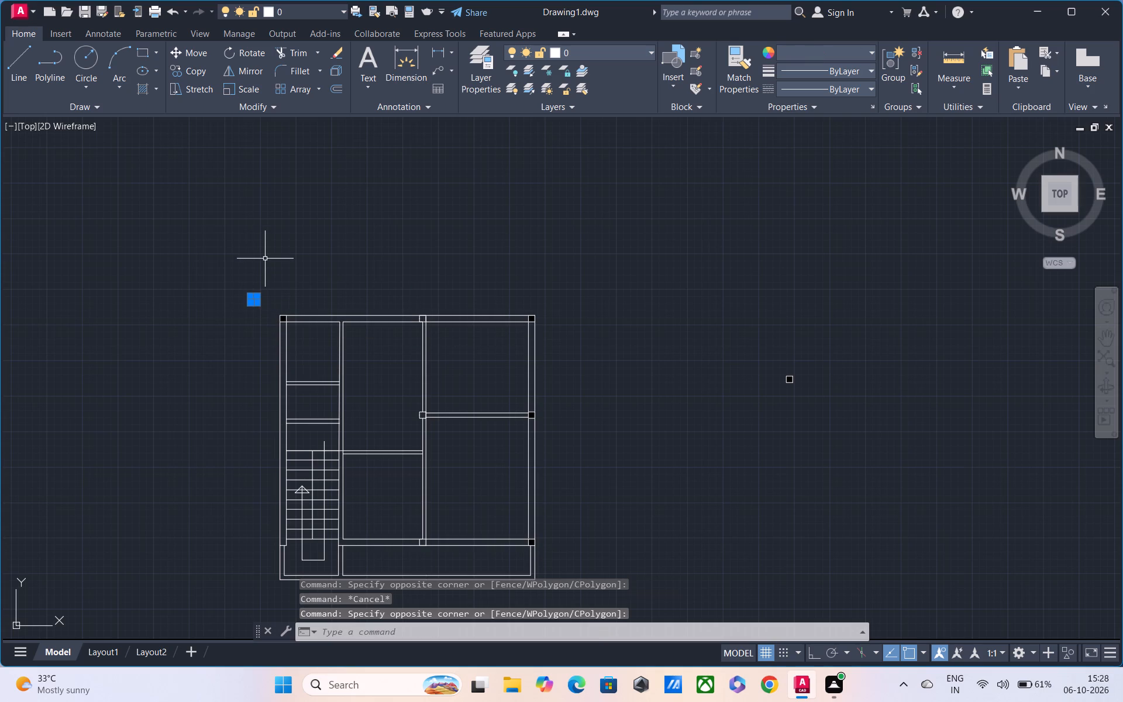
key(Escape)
Copy the upper-left corner's solid square by its lower-left corner to where the staircase-side vertical partition's left line meets the upper wall.
scroll(279, 315, up, 1)
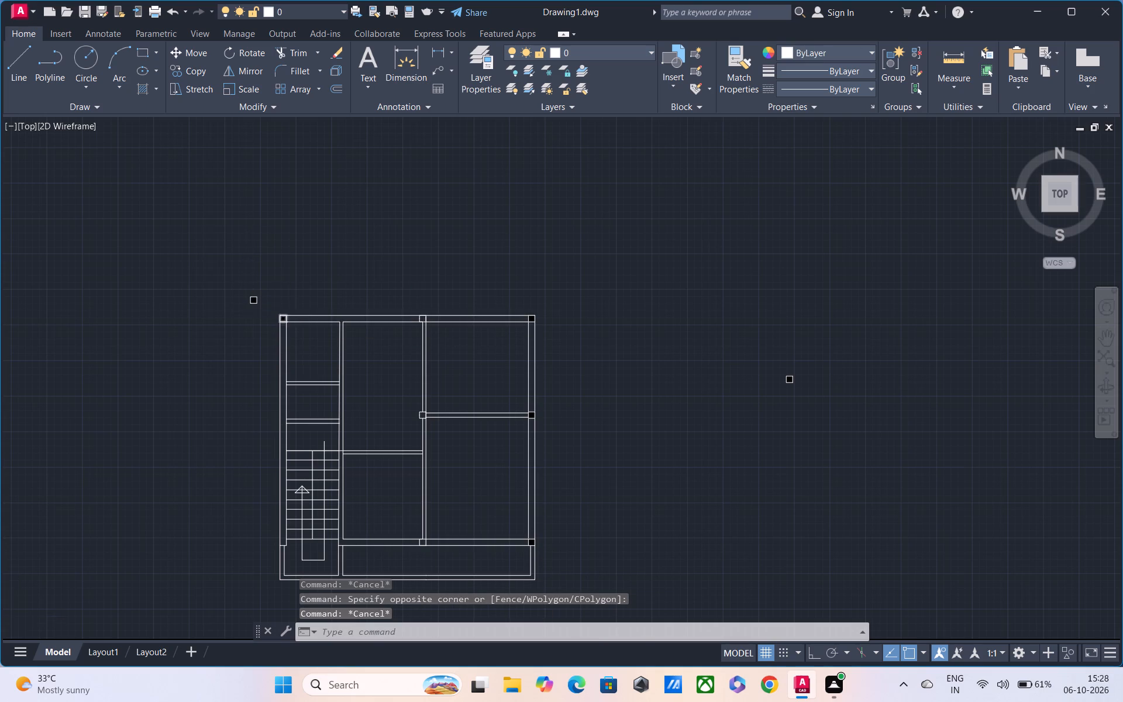
scroll(279, 315, up, 1)
click(270, 301)
click(346, 371)
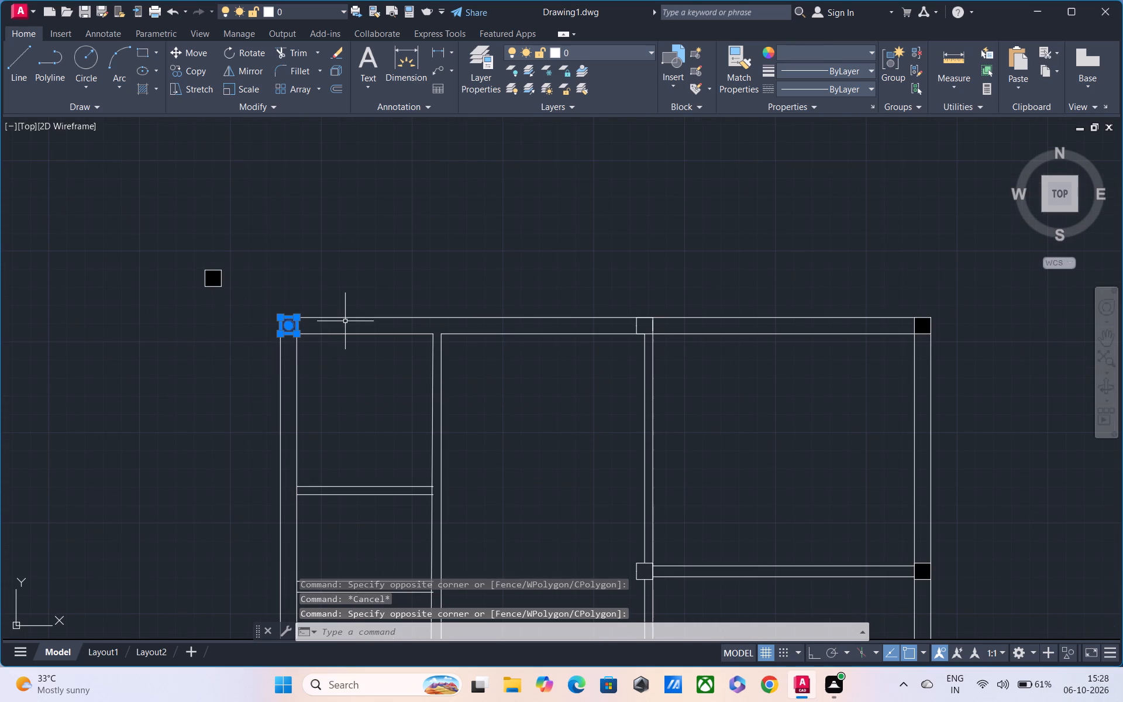
text(co)
key(space)
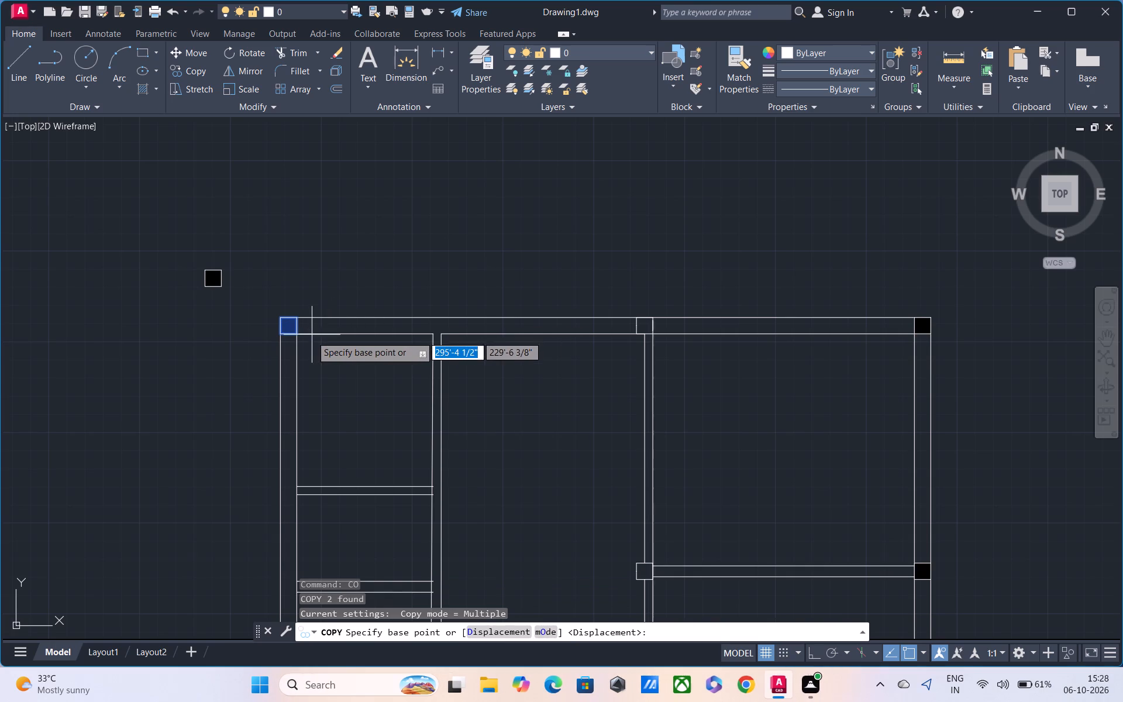
scroll(311, 336, up, 2)
click(236, 334)
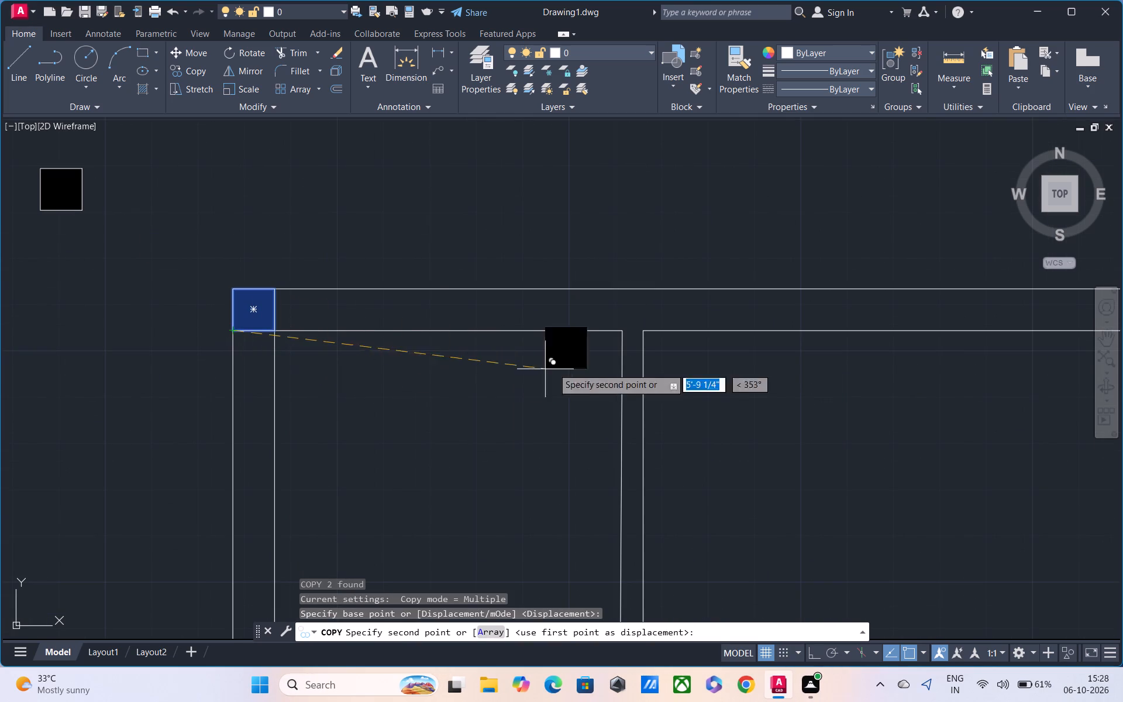
click(622, 332)
Place another copy where the horizontal partition just above the staircase meets the vertical partition, on their lower and left lines.
middle_drag(585, 364, 573, 357)
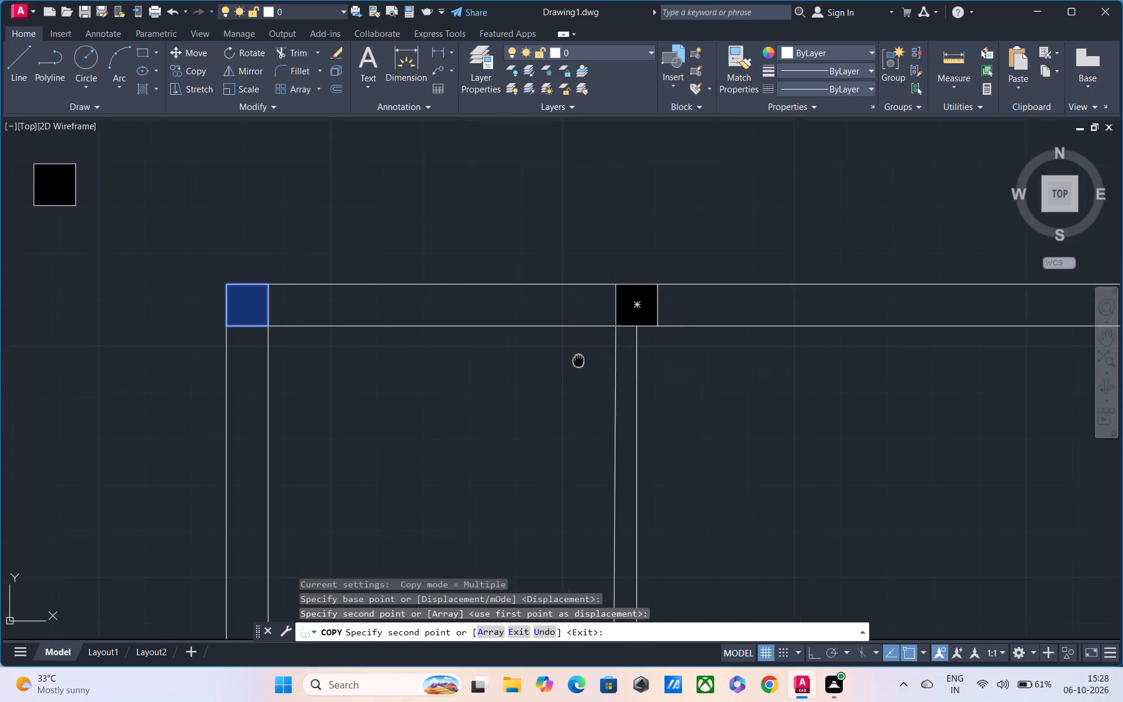
middle_drag(573, 357, 477, 258)
scroll(476, 259, down, 3)
middle_drag(495, 386, 478, 320)
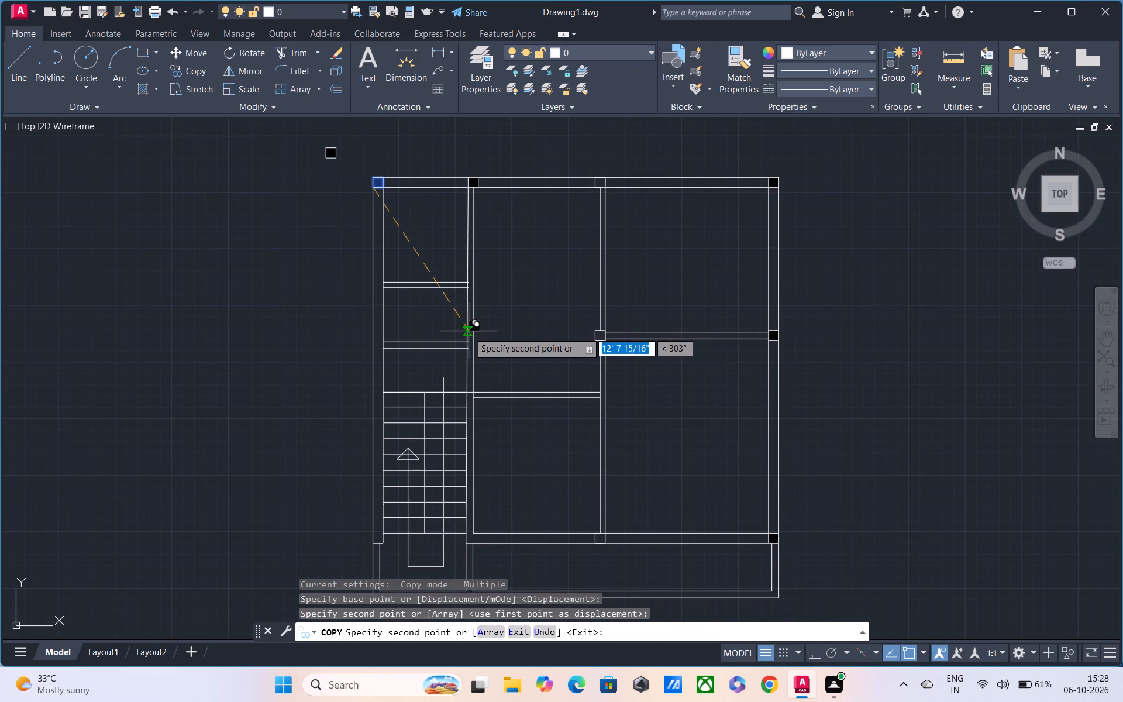
scroll(471, 393, up, 2)
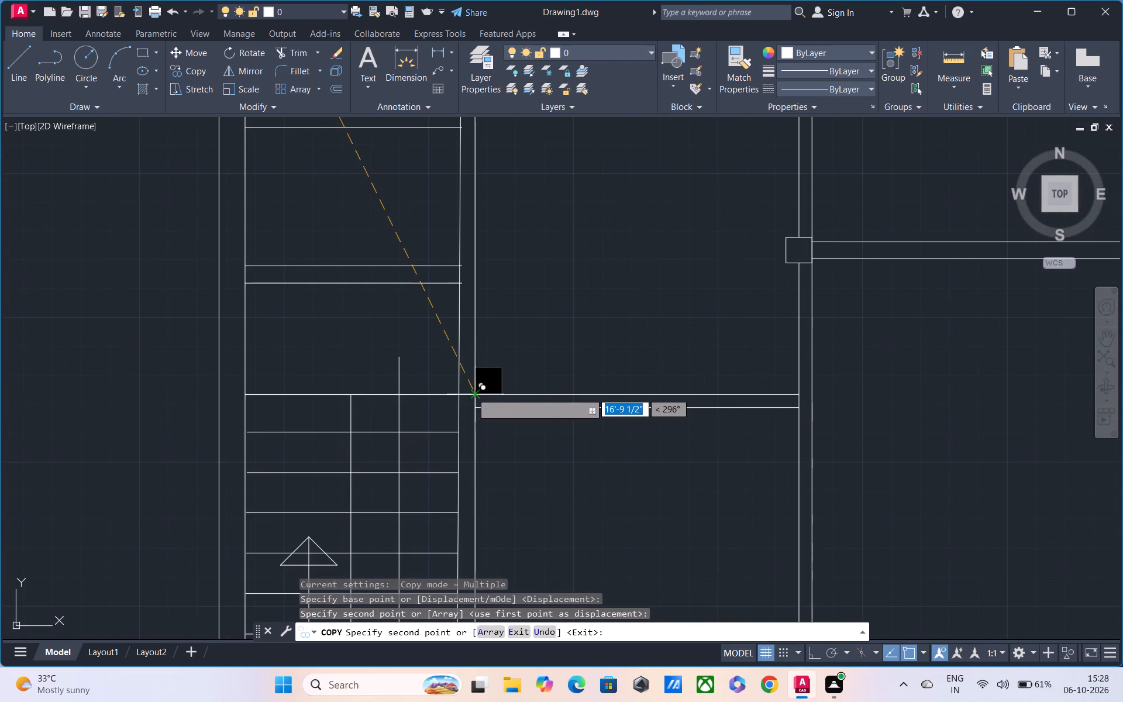
click(459, 282)
Place another copy of the solid square where the staircase-side vertical partition meets the lower wall, aligned within the wall thickness.
scroll(447, 342, down, 1)
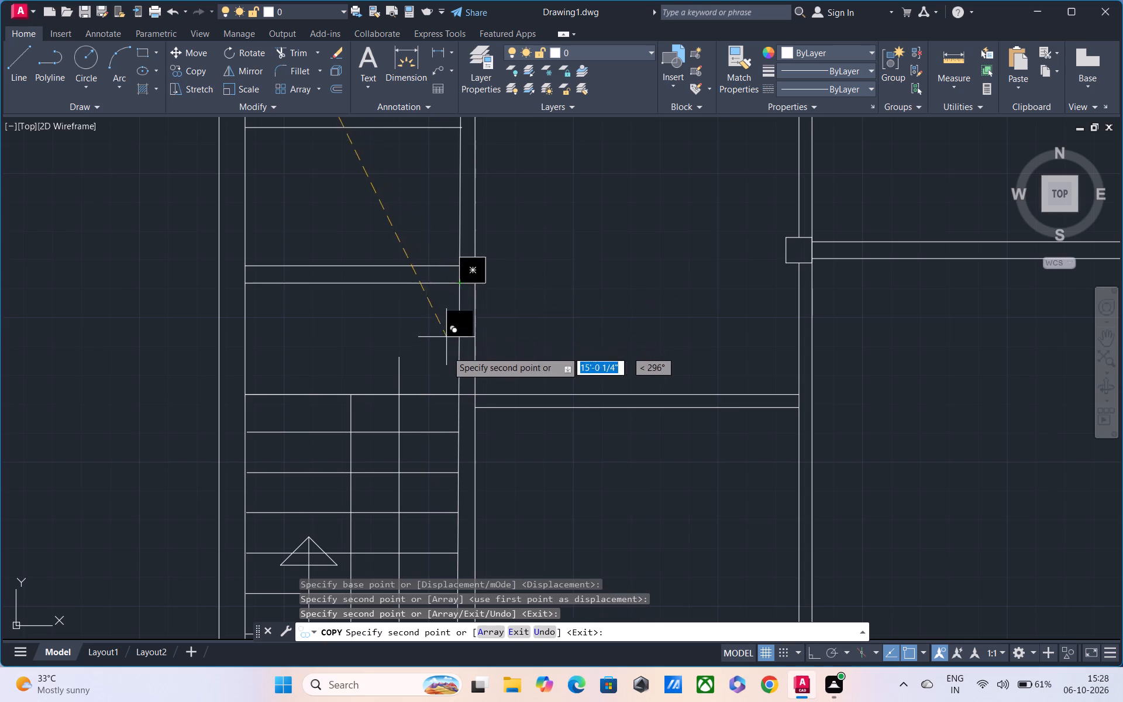
middle_drag(448, 363, 440, 273)
scroll(440, 273, down, 1)
middle_drag(440, 394, 435, 317)
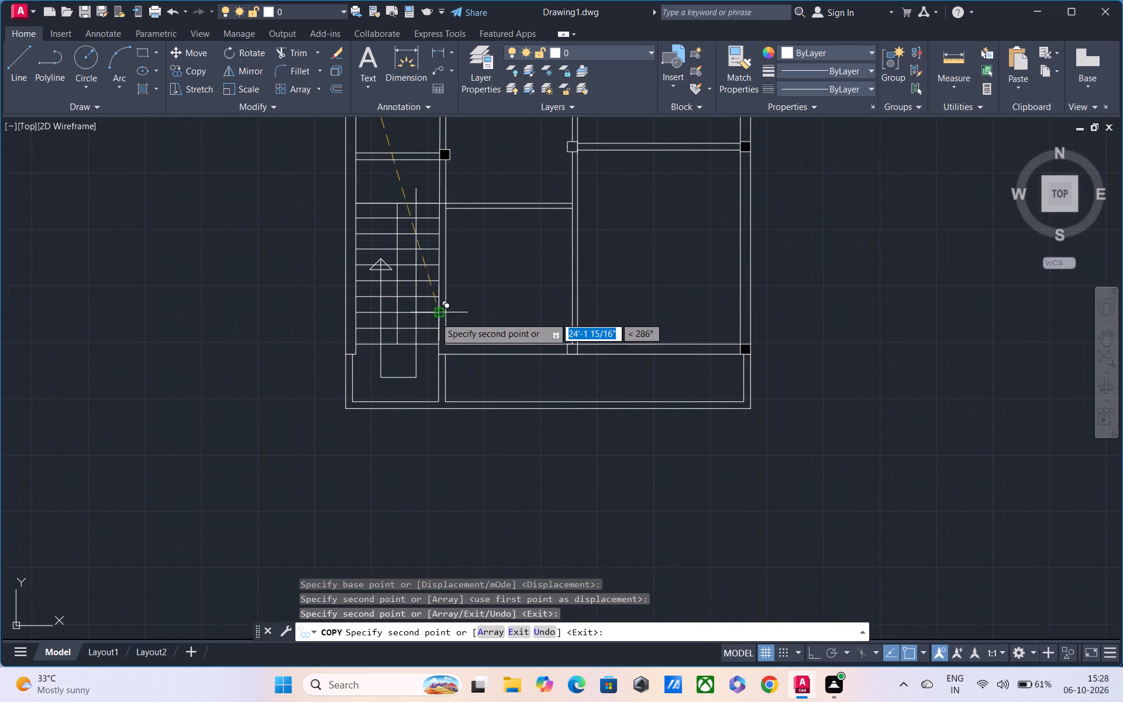
scroll(443, 352, up, 3)
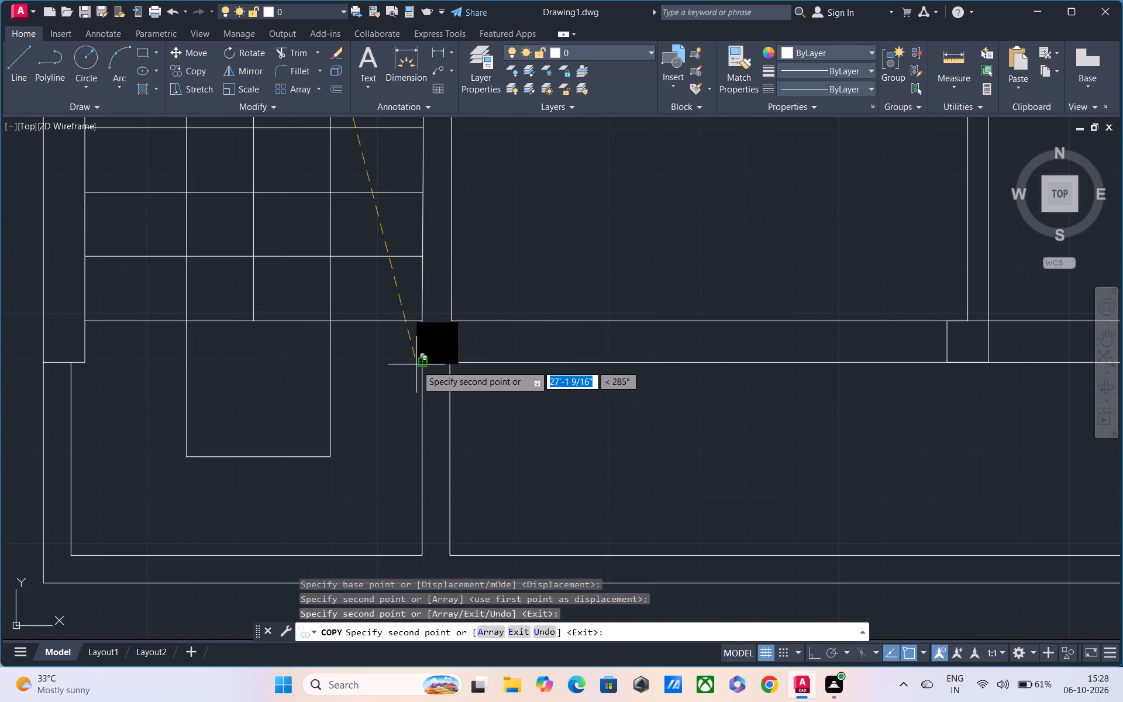
click(419, 362)
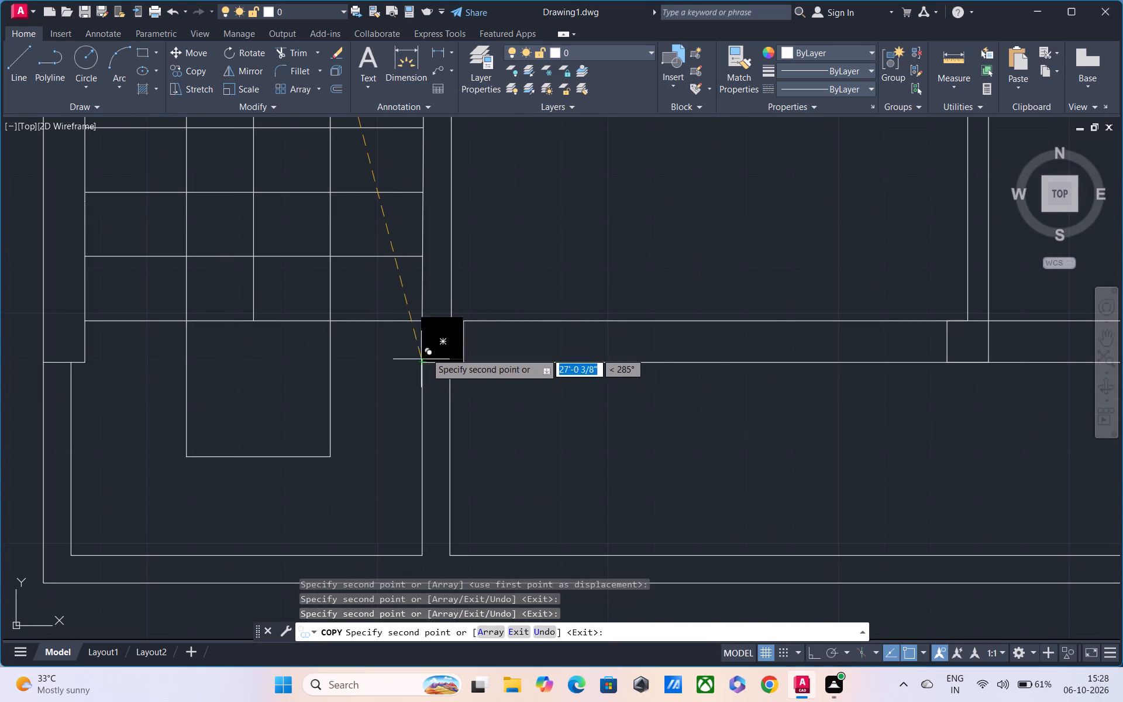
Place another copy of the solid square in the left wall, level with the horizontal partition just above the staircase.
scroll(454, 330, down, 3)
middle_drag(520, 457, 526, 491)
scroll(473, 442, down, 1)
middle_drag(421, 441, 430, 435)
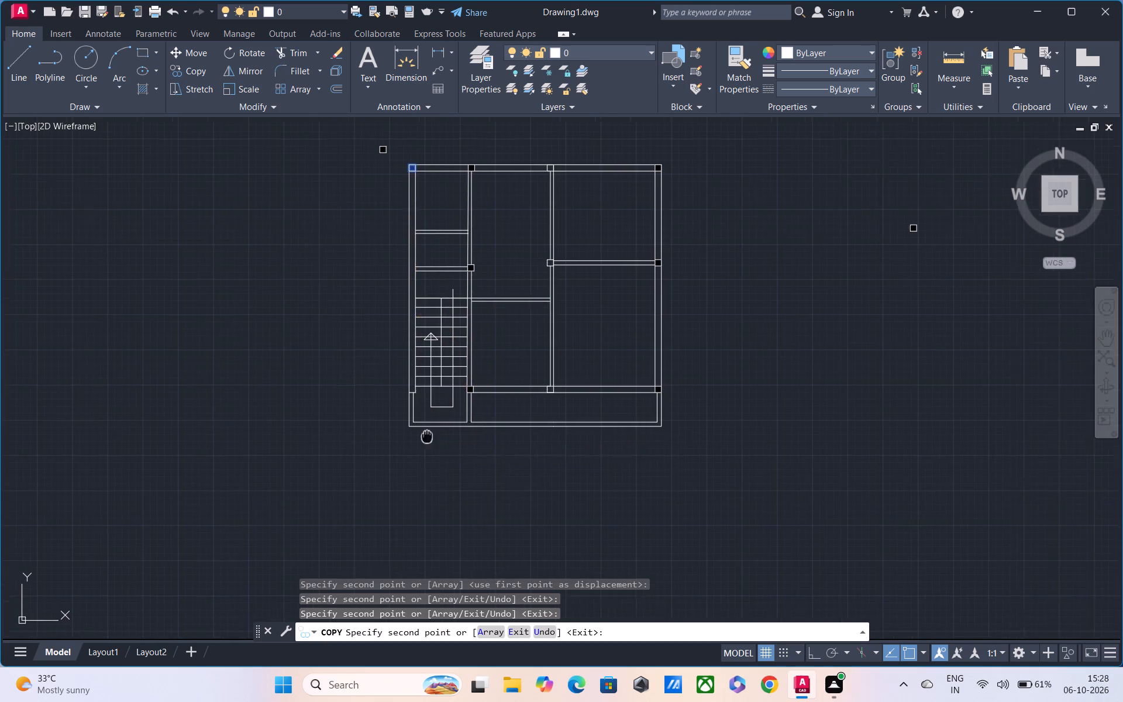
middle_drag(430, 435, 529, 420)
middle_drag(495, 425, 563, 486)
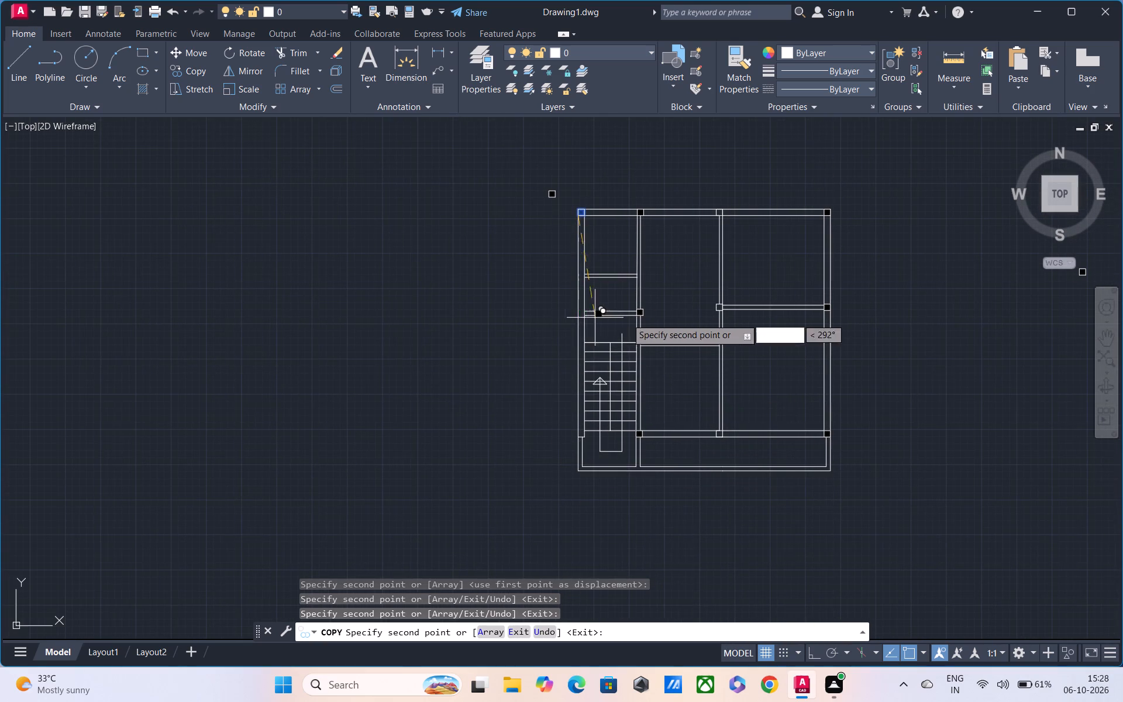
scroll(650, 314, up, 3)
middle_drag(614, 327, 623, 360)
scroll(621, 352, down, 1)
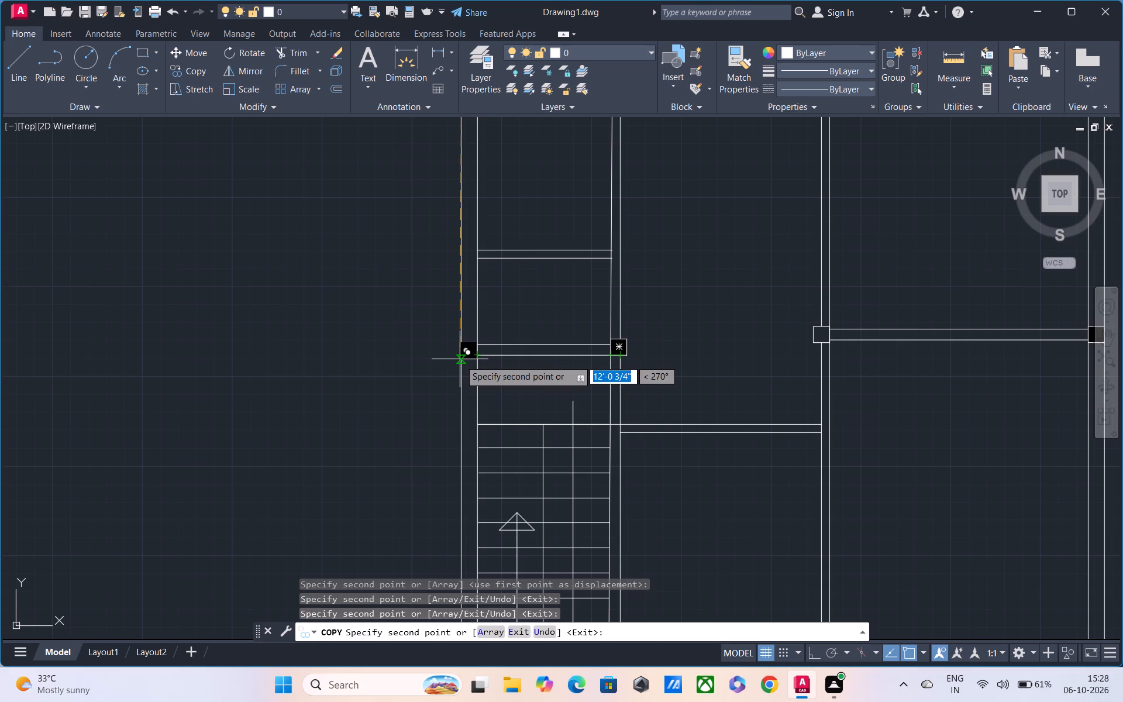
scroll(460, 360, up, 3)
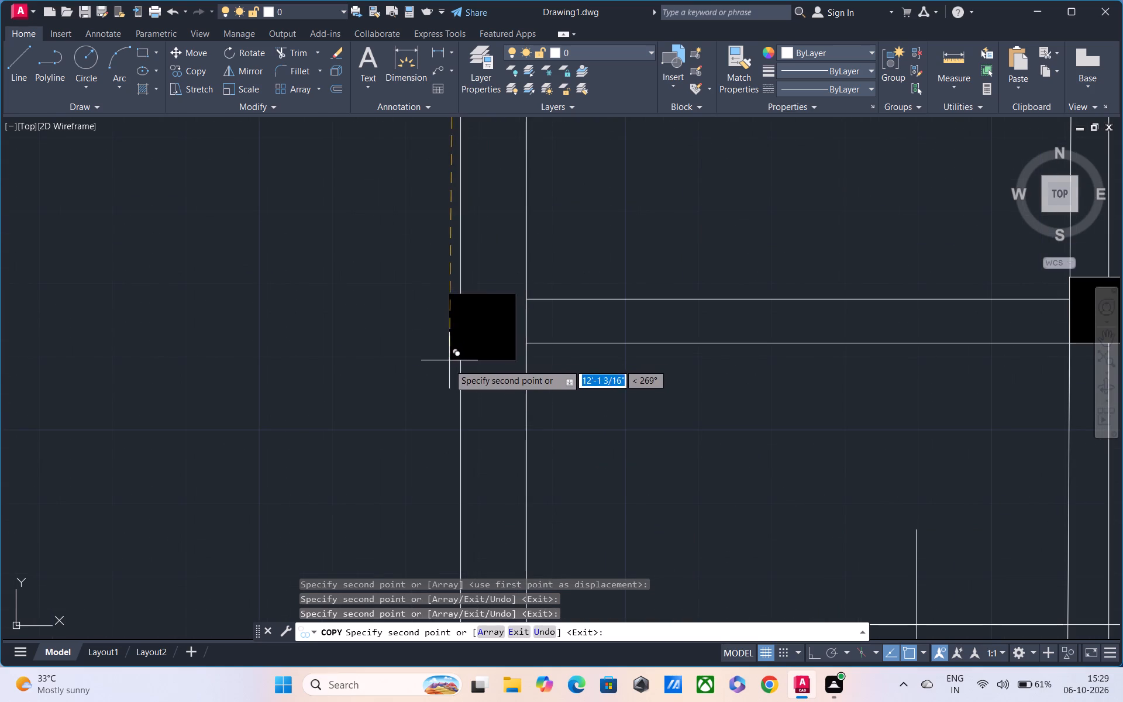
scroll(628, 330, down, 2)
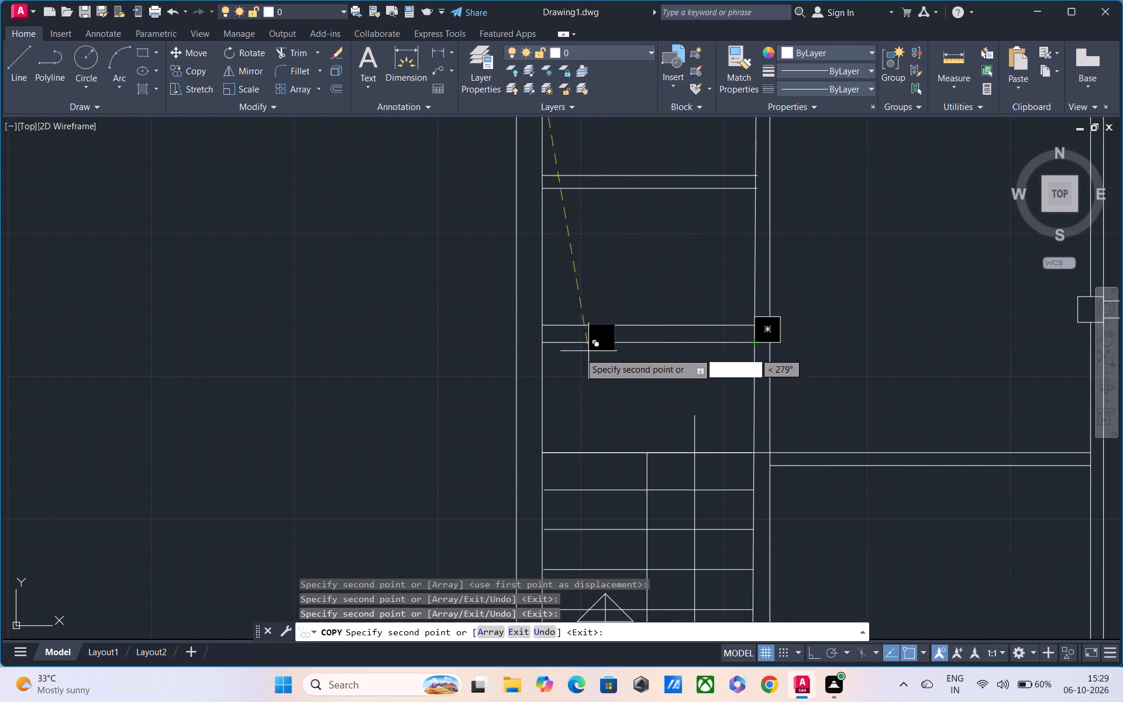
click(521, 342)
Place another copy of the solid square at the left wall's lower end, level with the lower wall, and finish copying.
scroll(492, 378, down, 1)
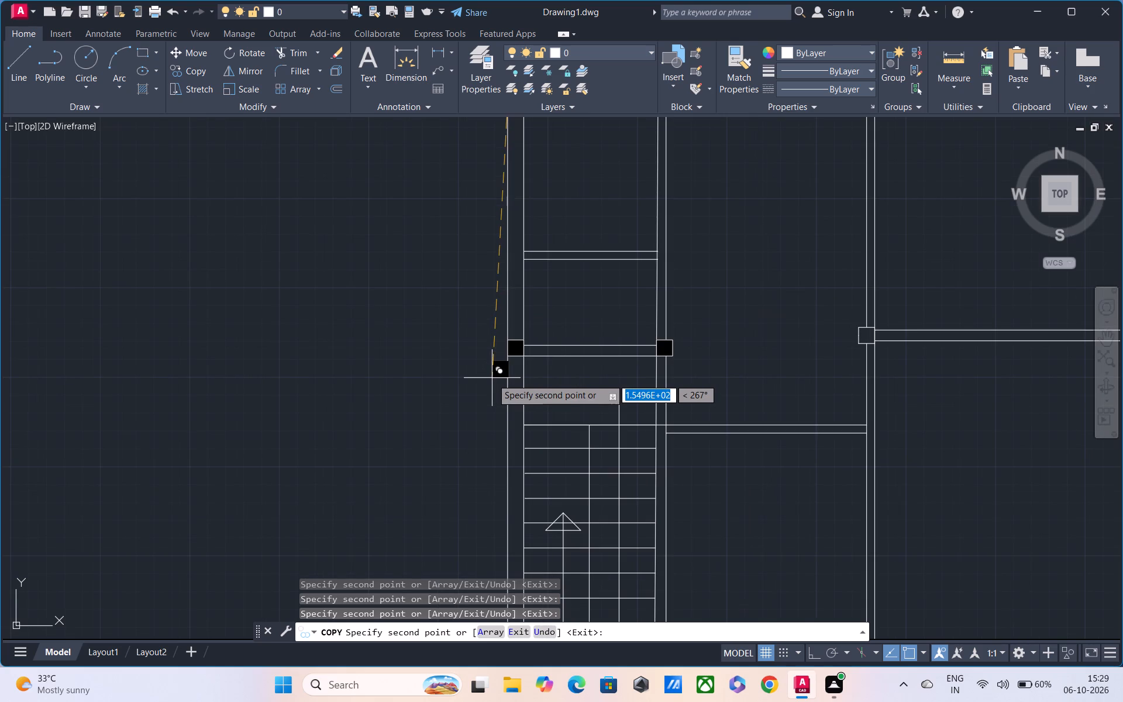
middle_drag(498, 377, 512, 333)
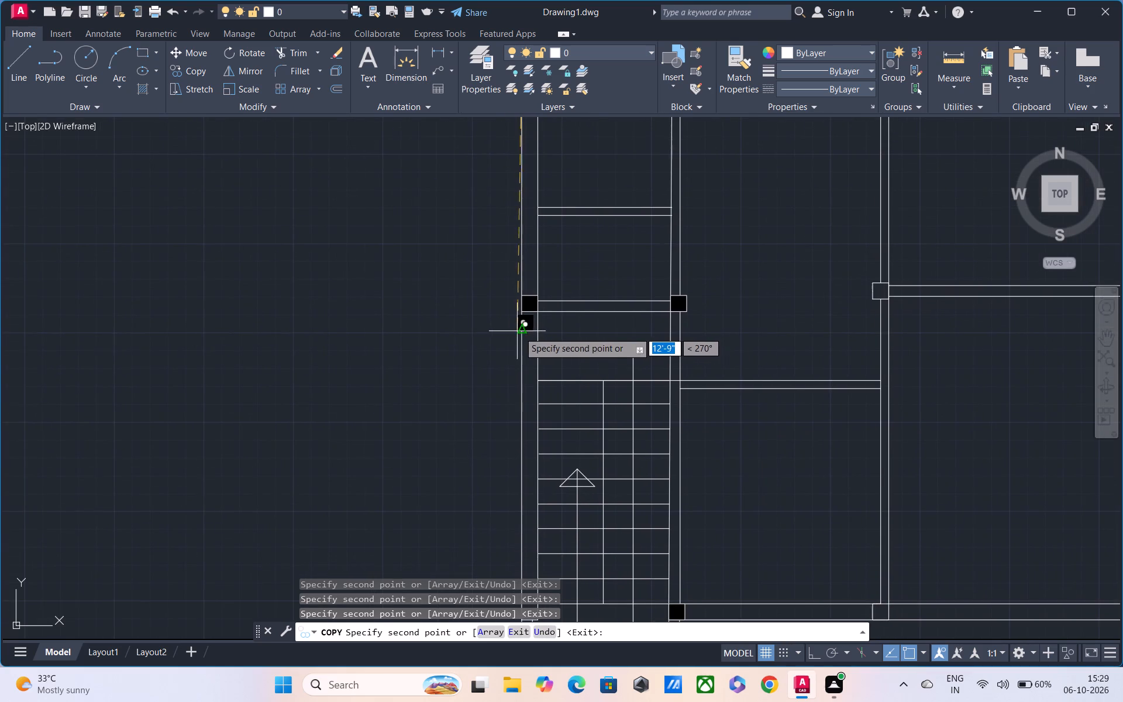
scroll(531, 342, down, 2)
middle_drag(525, 351, 515, 288)
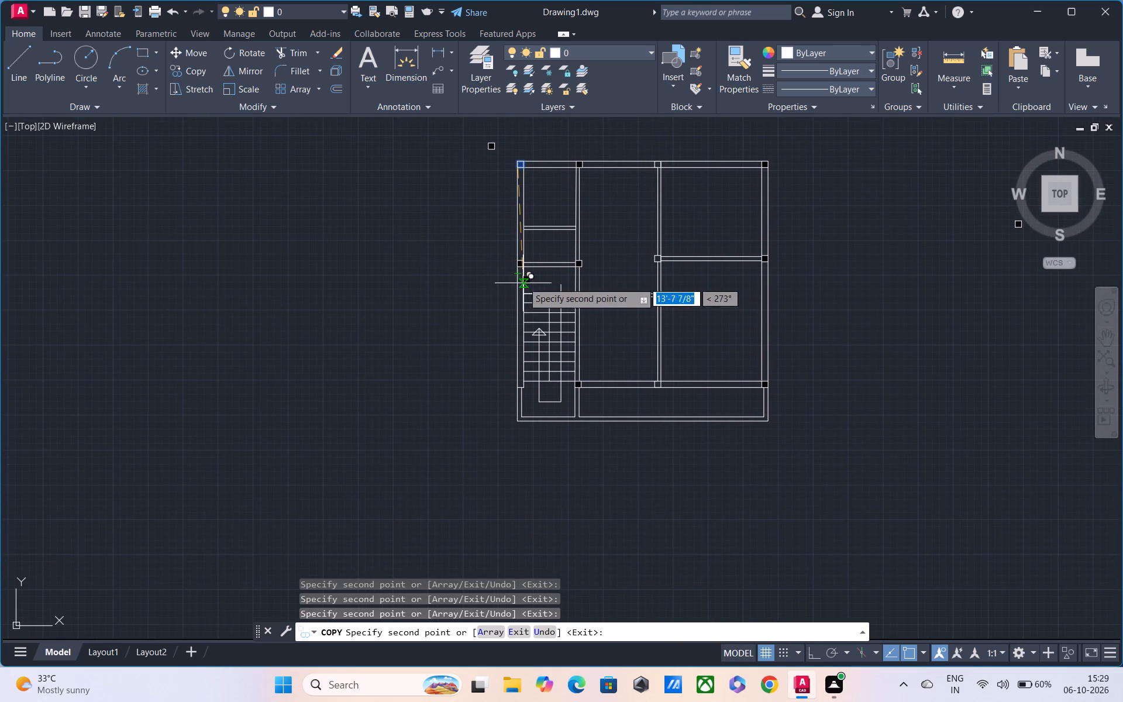
scroll(519, 270, up, 3)
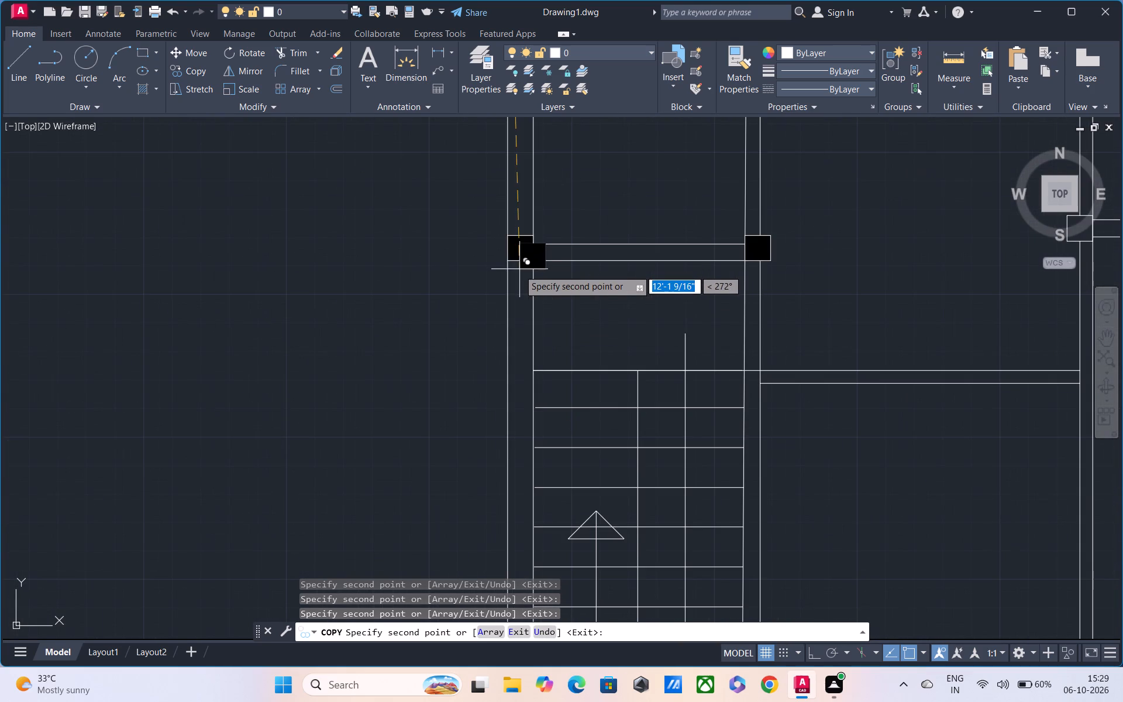
middle_drag(495, 370, 486, 295)
scroll(485, 303, down, 3)
middle_drag(498, 355, 494, 323)
scroll(492, 353, up, 3)
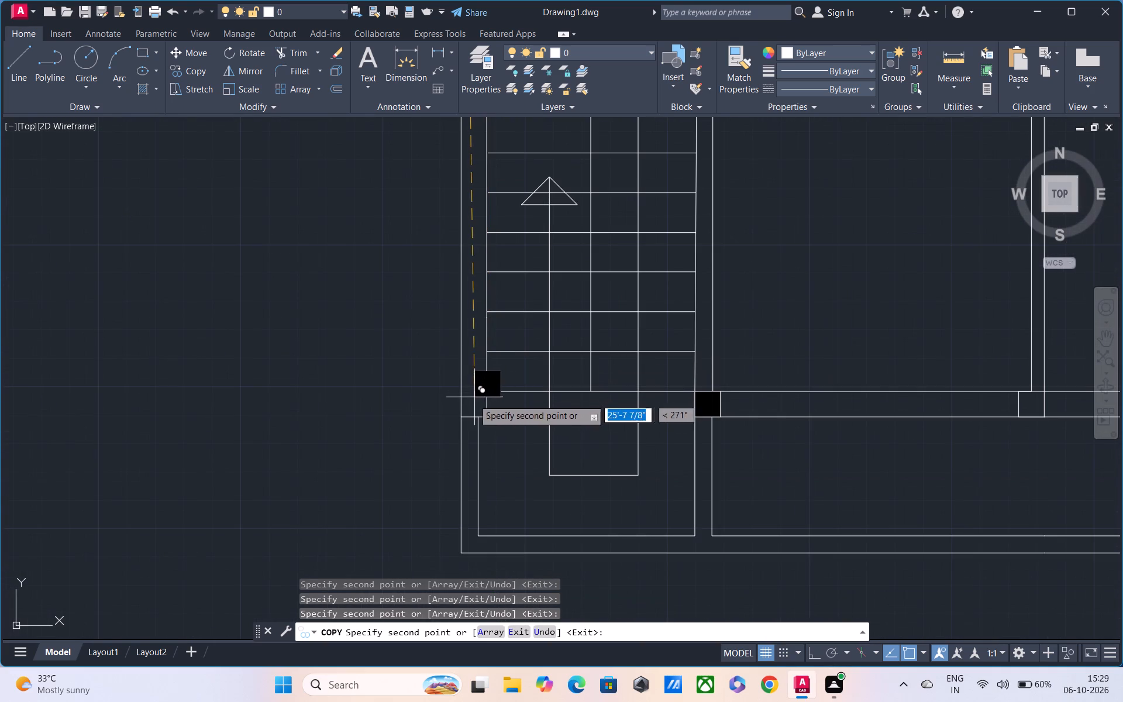
click(459, 418)
scroll(456, 400, down, 2)
middle_drag(592, 366, 402, 441)
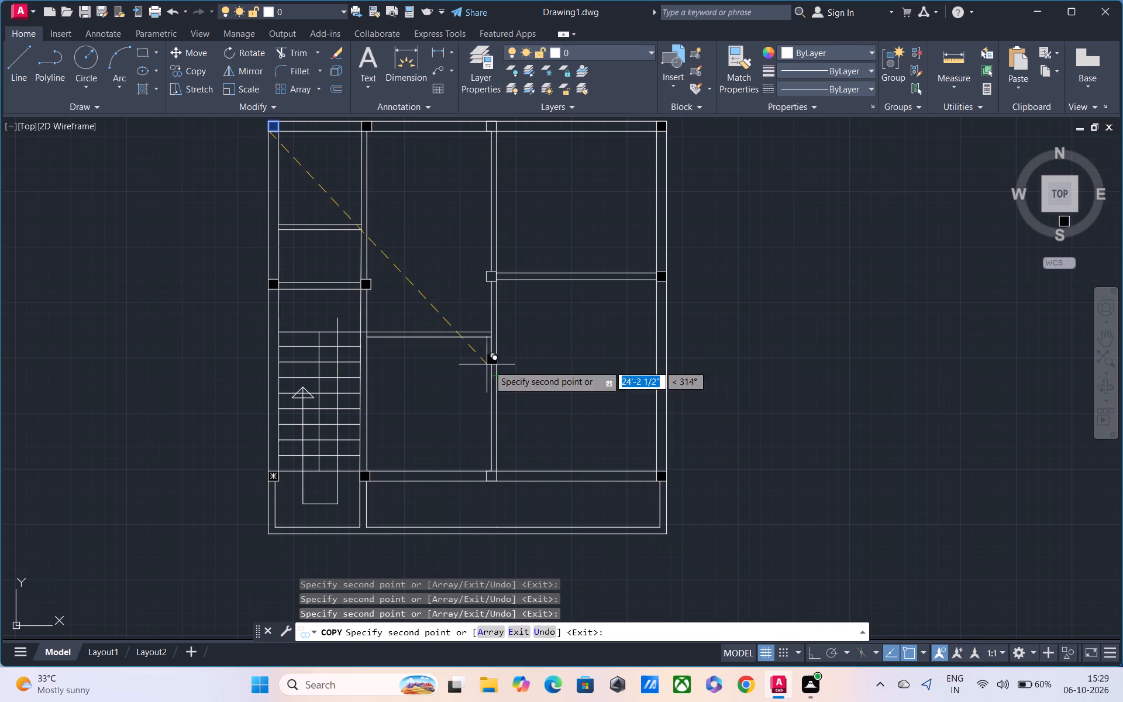
middle_drag(489, 365, 426, 411)
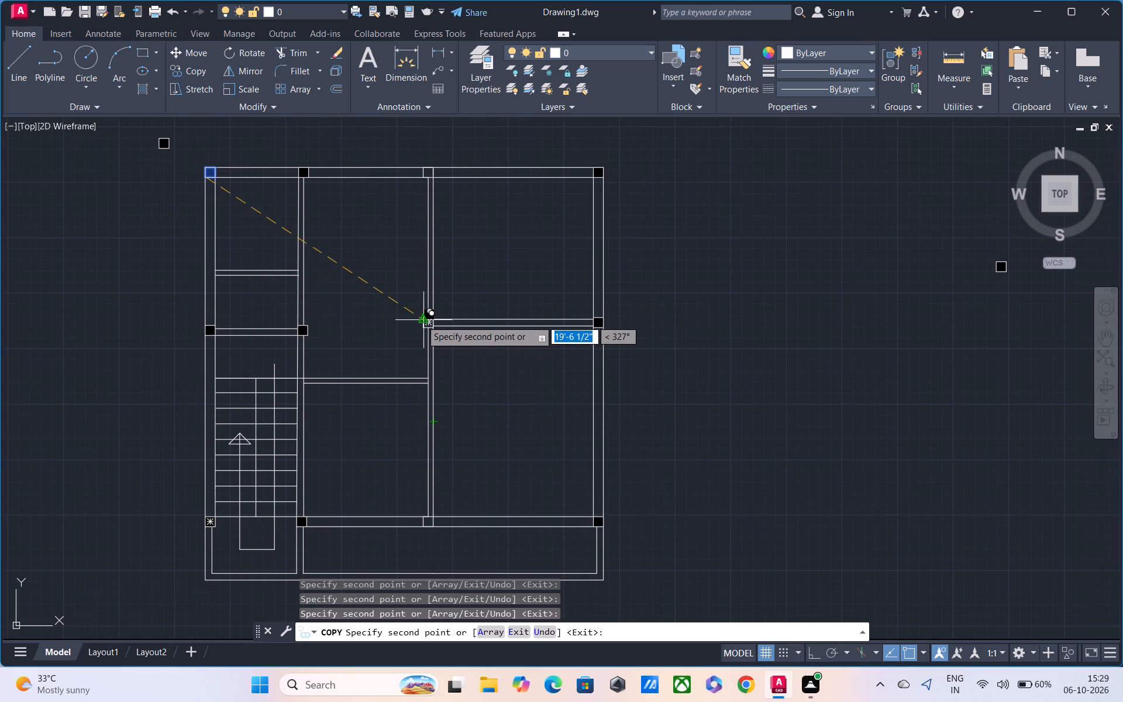
key(Escape)
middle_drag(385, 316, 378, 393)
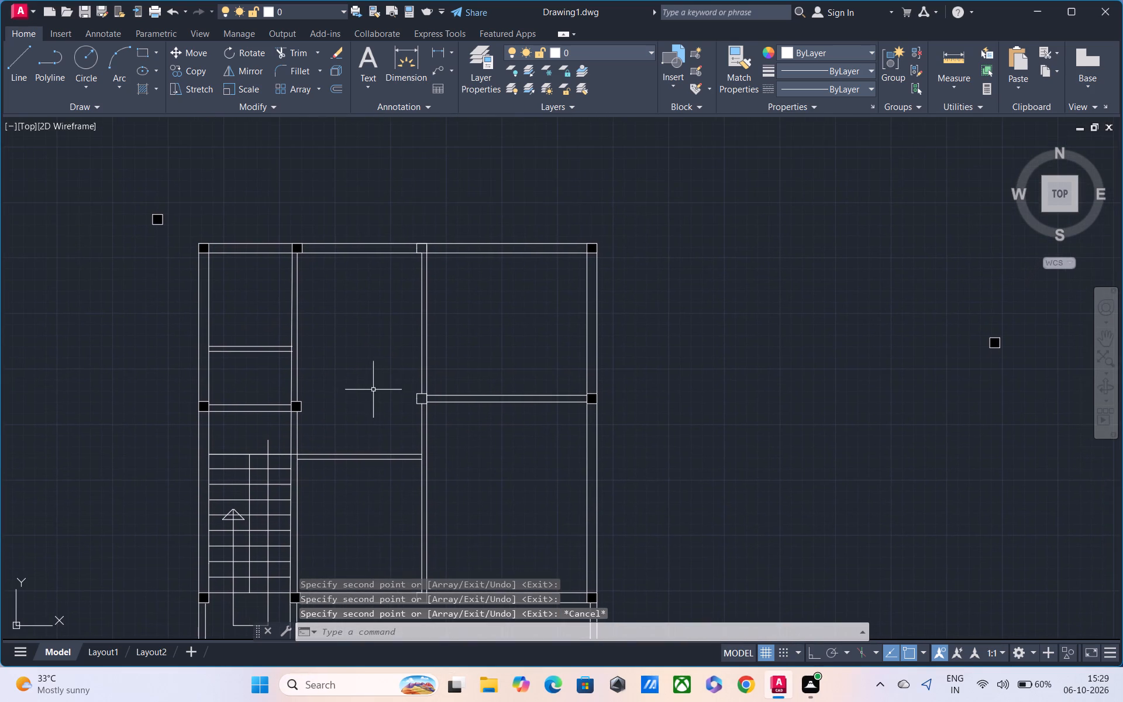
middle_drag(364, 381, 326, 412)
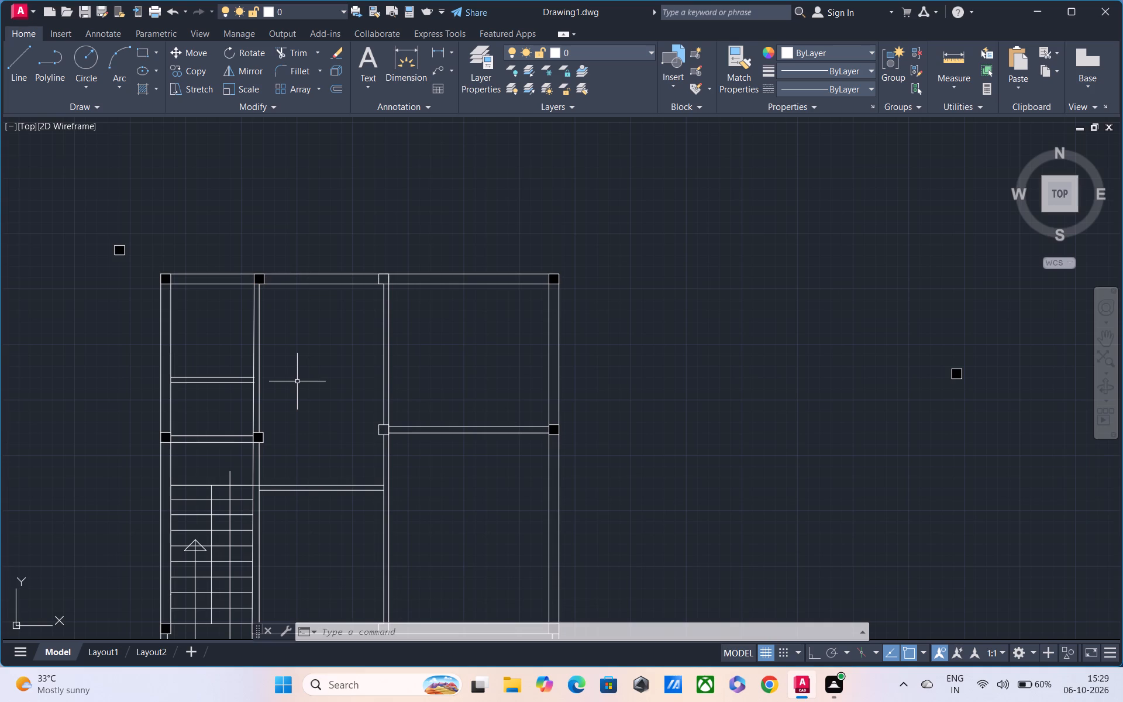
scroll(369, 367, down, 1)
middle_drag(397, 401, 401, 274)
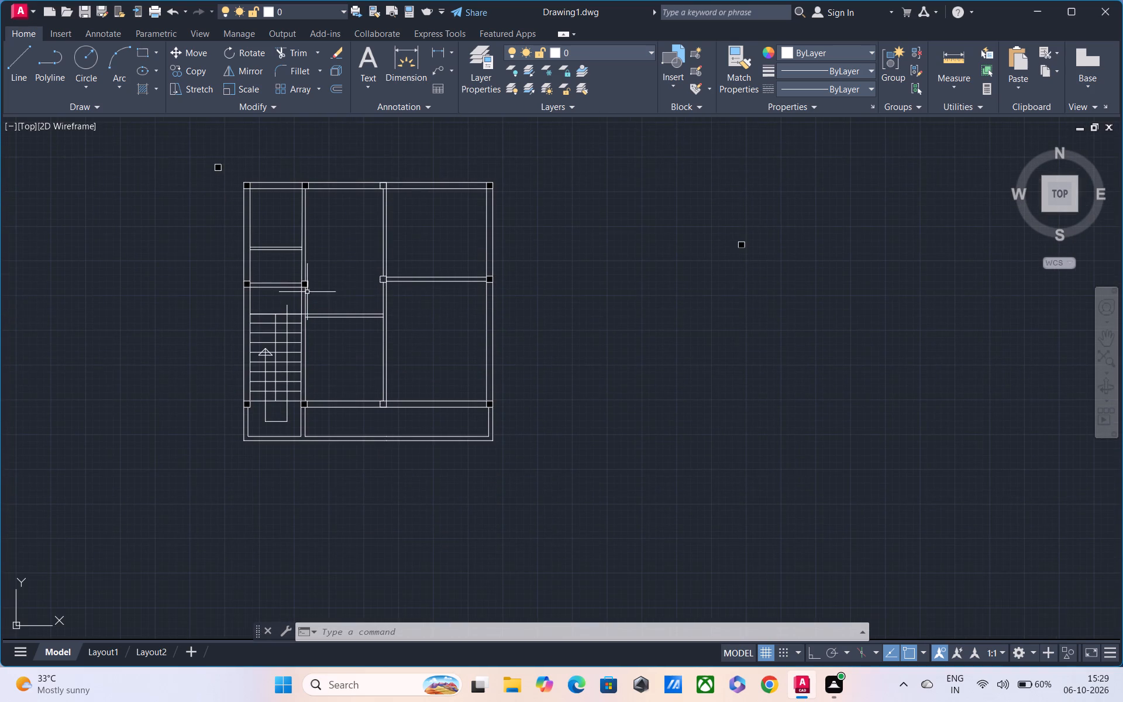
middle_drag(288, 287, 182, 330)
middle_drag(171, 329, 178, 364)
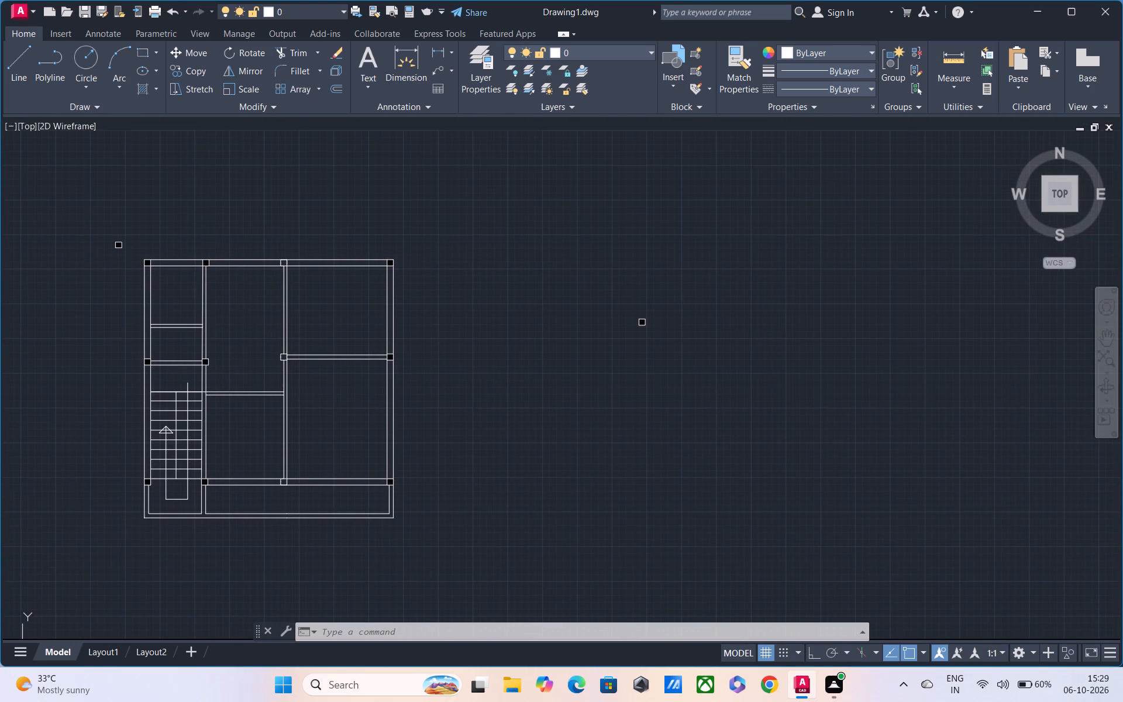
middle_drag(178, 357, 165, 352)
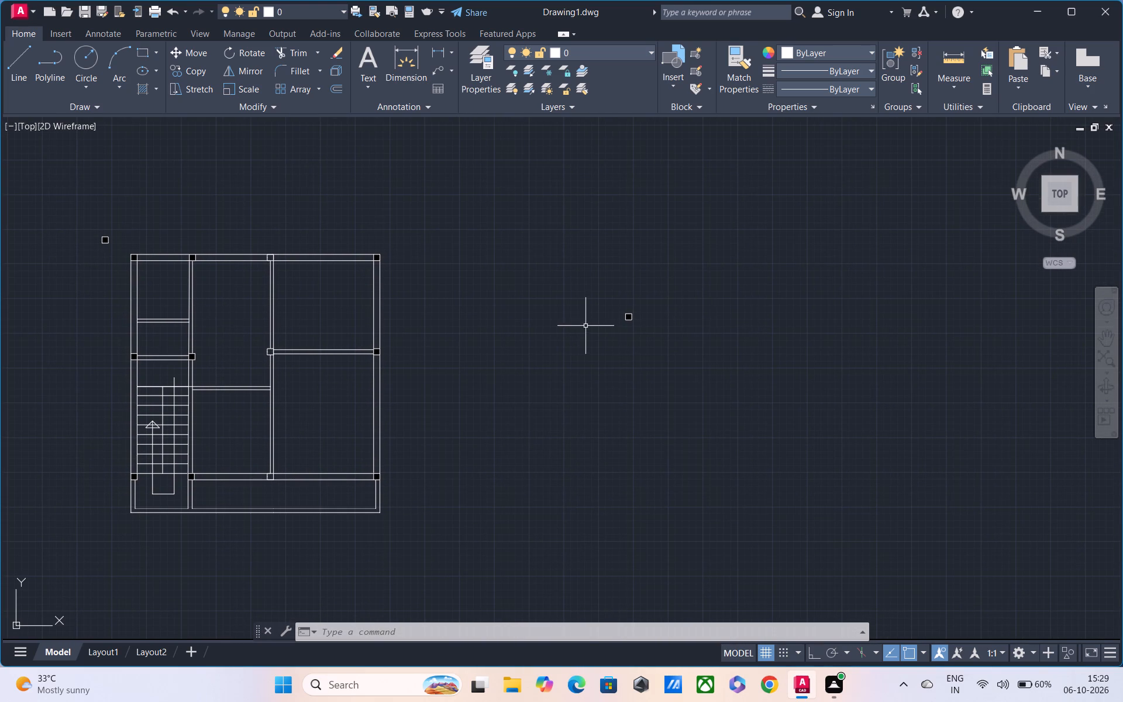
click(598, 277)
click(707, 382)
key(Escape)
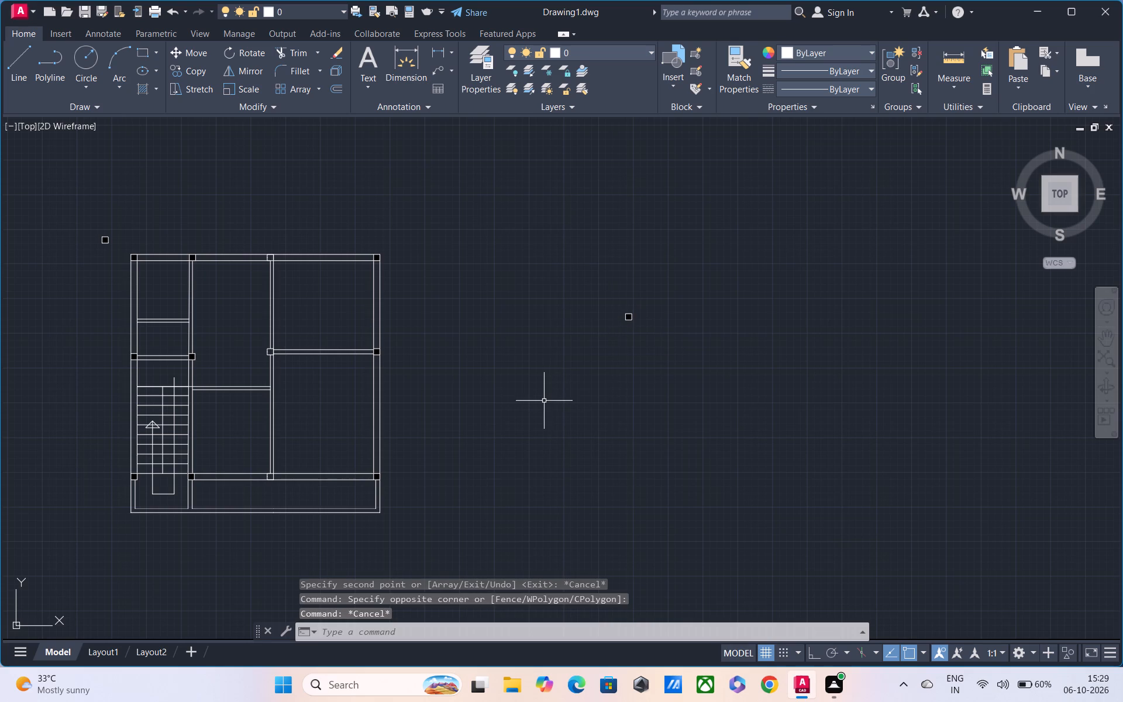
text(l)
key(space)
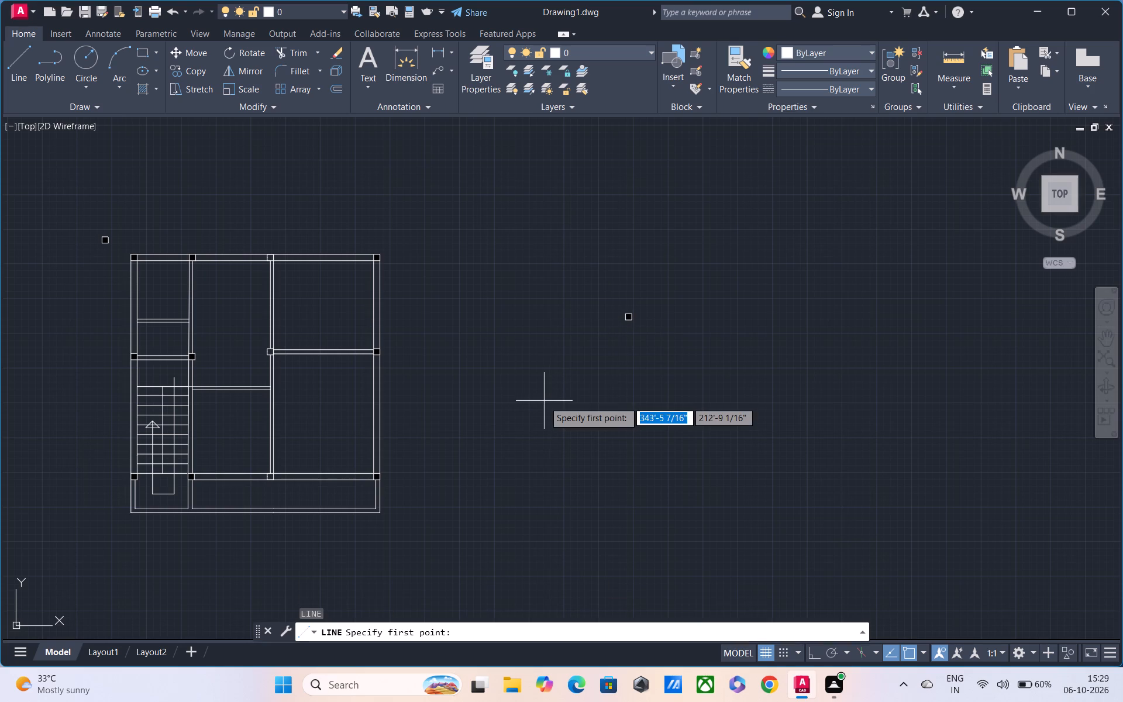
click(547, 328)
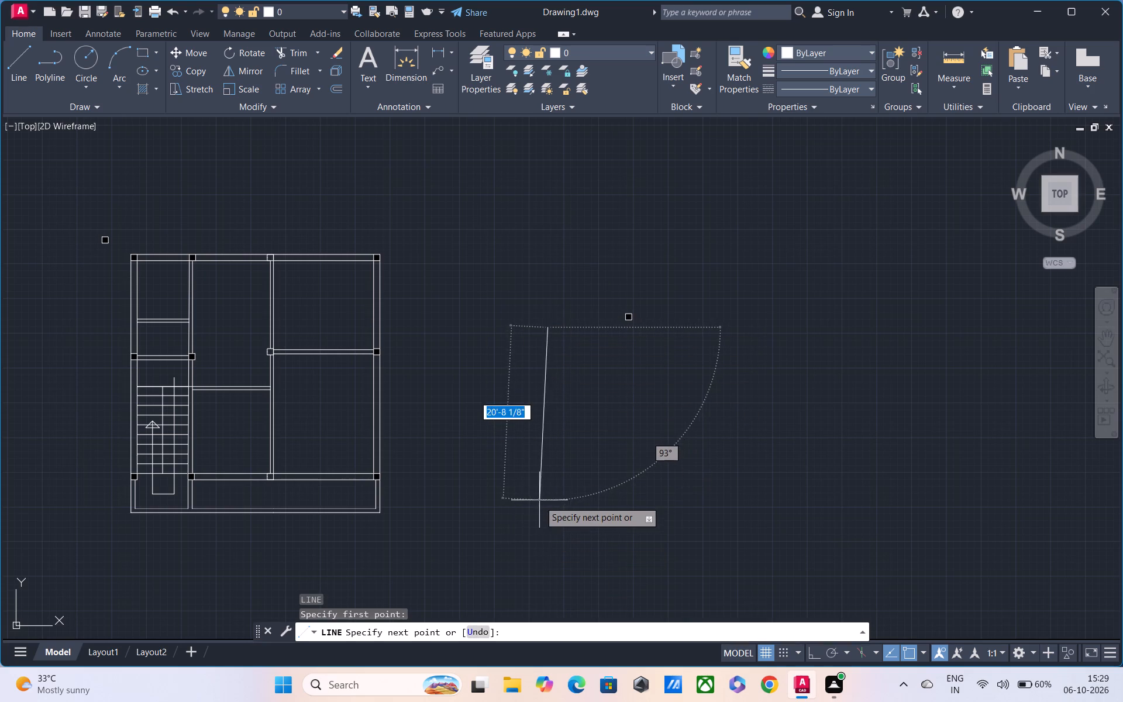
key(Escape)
Regenerate the model.
text(re)
key(space)
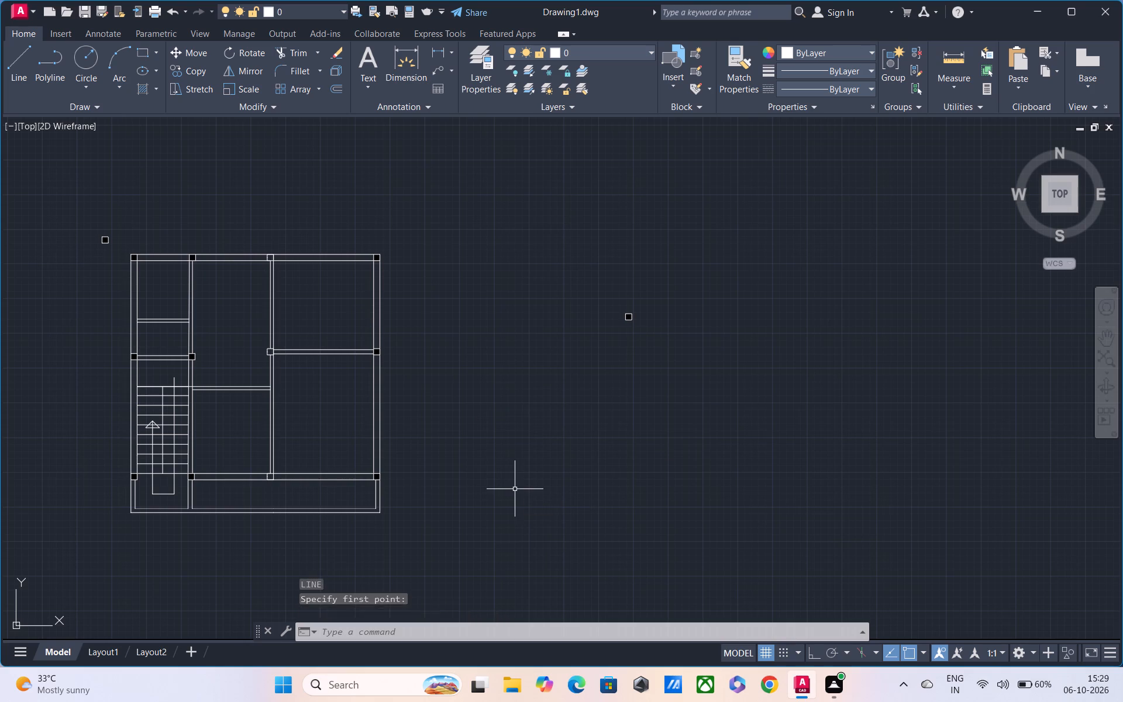
key(Escape)
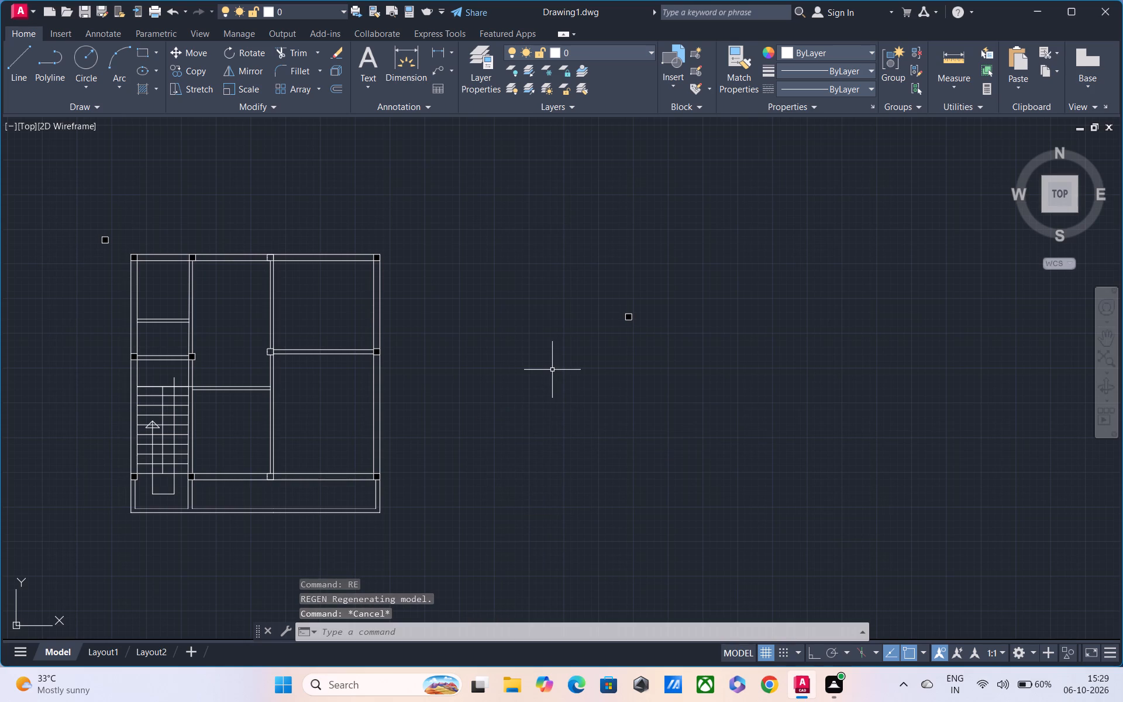
Draw a vertical rectangle 9" long and 4' wide in the empty space beside the floor plan.
text(re)
text(c)
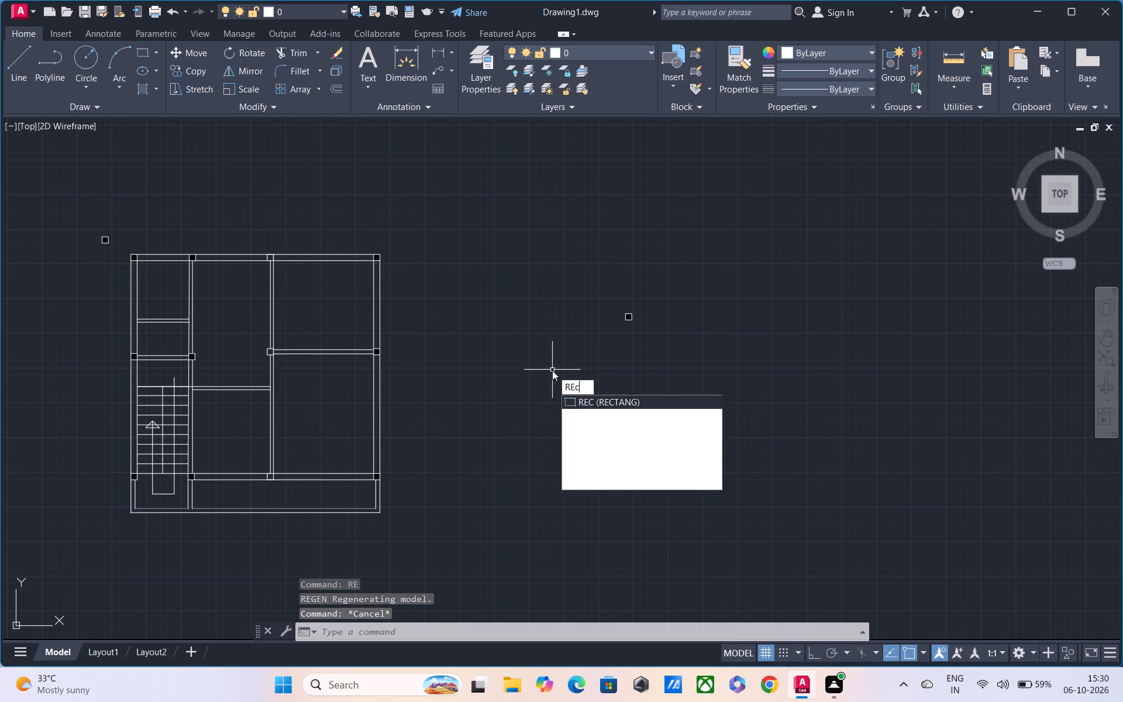
key(space)
click(556, 376)
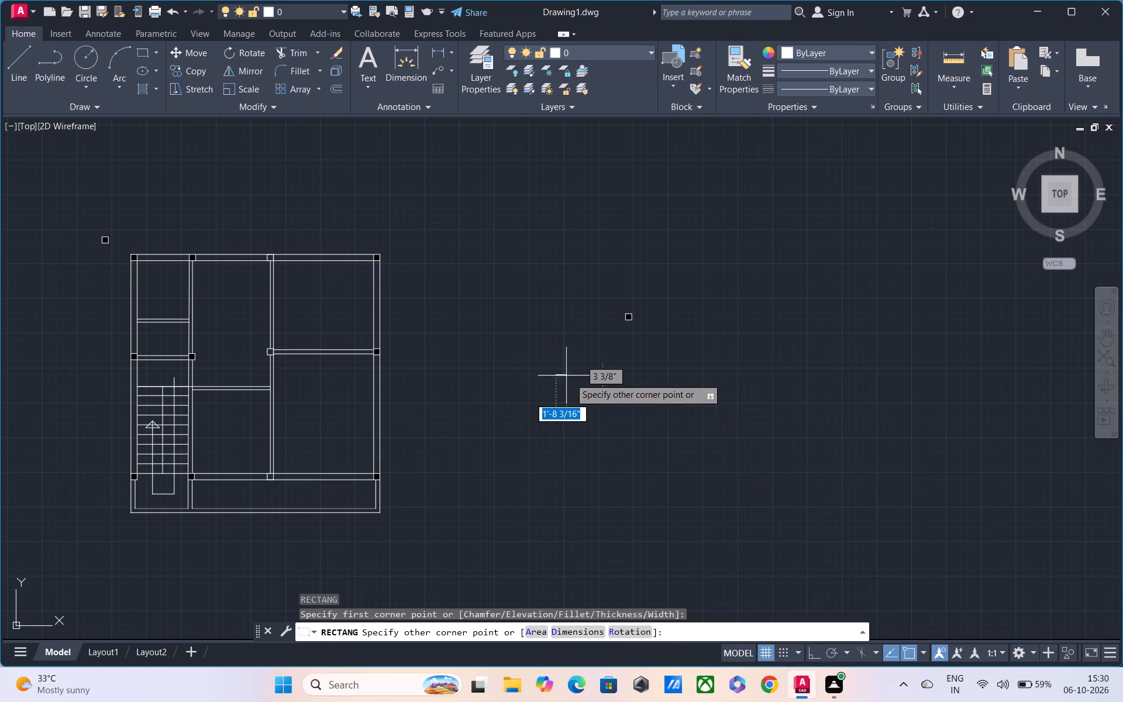
text(d)
key(space)
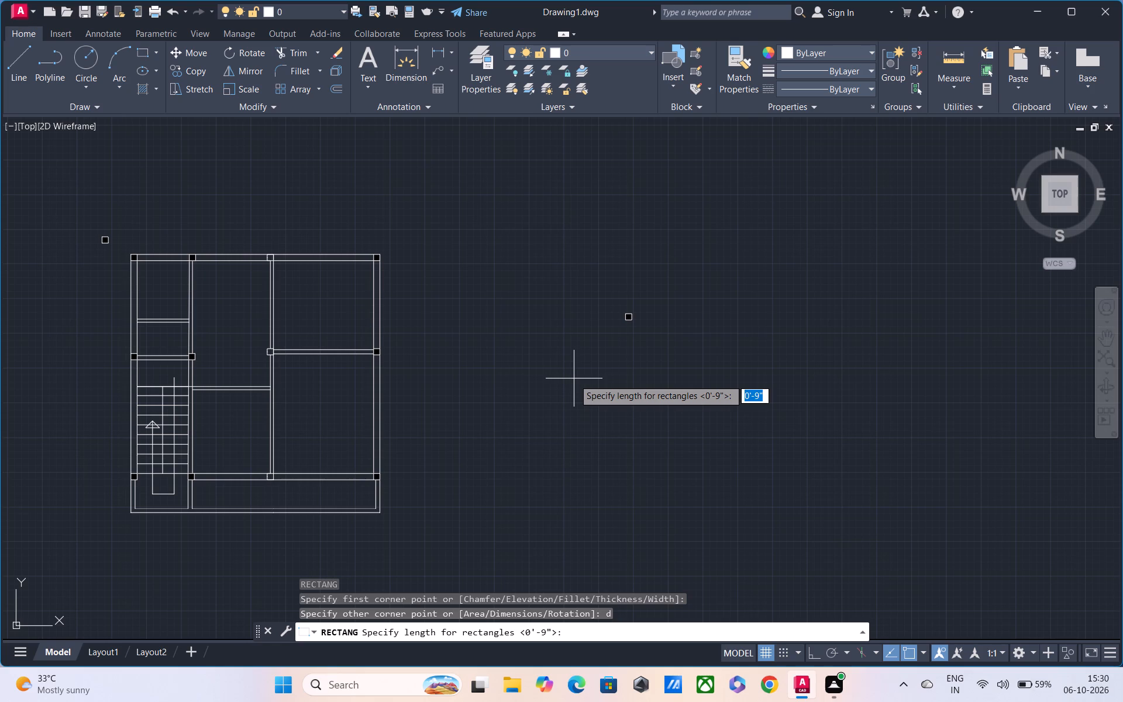
text(9")
key(Return)
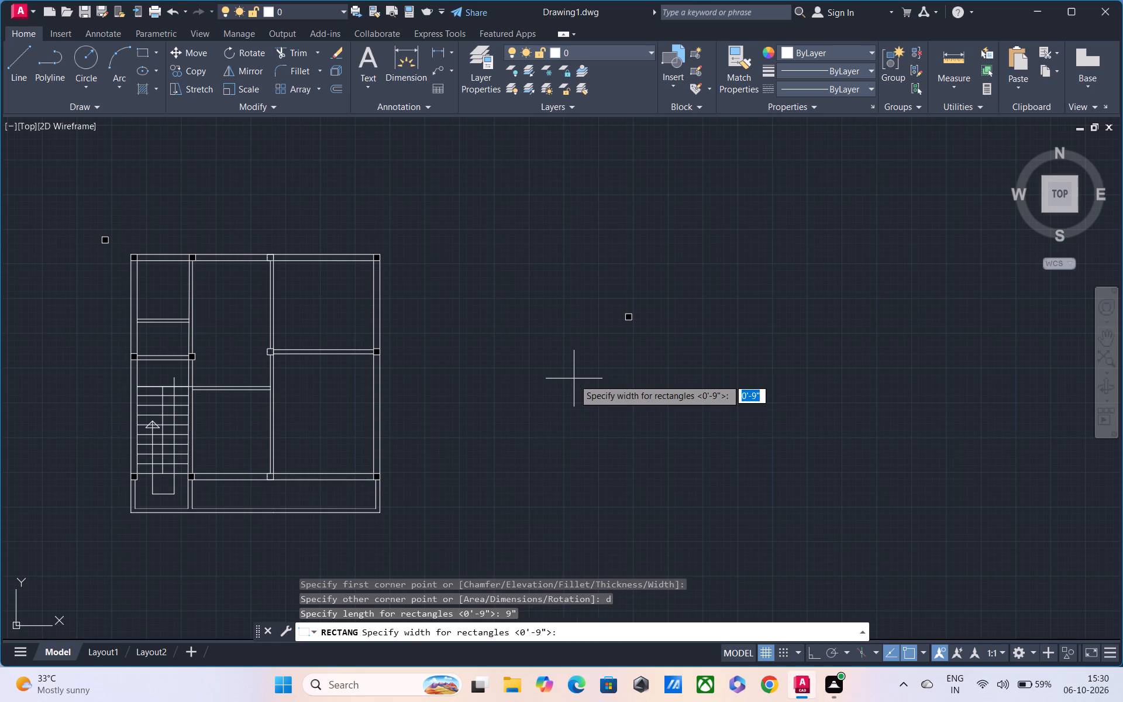
key(3)
key(BackSpace)
key(shift+quotedbl)
key(BackSpace)
key(5)
key(BackSpace)
text(4")
key(BackSpace)
key(apostrophe)
key(Return)
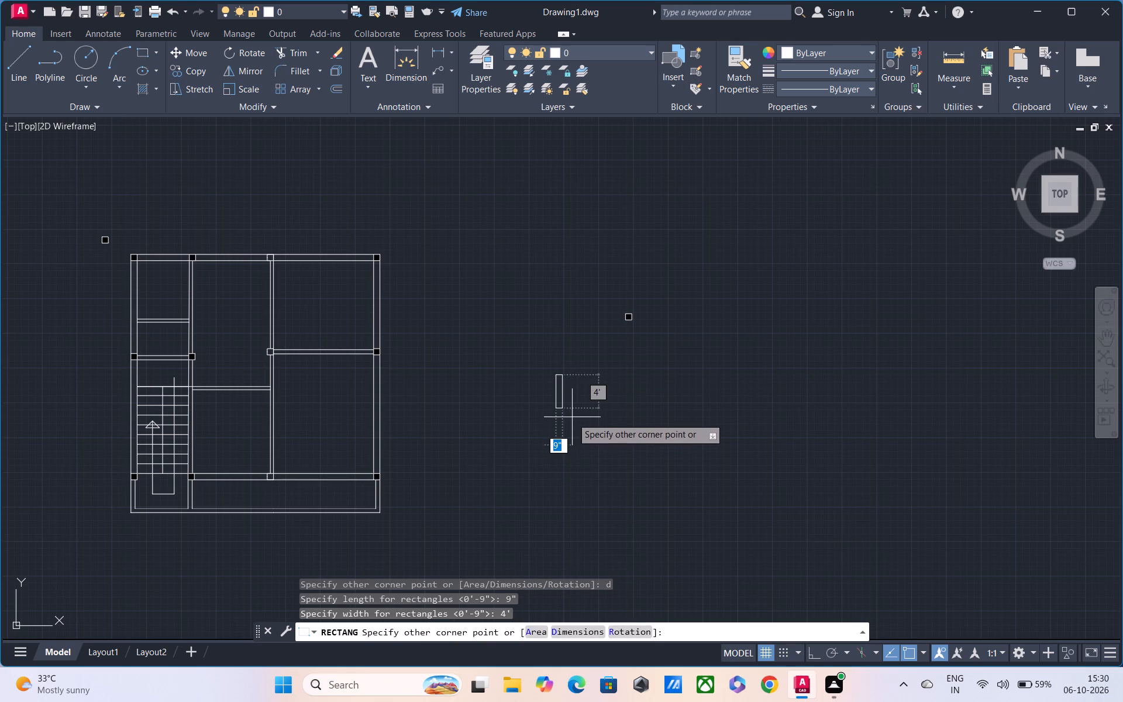
click(582, 404)
Draw a vertical centre line inside the new rectangle, from its top edge's midpoint to its bottom edge's midpoint.
scroll(559, 394, up, 3)
middle_drag(565, 385, 526, 308)
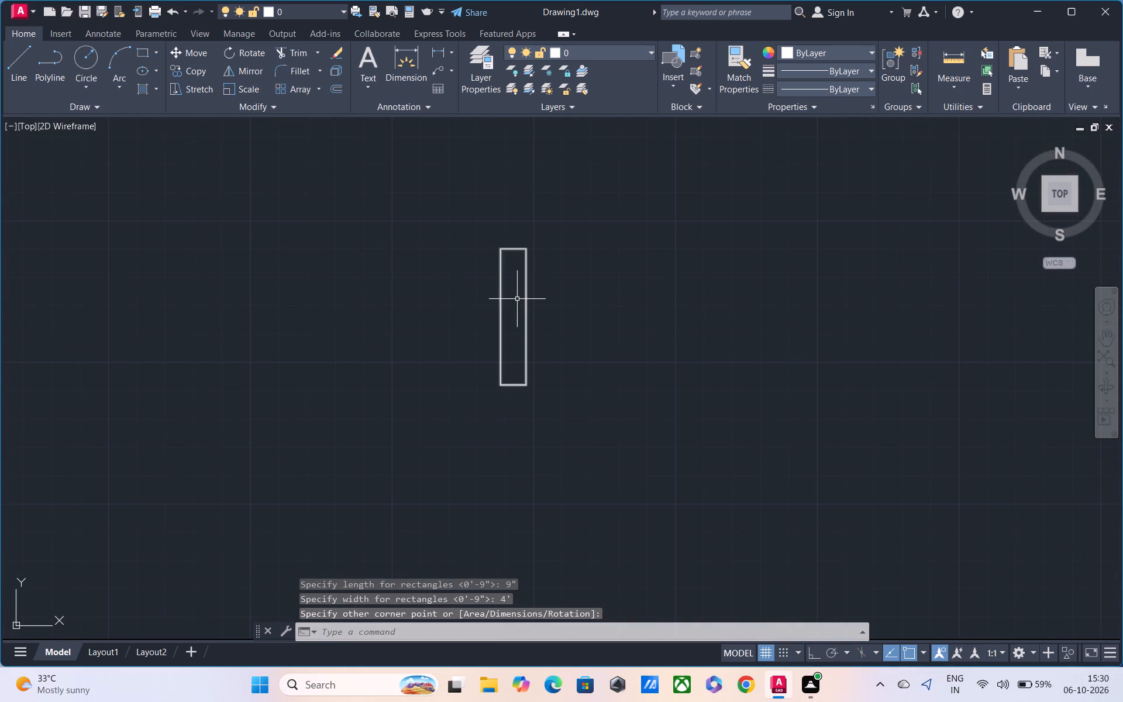
text(l)
key(space)
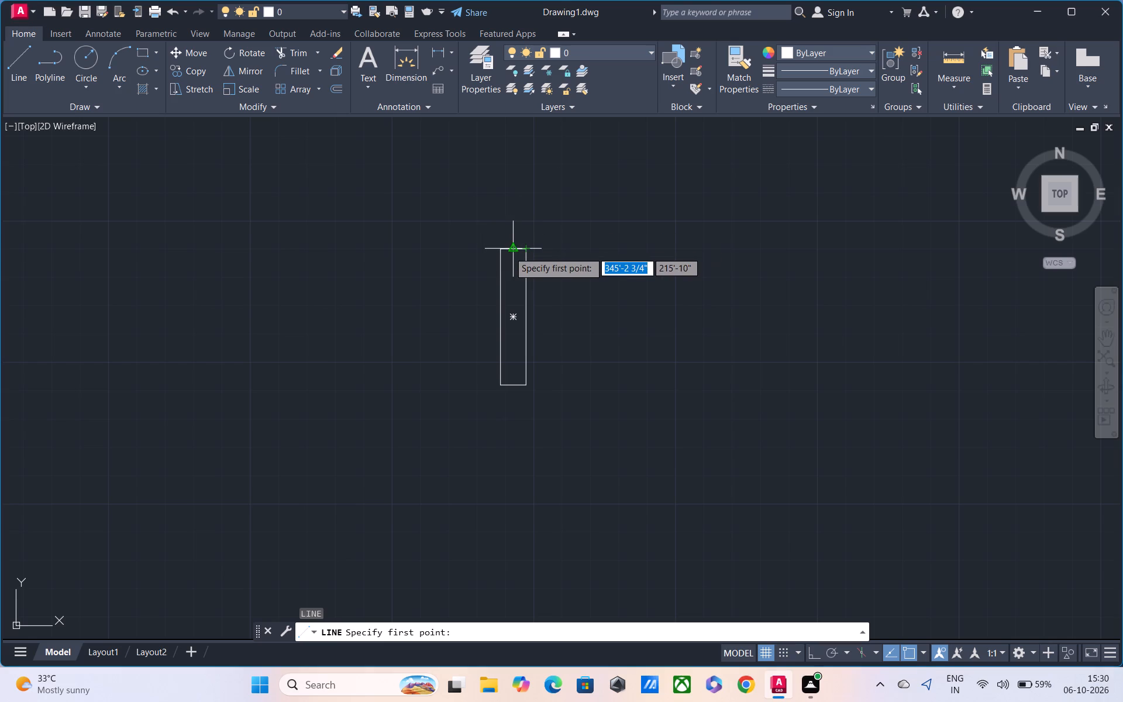
drag(509, 252, 509, 274)
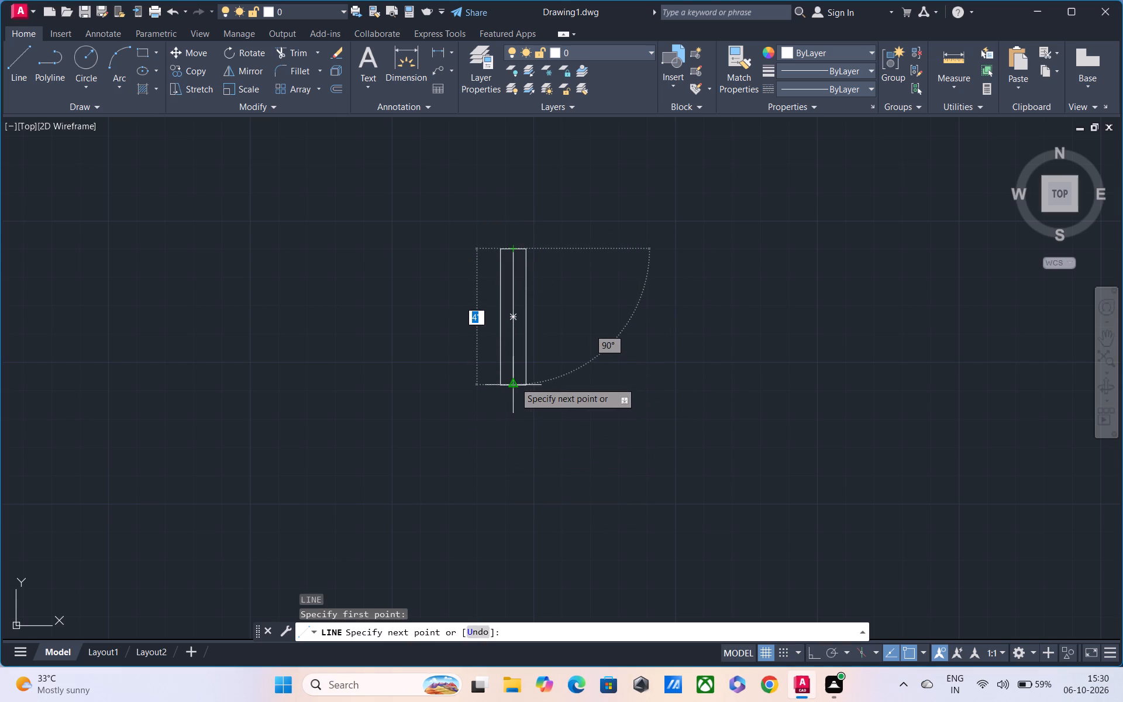
click(515, 382)
key(Escape)
Offset the rectangle's vertical centre line by 1" to each side.
text(o)
key(space)
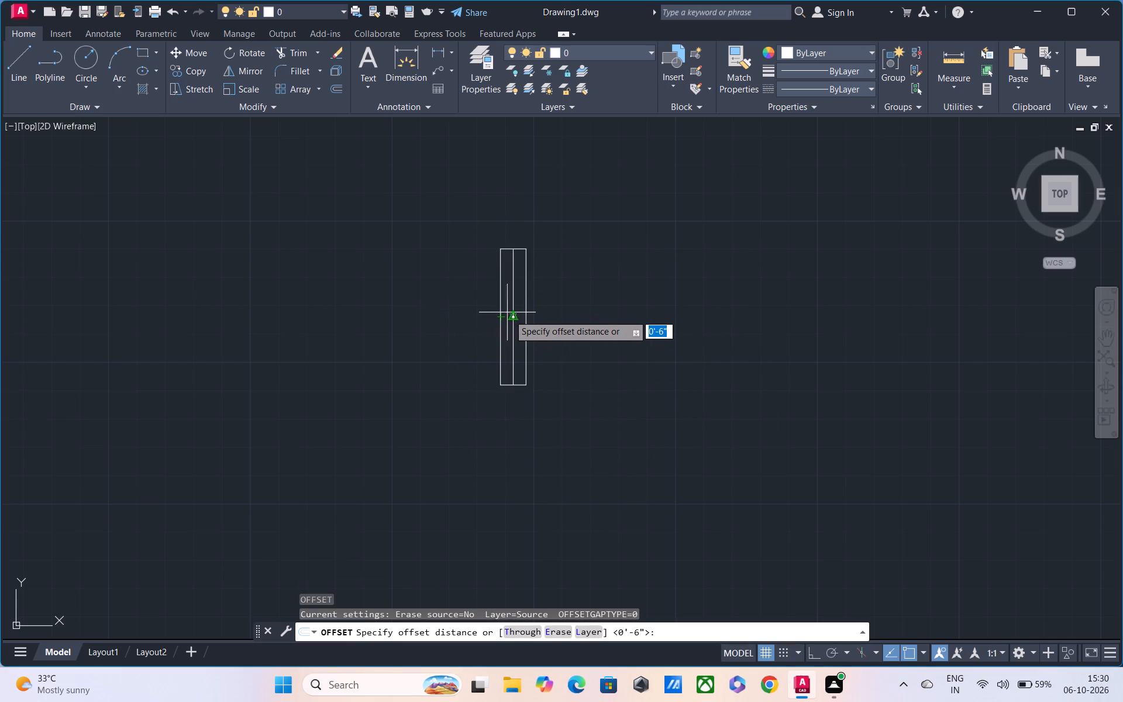
click(510, 316)
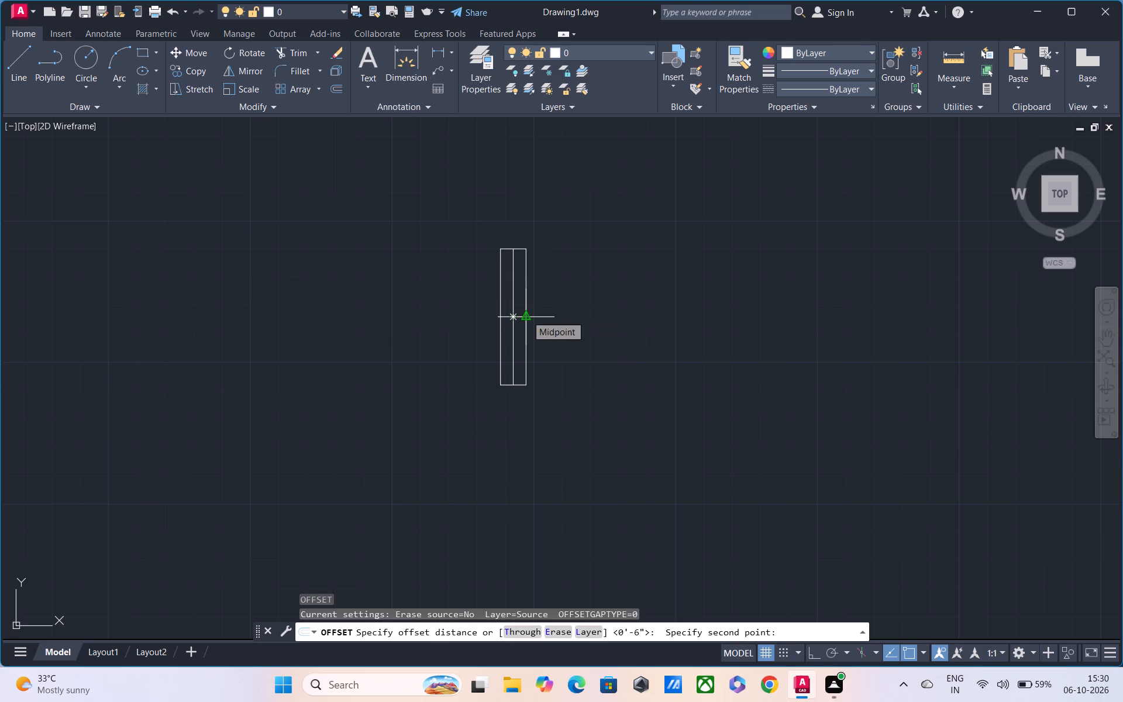
text(1")
key(Return)
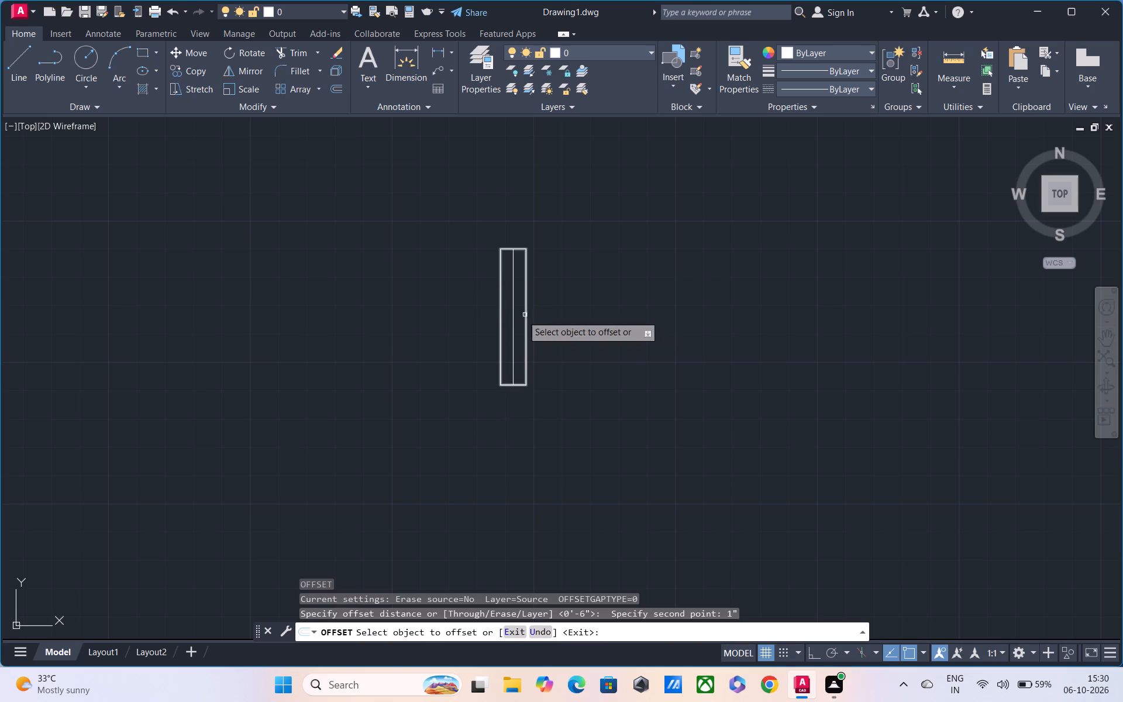
scroll(468, 254, up, 3)
middle_drag(534, 322, 457, 254)
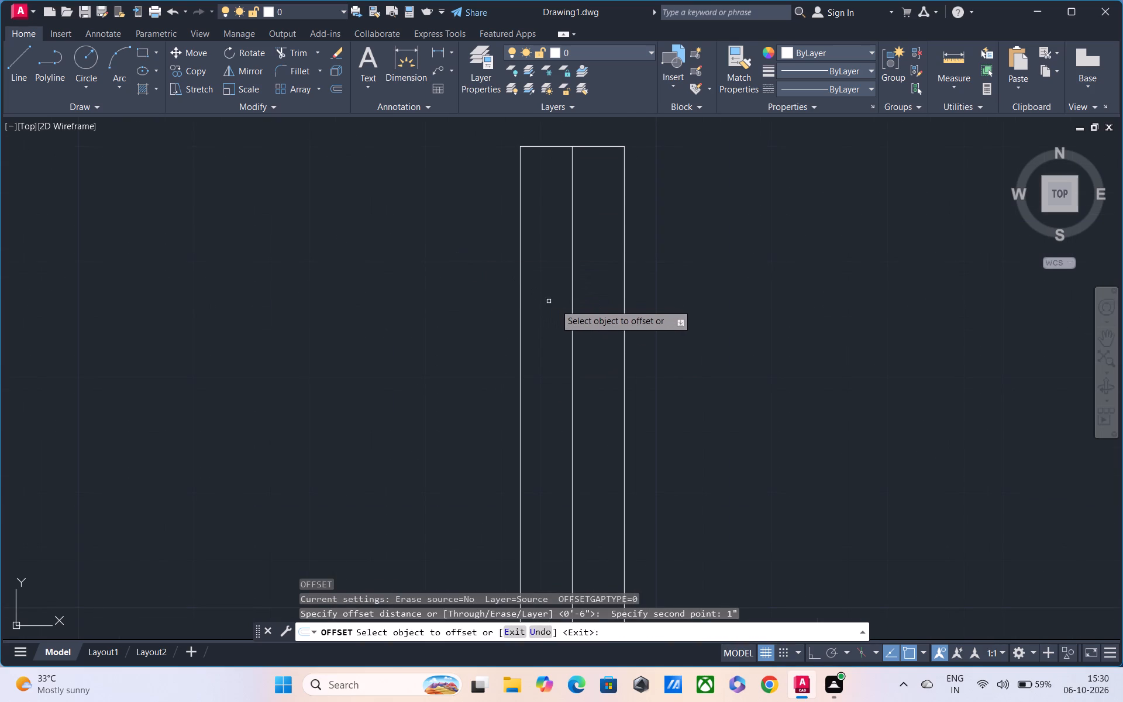
text(o)
key(space)
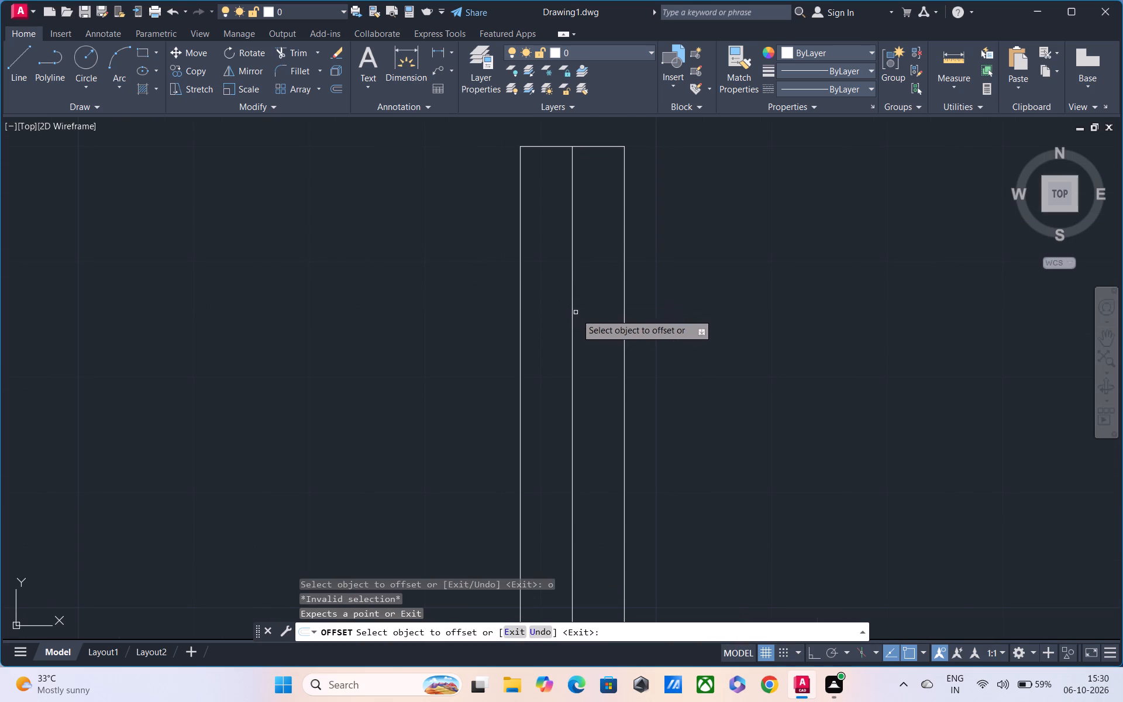
click(574, 320)
click(596, 343)
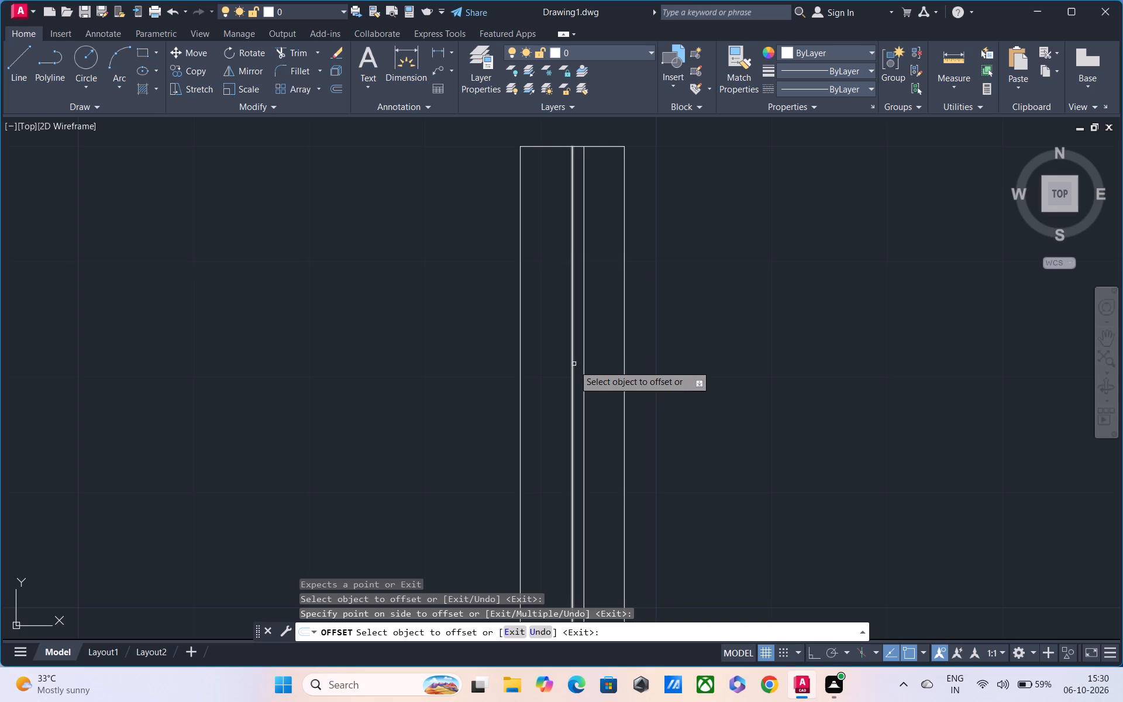
click(573, 366)
click(566, 384)
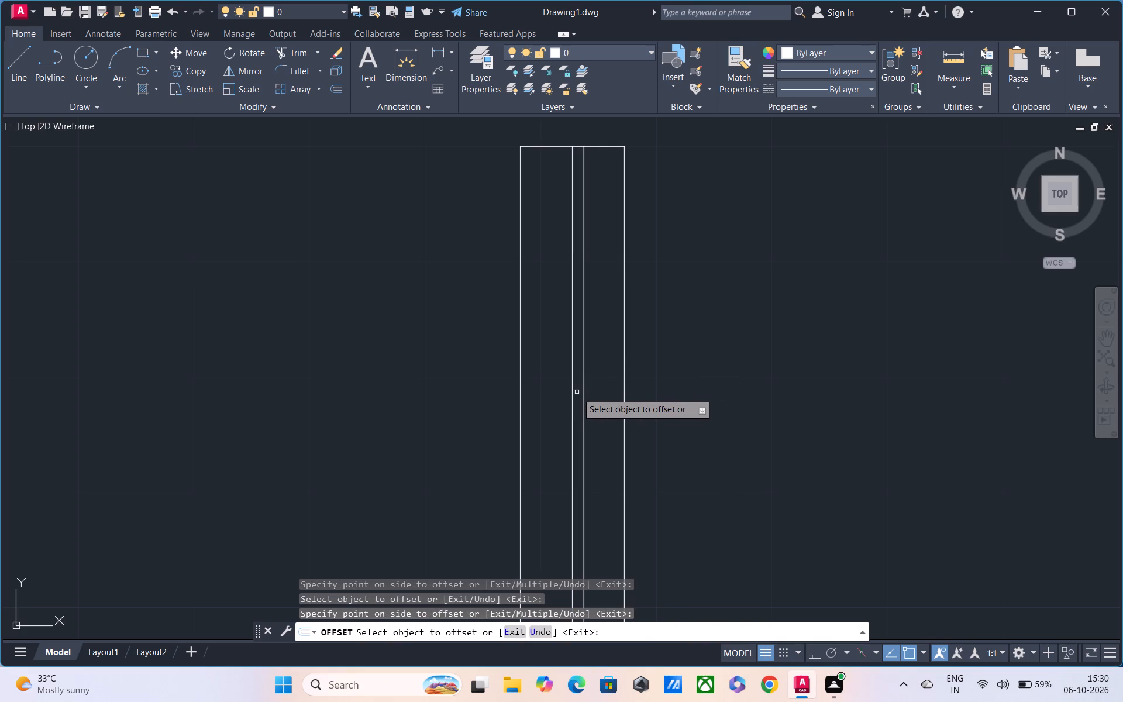
click(572, 376)
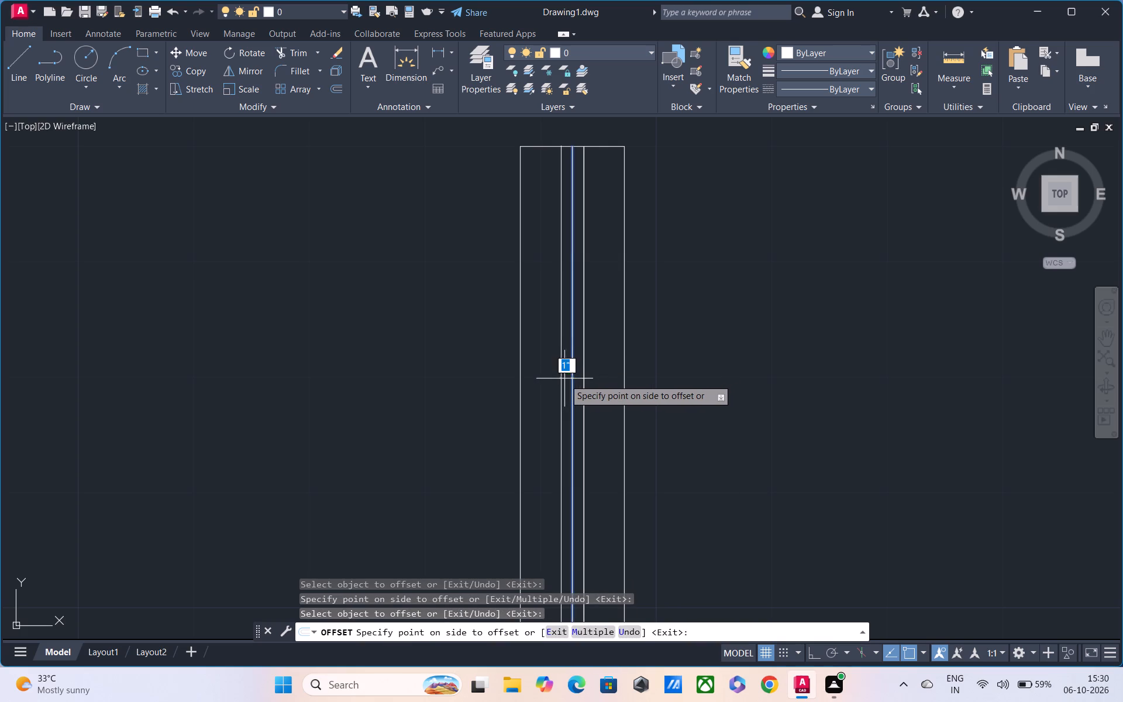
click(564, 379)
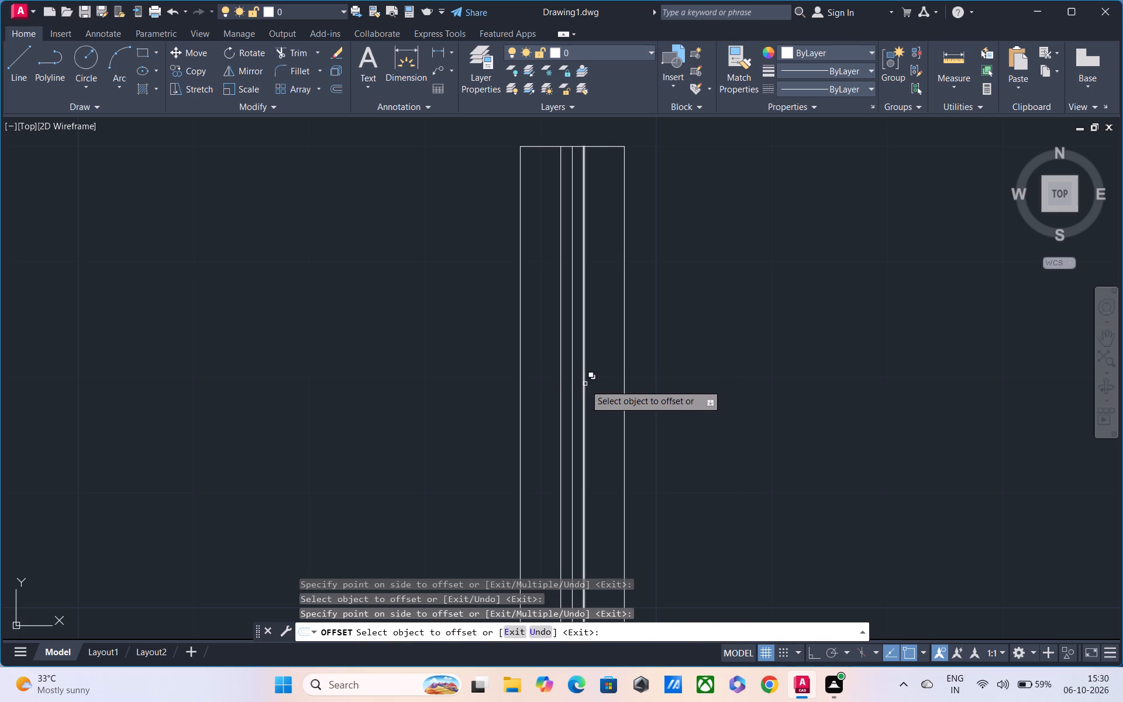
key(Escape)
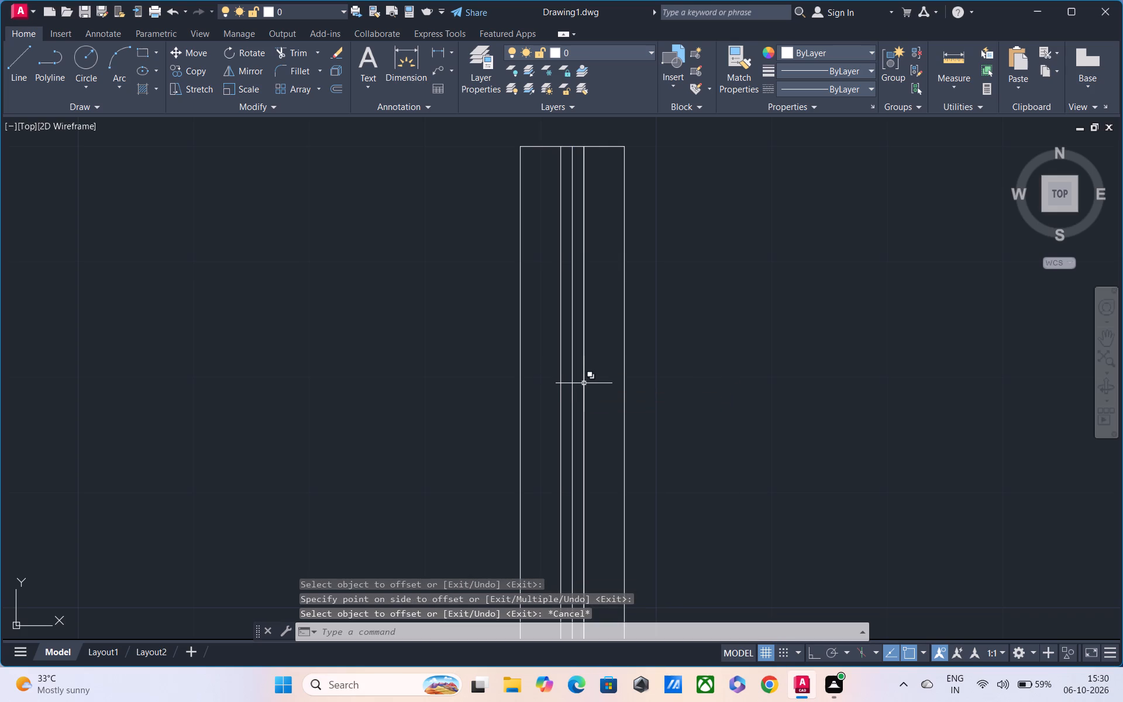
Delete the original centre line between the two offset lines.
click(570, 364)
key(Delete)
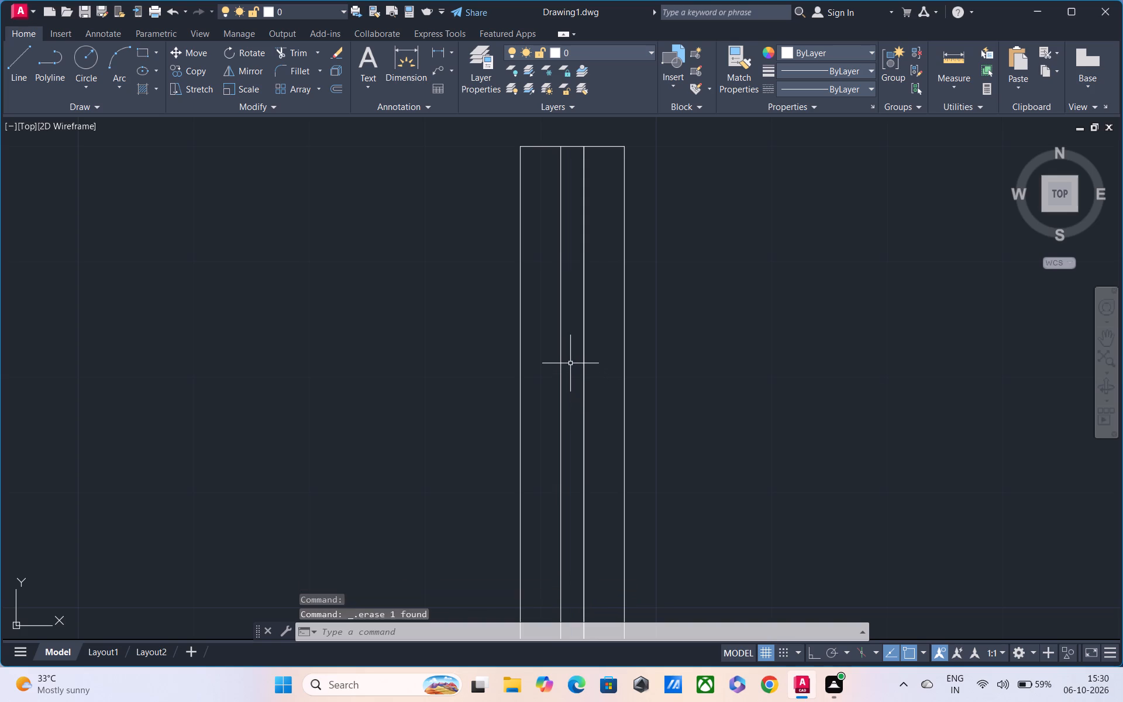
Copy the whole window symbol, rectangle and inner lines, to the empty space at its lower right.
scroll(567, 349, down, 3)
middle_drag(566, 349, 547, 312)
drag(431, 230, 441, 229)
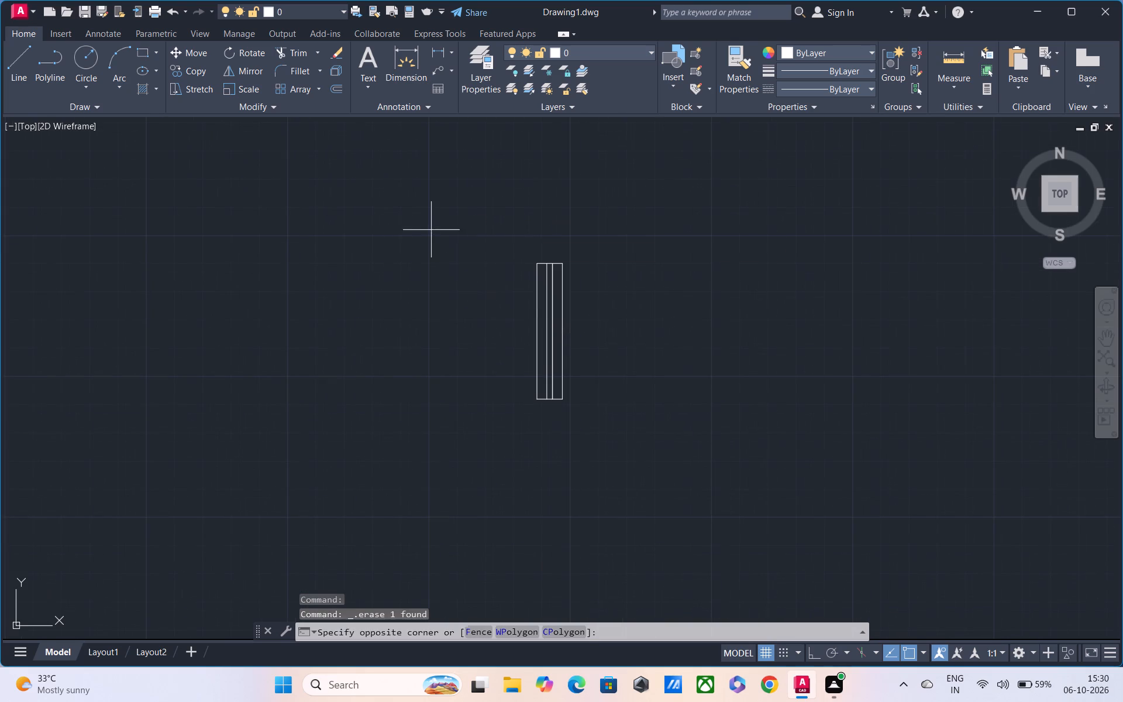
drag(441, 229, 474, 232)
click(625, 484)
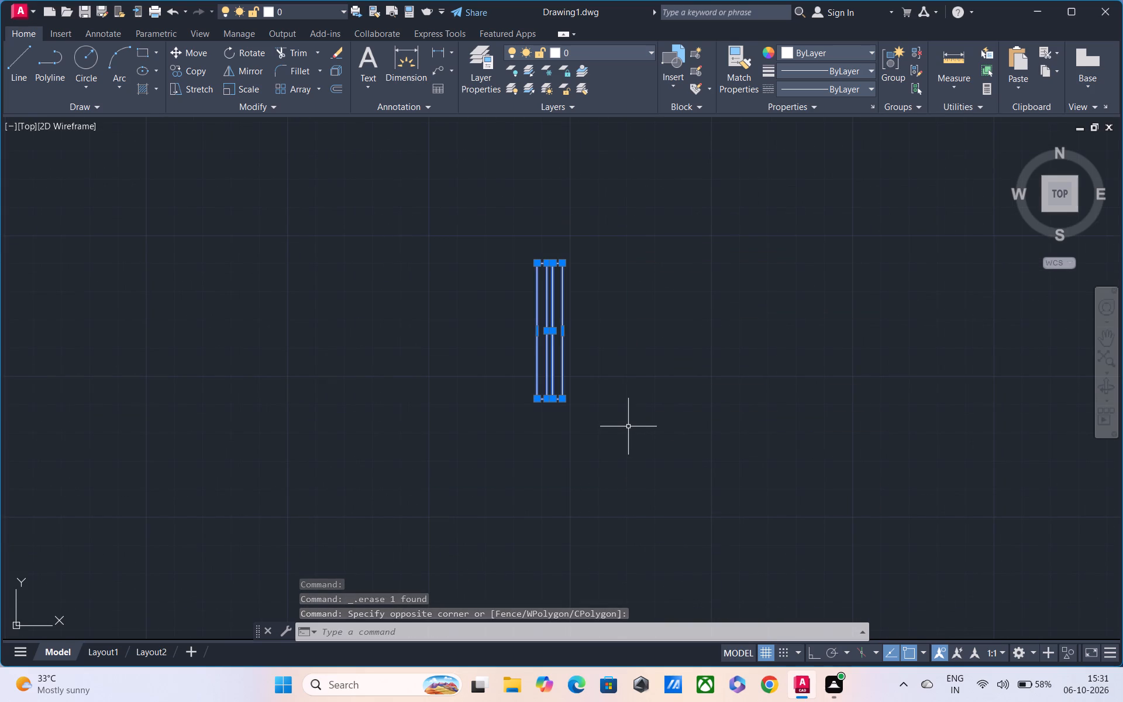
text(co)
key(space)
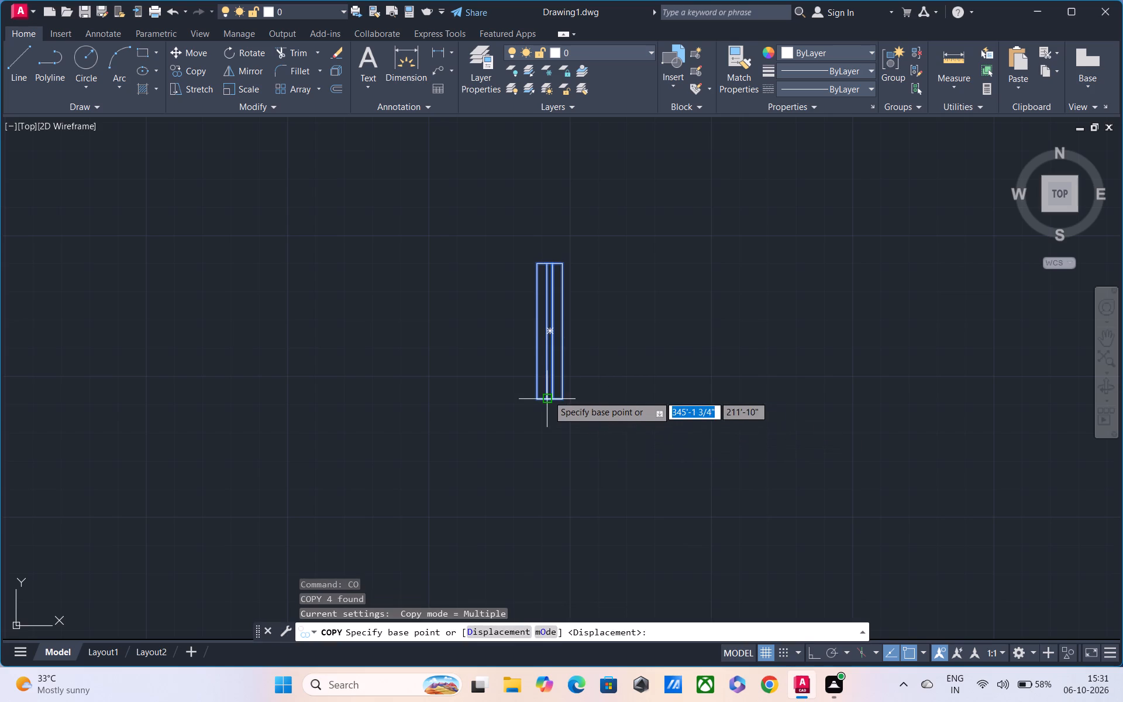
click(549, 394)
click(848, 495)
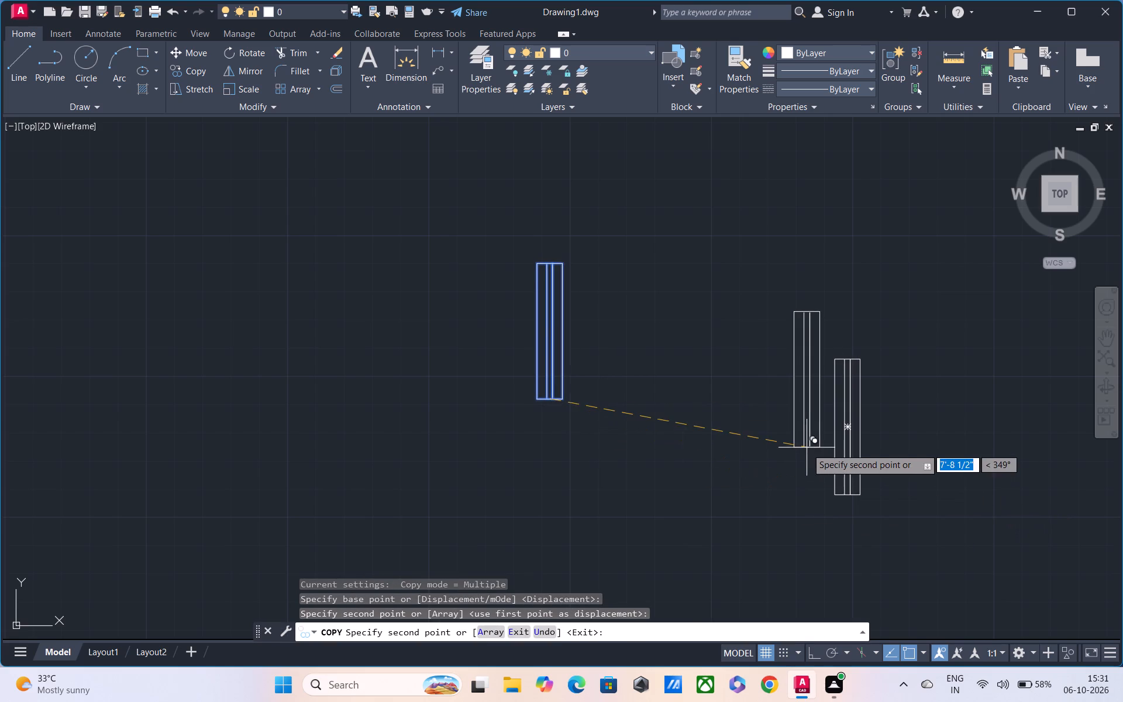
key(Escape)
Rotate the copied window symbol 90° clockwise about its lower-right corner, with Ortho on, so it lies horizontally.
click(798, 347)
click(929, 542)
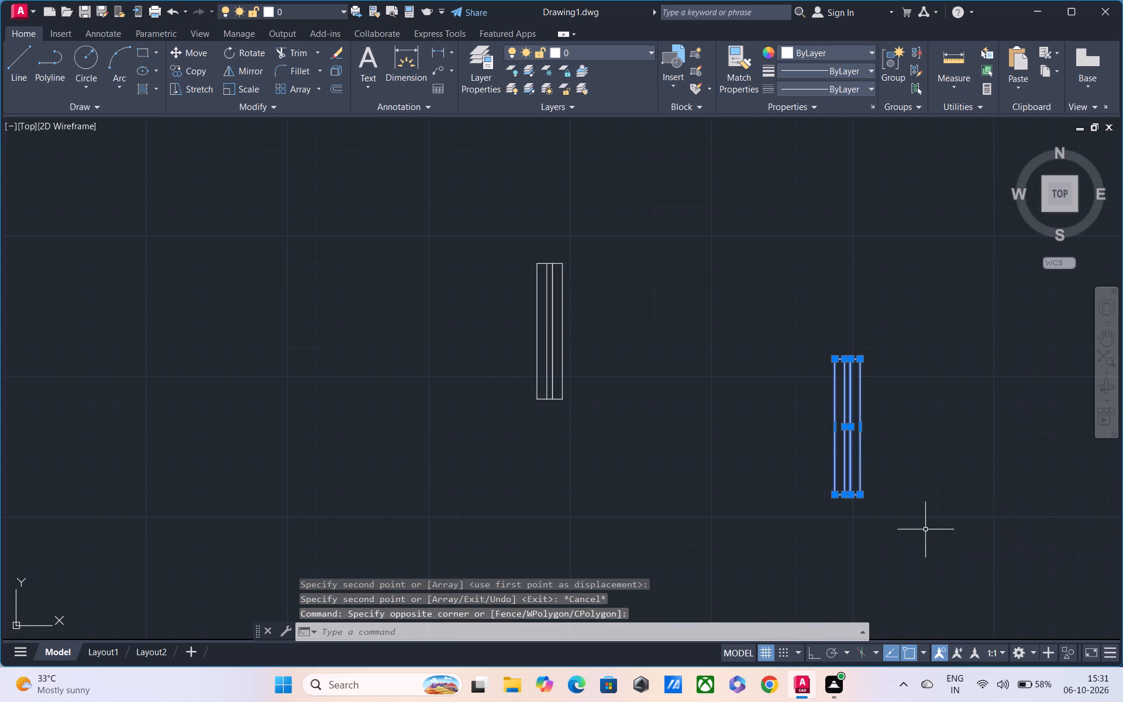
text(ro)
key(space)
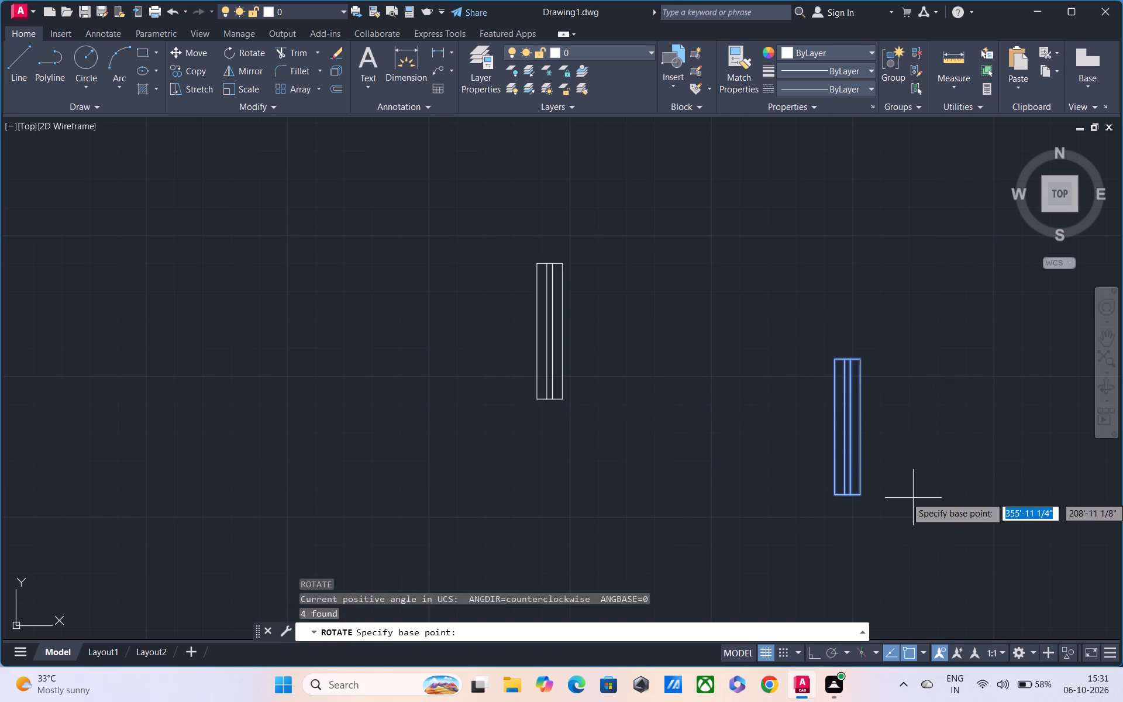
click(859, 495)
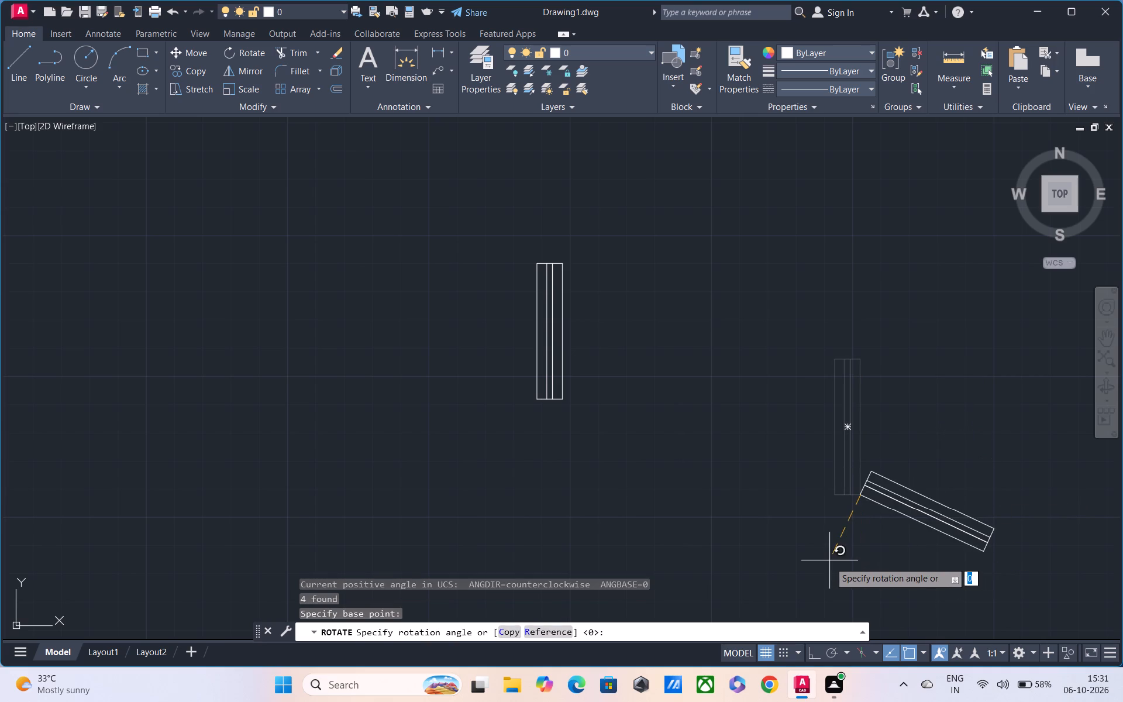
key(F8)
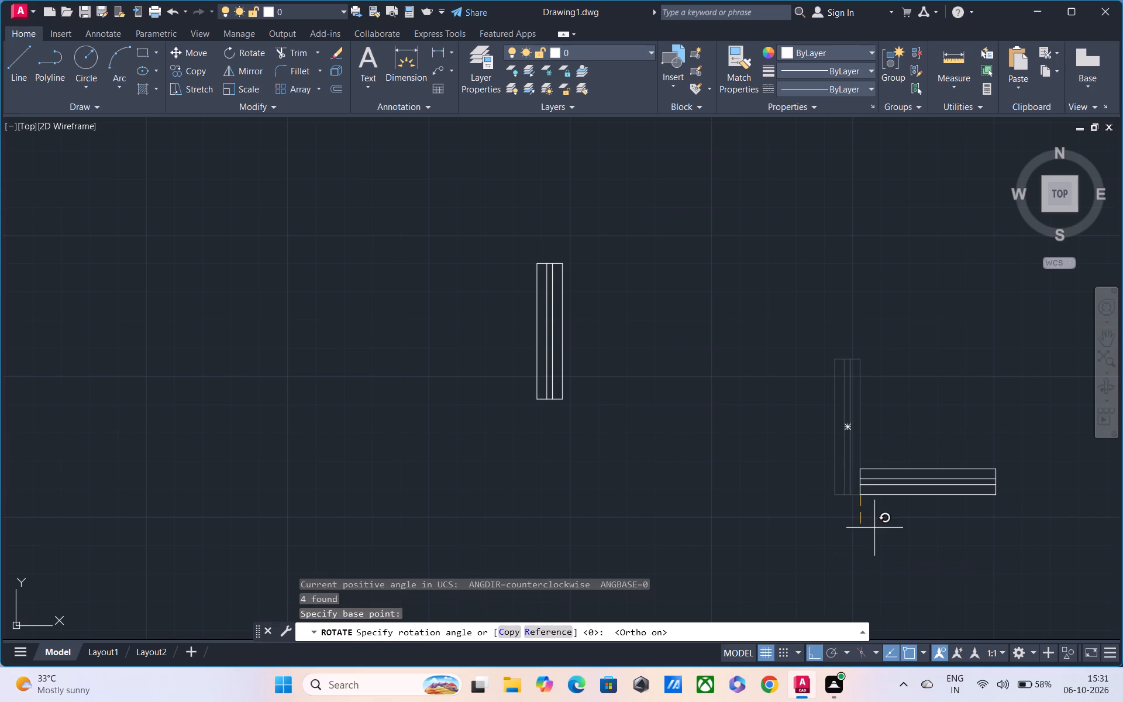
click(874, 529)
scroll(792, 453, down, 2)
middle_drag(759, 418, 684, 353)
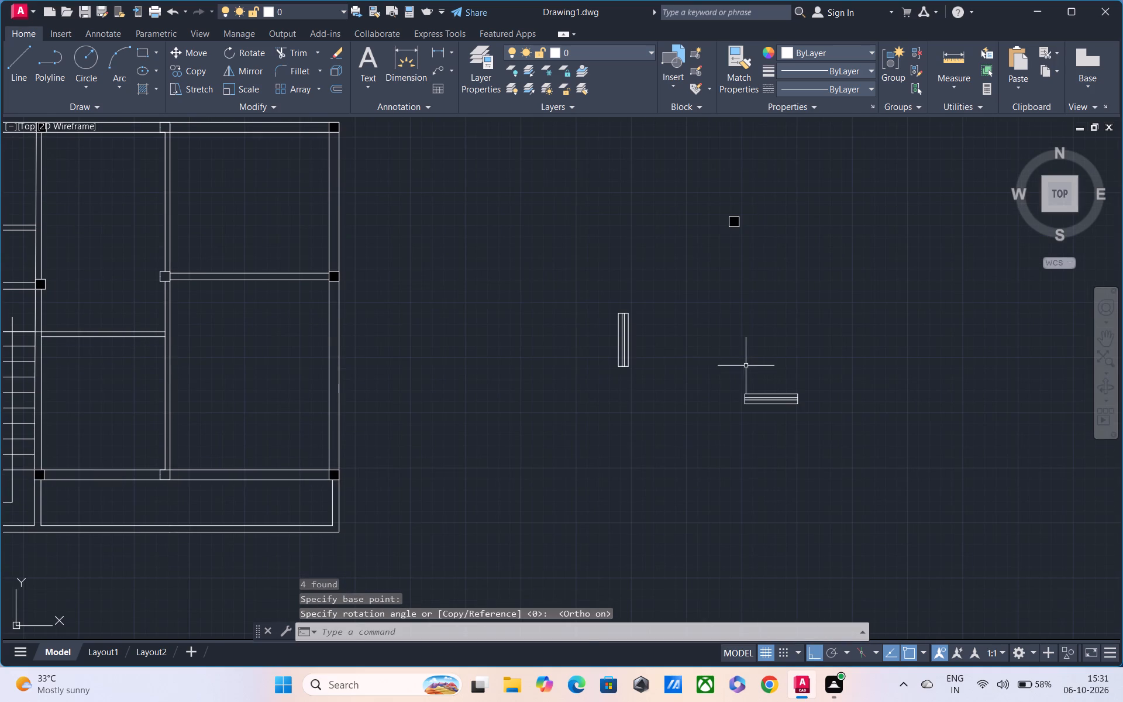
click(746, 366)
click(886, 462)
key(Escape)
Copy the horizontal window symbol by its lower-left corner, with Ortho off, into the lower wall of the lower-right room.
drag(699, 329, 749, 360)
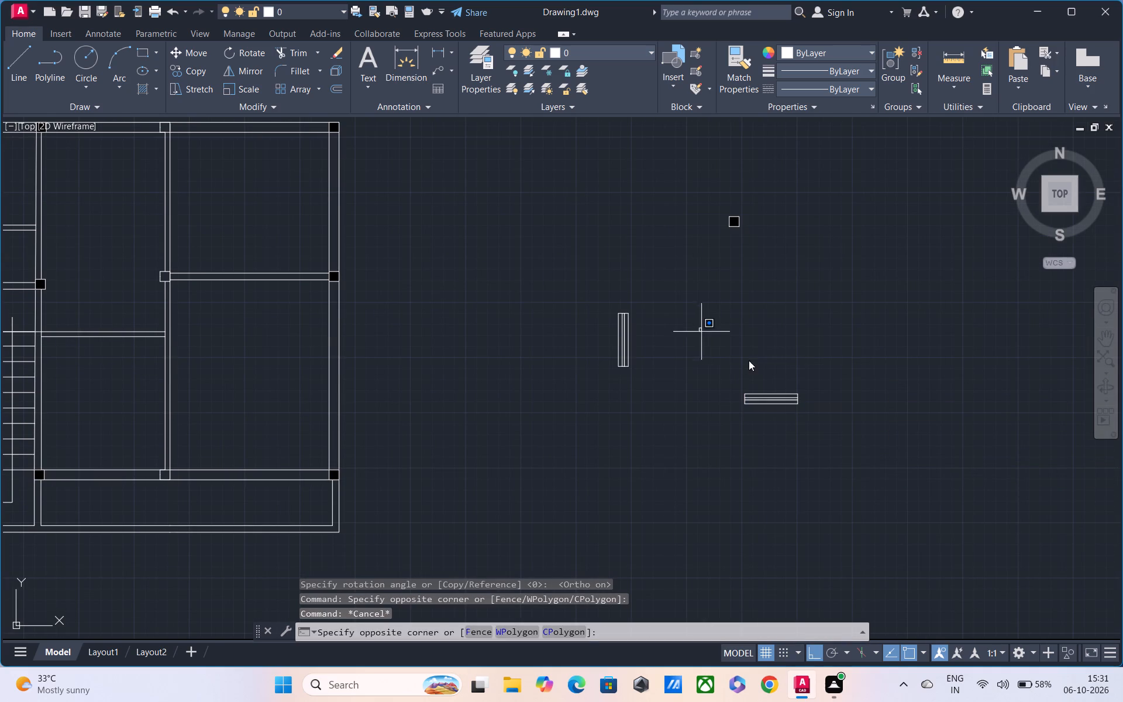
drag(749, 360, 705, 335)
click(952, 503)
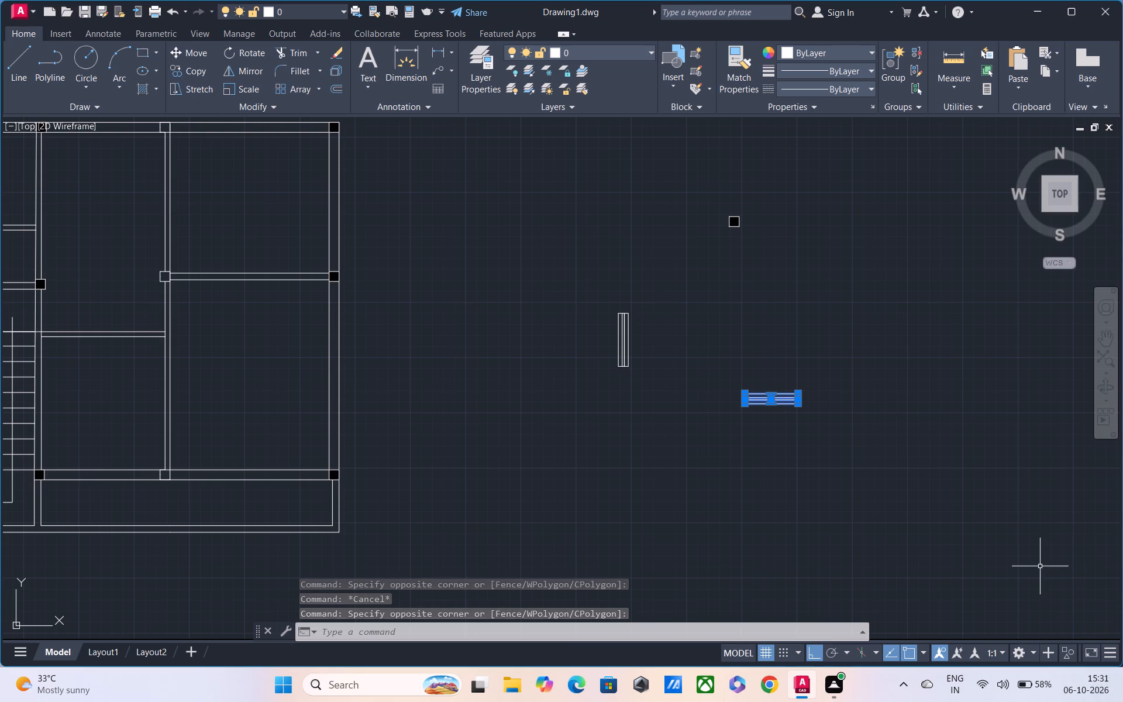
text(co)
key(space)
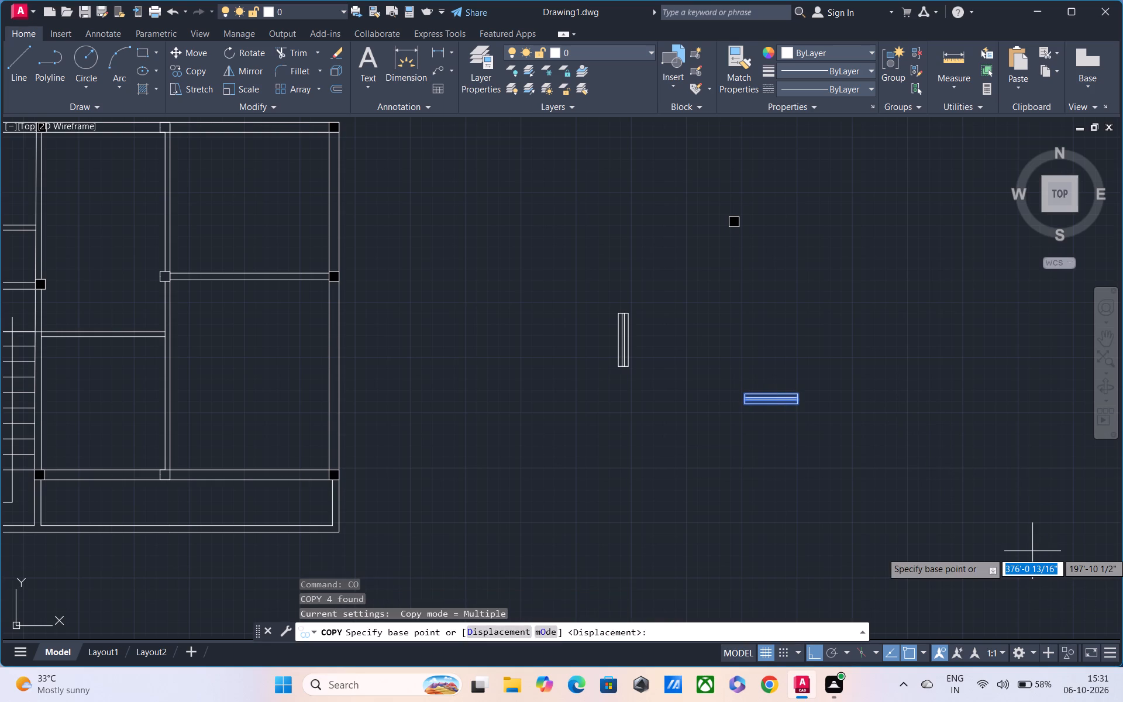
click(744, 404)
middle_drag(553, 413, 607, 436)
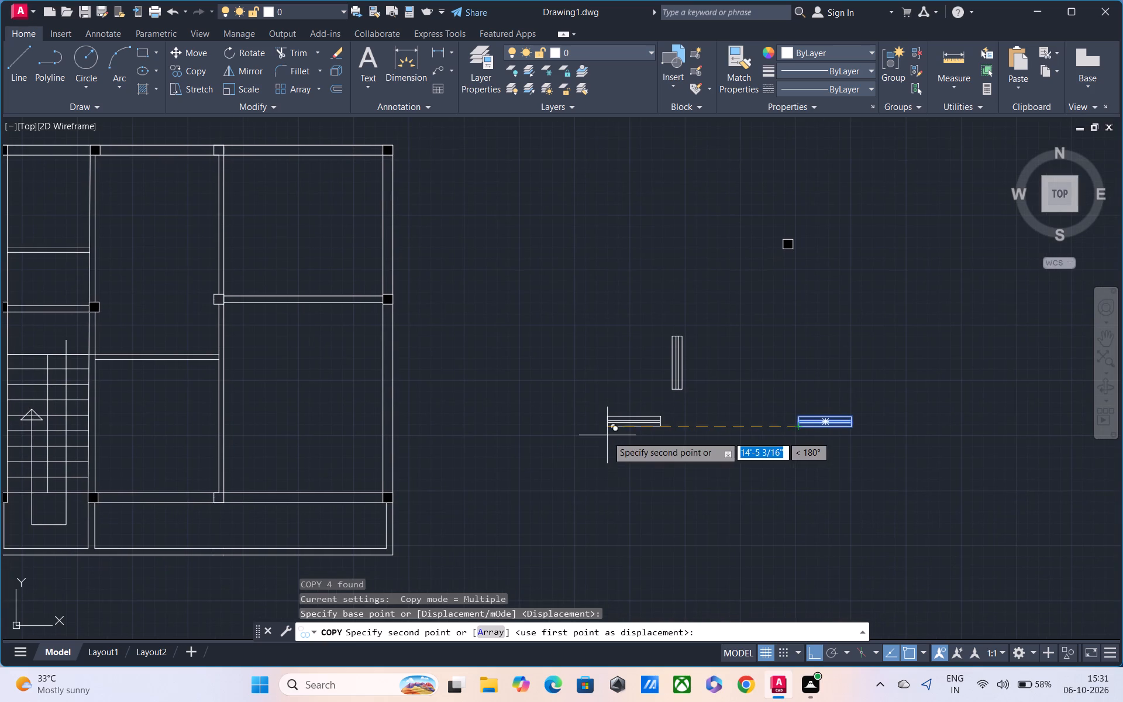
key(F8)
middle_drag(519, 507, 686, 432)
scroll(463, 425, up, 1)
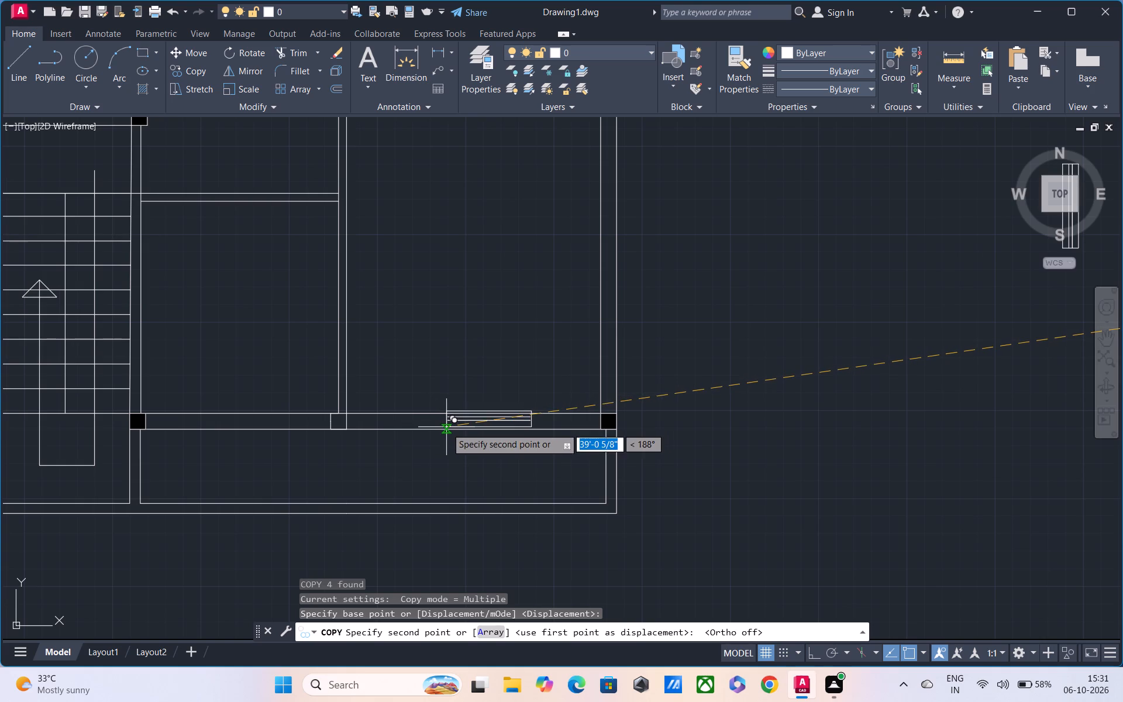
scroll(444, 430, up, 2)
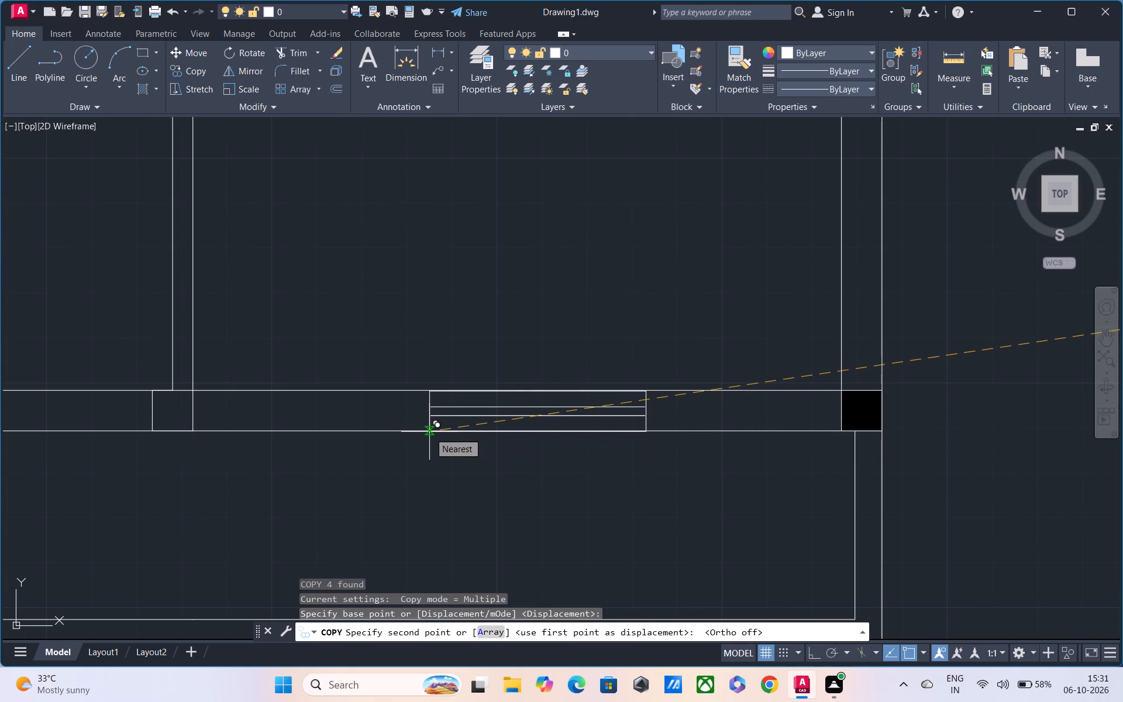
click(429, 432)
Place another copy of the window symbol in the lower wall of the small middle room beside the staircase.
middle_drag(388, 436, 796, 450)
scroll(792, 449, down, 2)
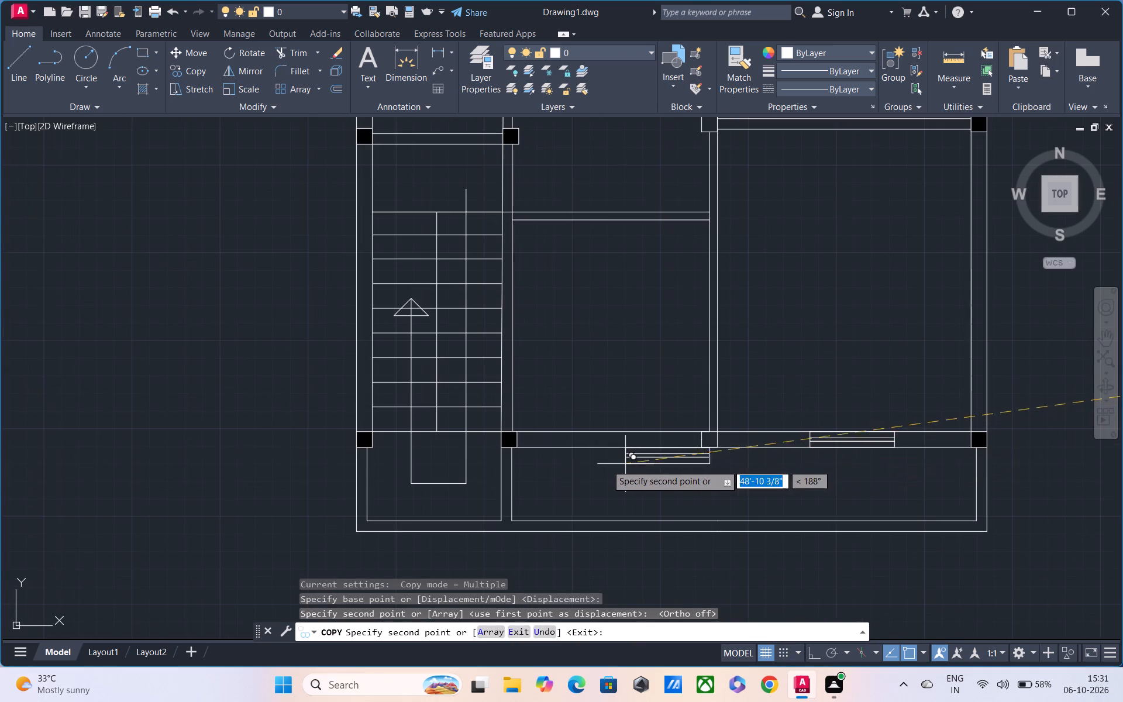
click(560, 447)
Place a copy of the window symbol in the plan's top wall at the middle room, roughly above the lower window.
scroll(656, 414, down, 1)
middle_drag(656, 414, 660, 445)
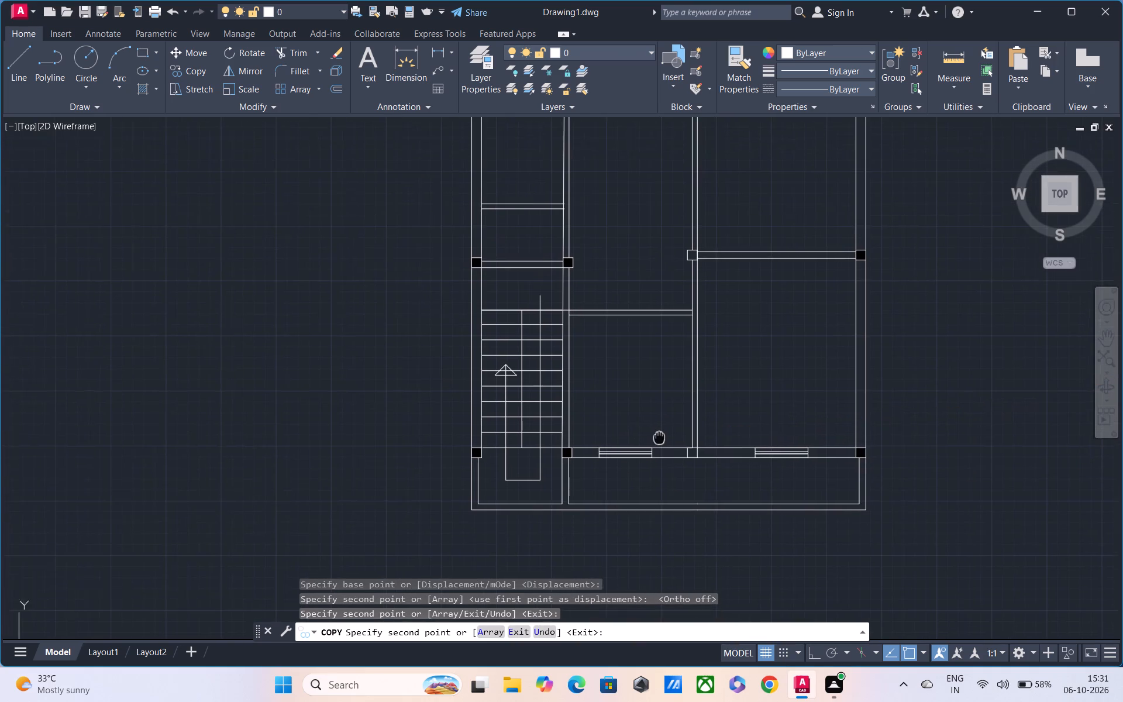
middle_drag(660, 445, 660, 446)
middle_drag(653, 383, 674, 457)
middle_drag(667, 452, 691, 514)
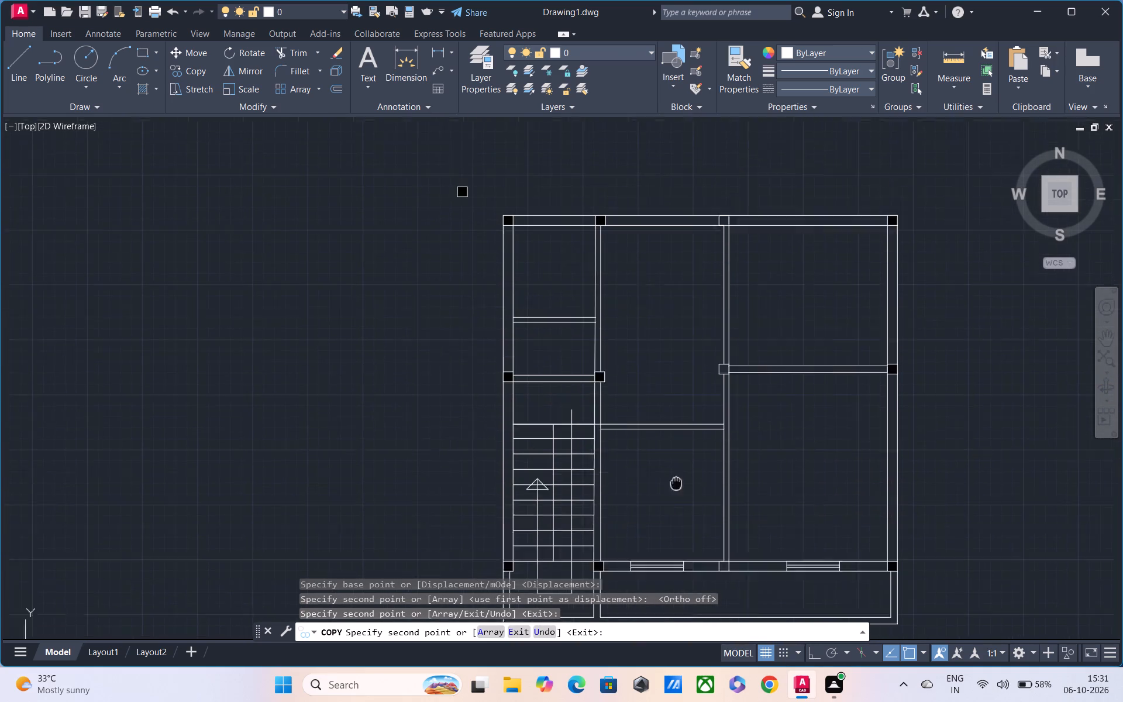
middle_drag(691, 514, 701, 525)
middle_drag(654, 395, 667, 488)
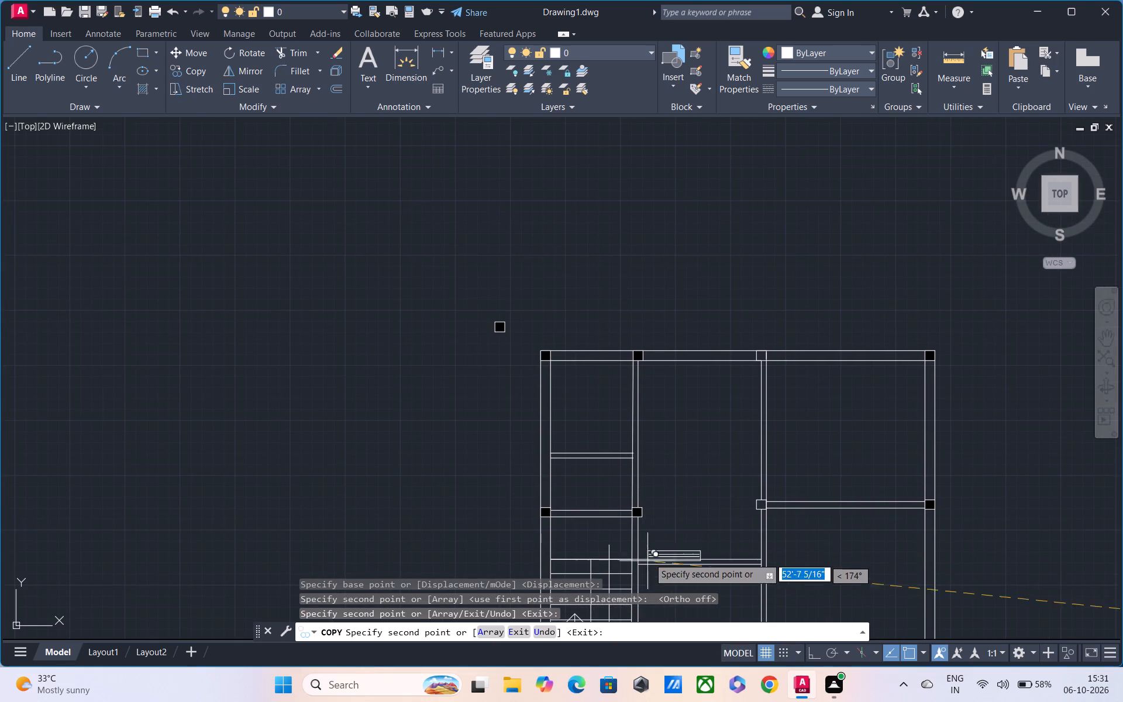
middle_drag(649, 550, 628, 329)
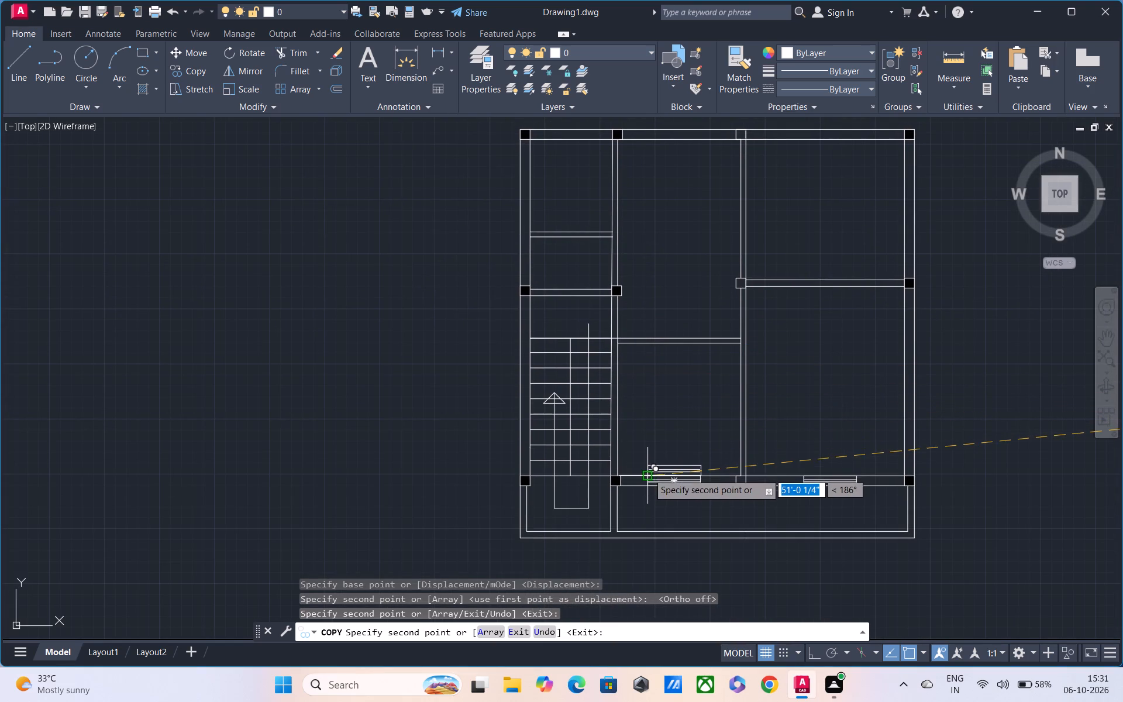
middle_drag(662, 320, 653, 415)
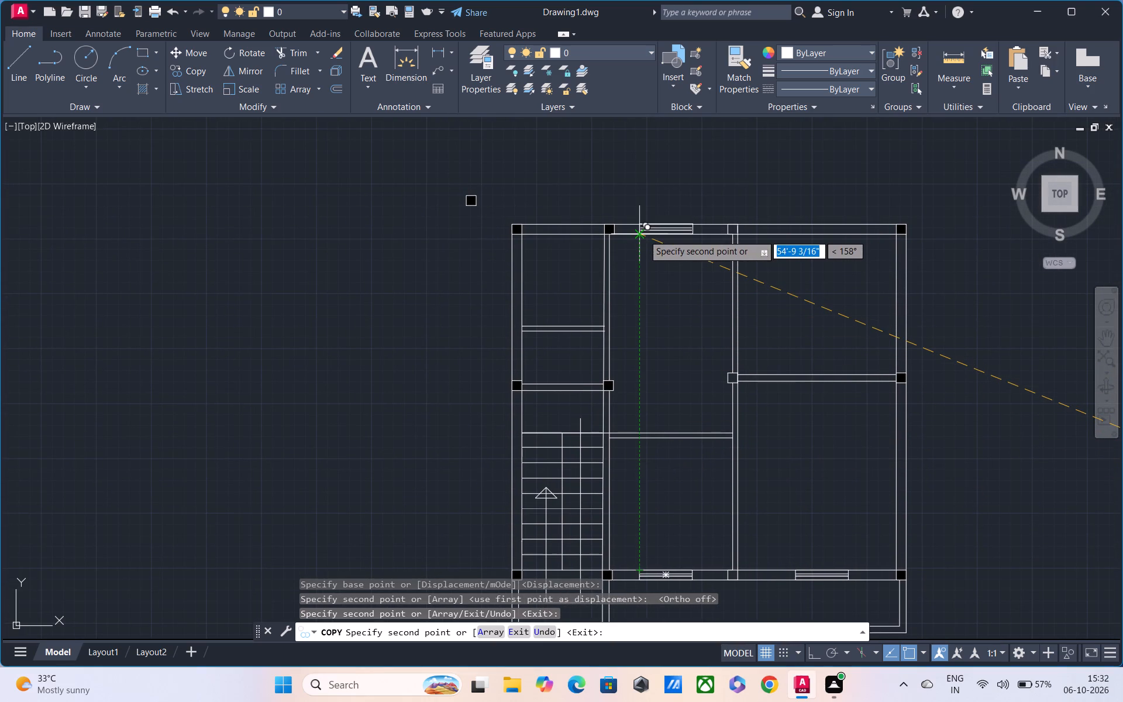
click(643, 235)
Place a last copy of the window symbol in the upper-right room's top wall, aligned with the window below, and end copying.
middle_drag(687, 292, 560, 304)
middle_drag(657, 297, 460, 291)
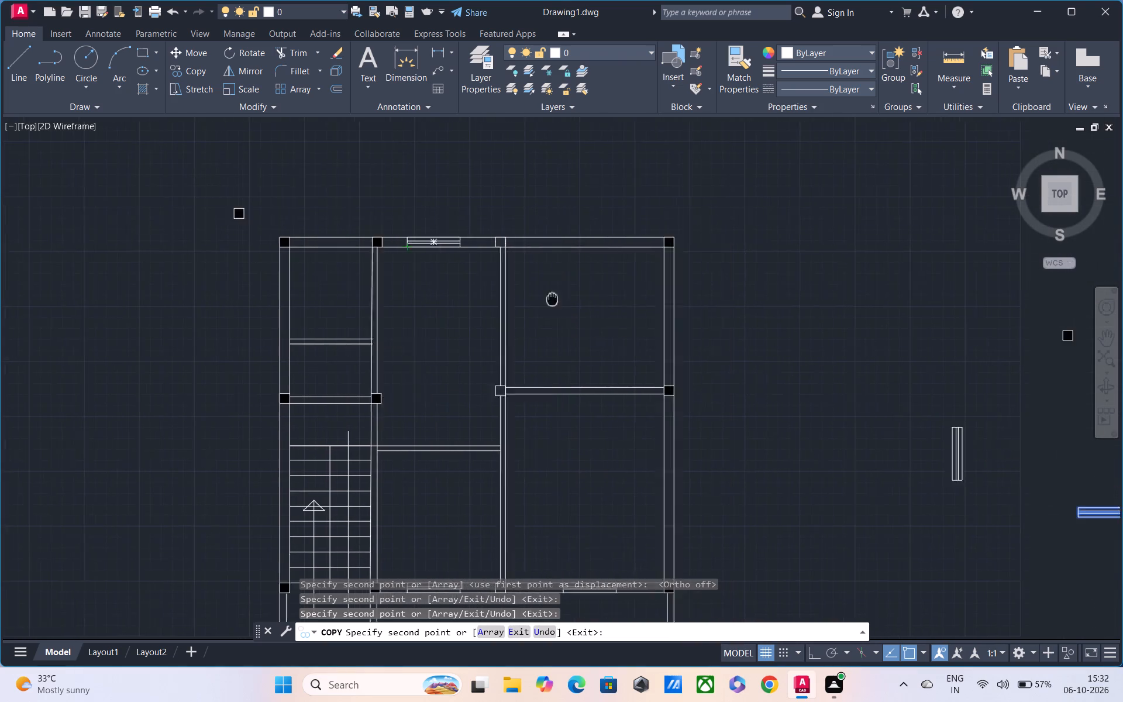
middle_drag(460, 291, 449, 288)
middle_drag(566, 494, 583, 413)
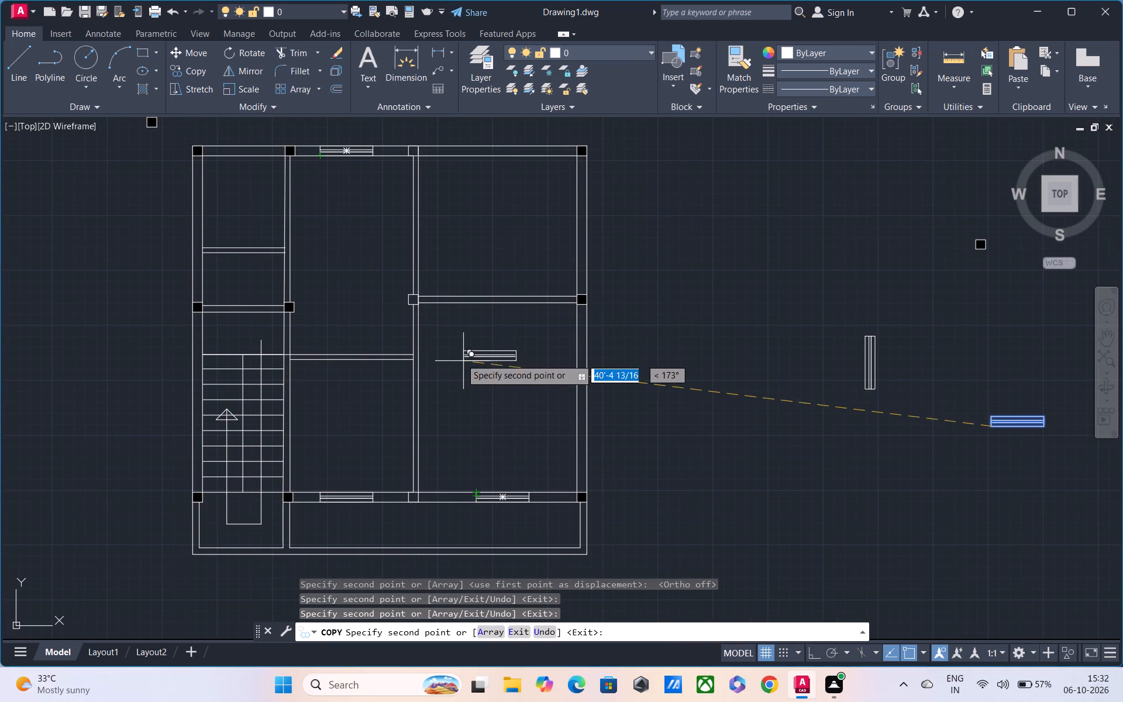
middle_drag(463, 362, 445, 503)
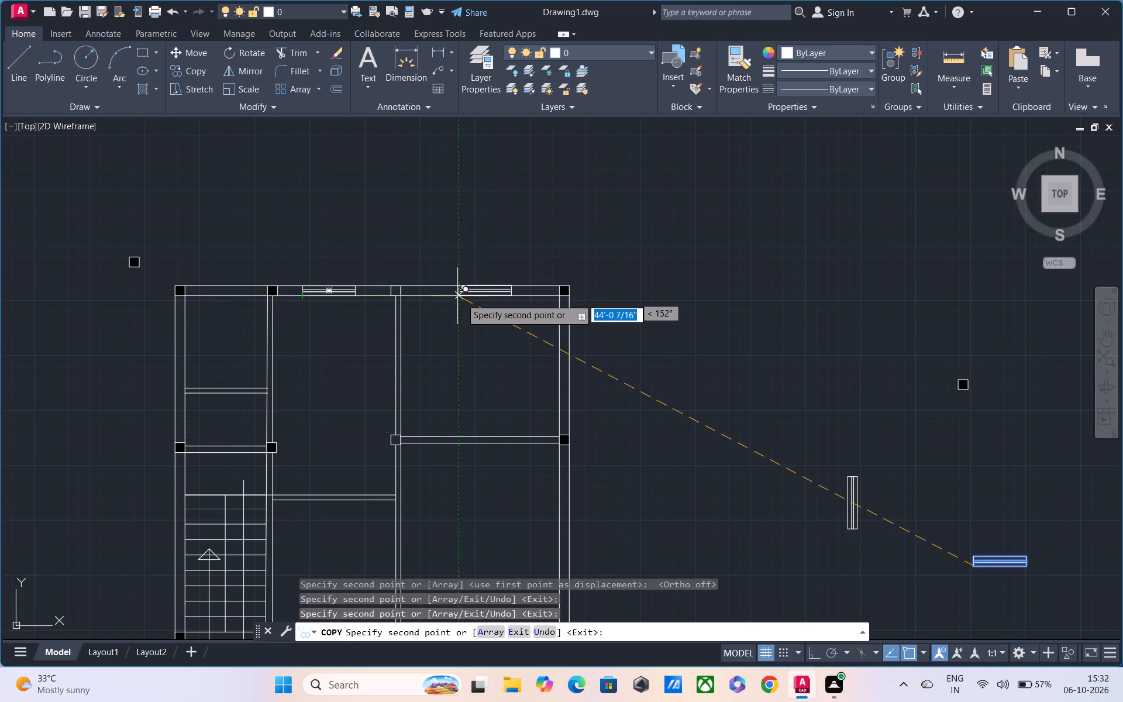
middle_drag(459, 297, 467, 279)
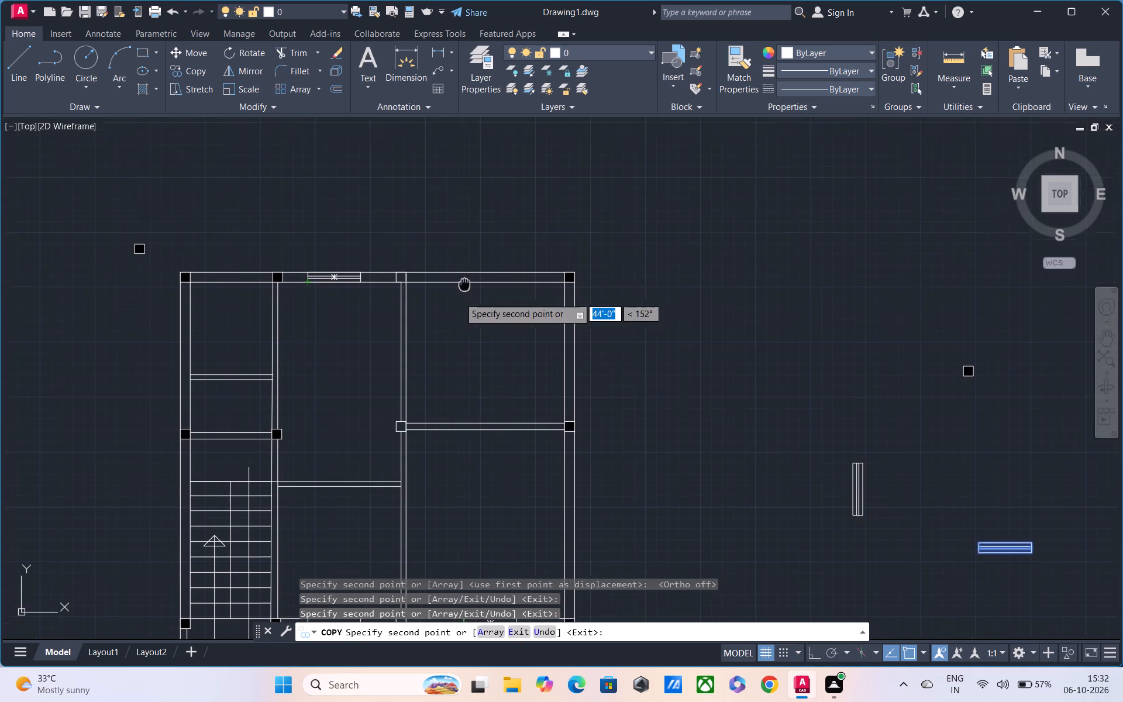
middle_drag(467, 279, 469, 274)
scroll(469, 273, up, 3)
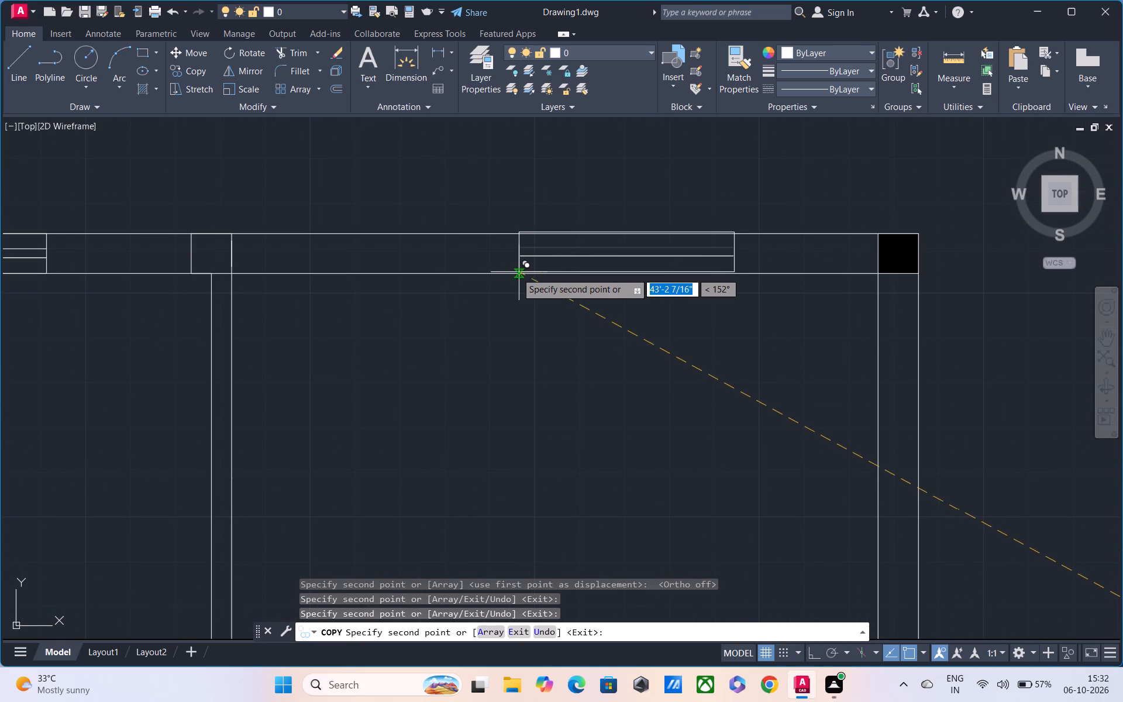
scroll(446, 270, down, 3)
middle_drag(457, 307, 422, 163)
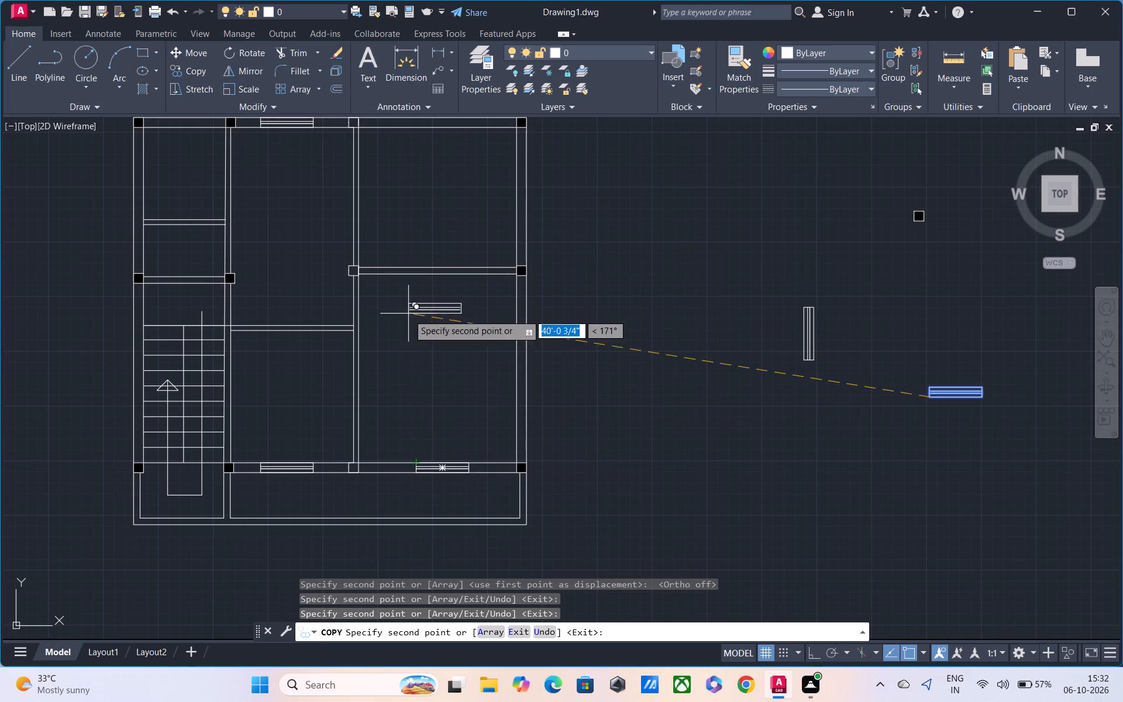
middle_drag(408, 320, 412, 518)
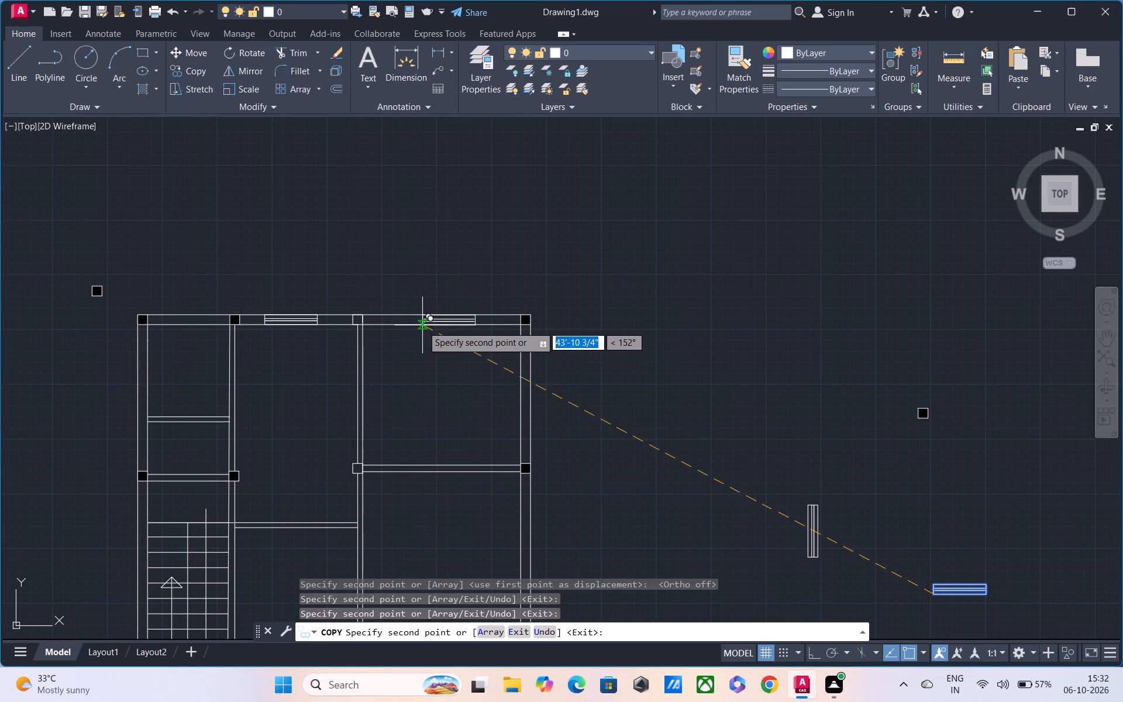
middle_drag(422, 326, 429, 290)
scroll(429, 289, down, 1)
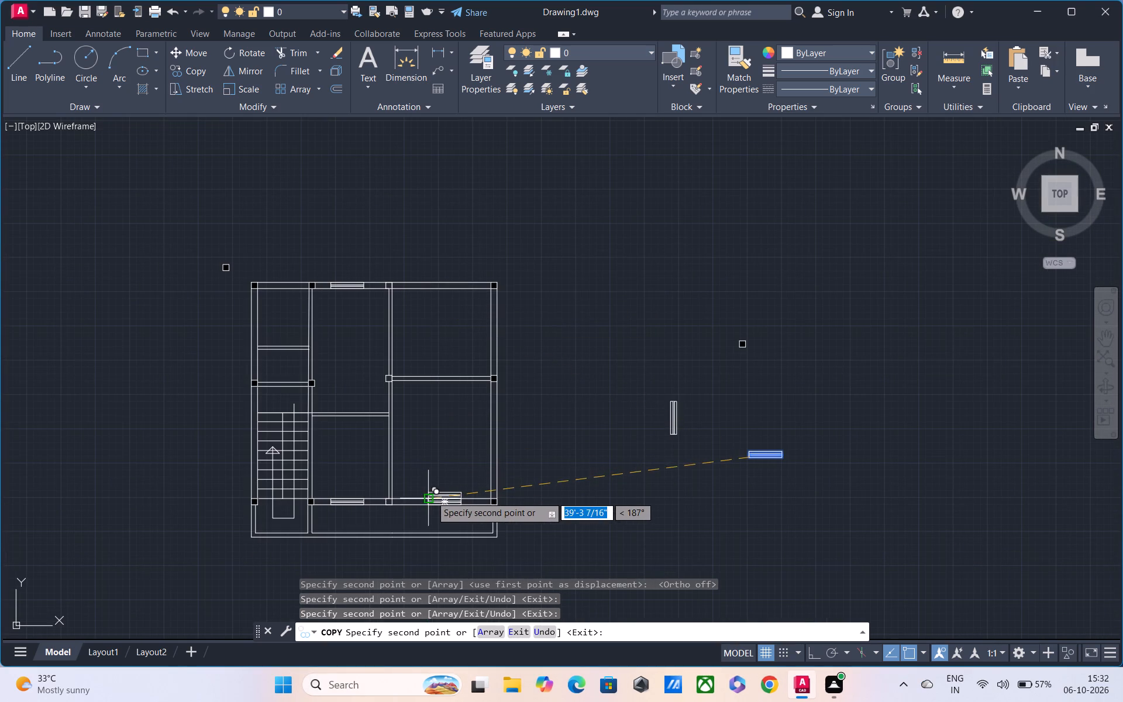
click(432, 291)
middle_drag(423, 397, 415, 385)
scroll(418, 346, down, 2)
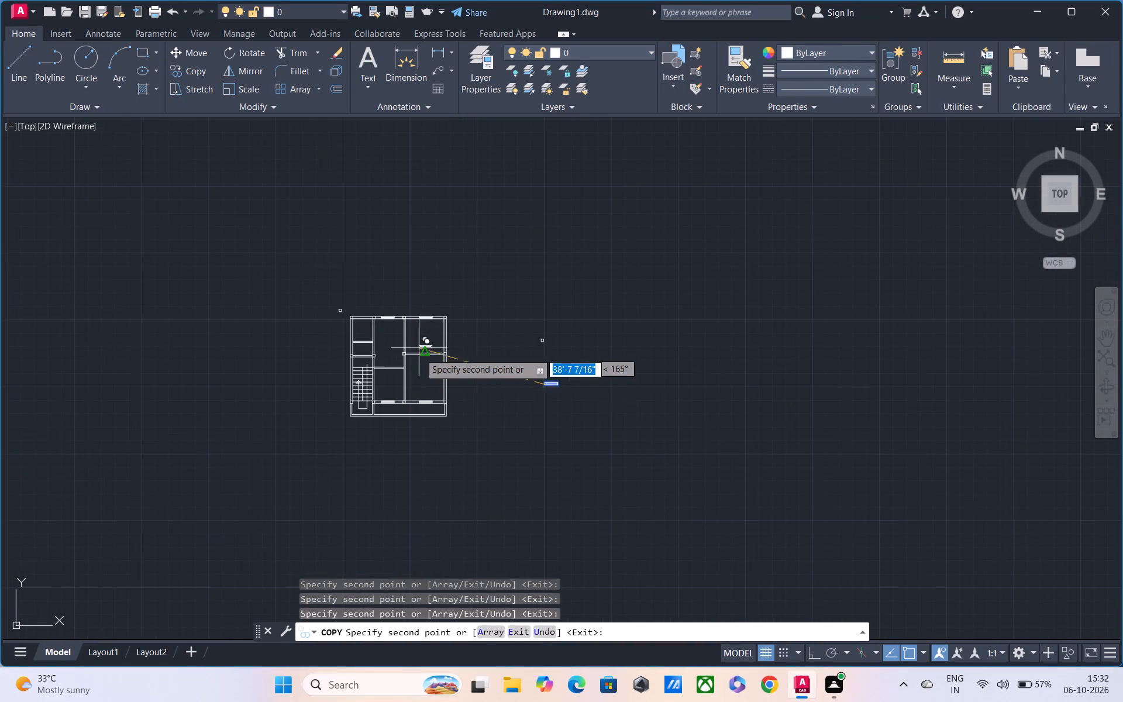
middle_drag(427, 398, 391, 424)
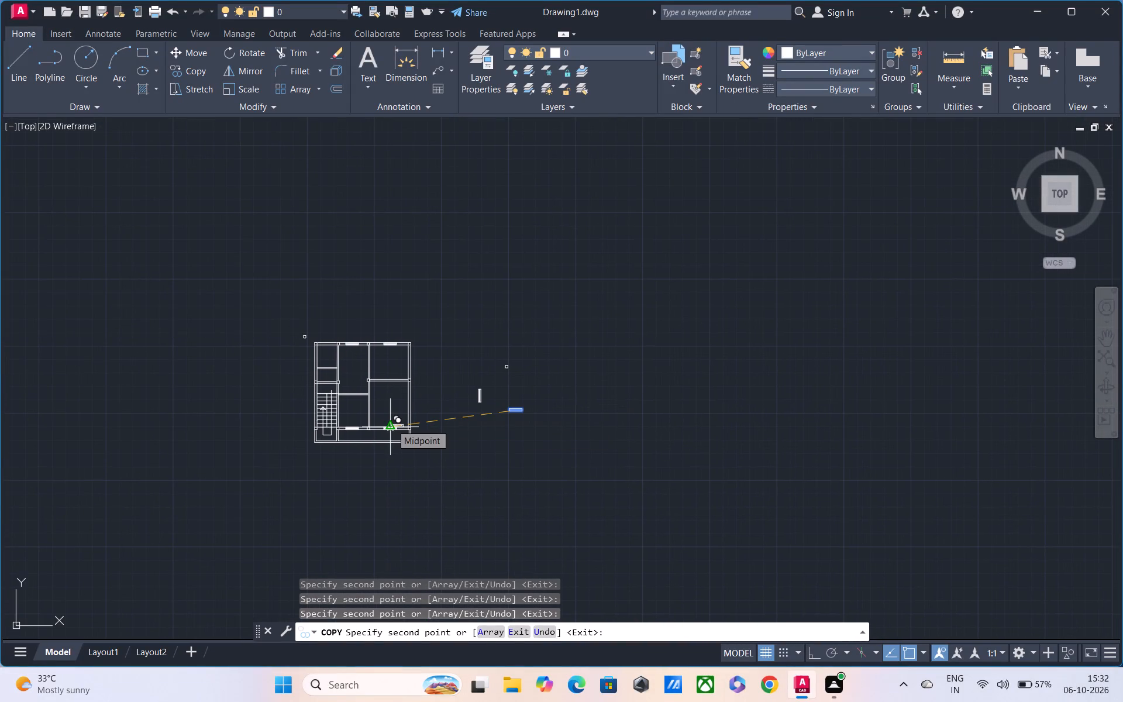
middle_drag(390, 427, 445, 452)
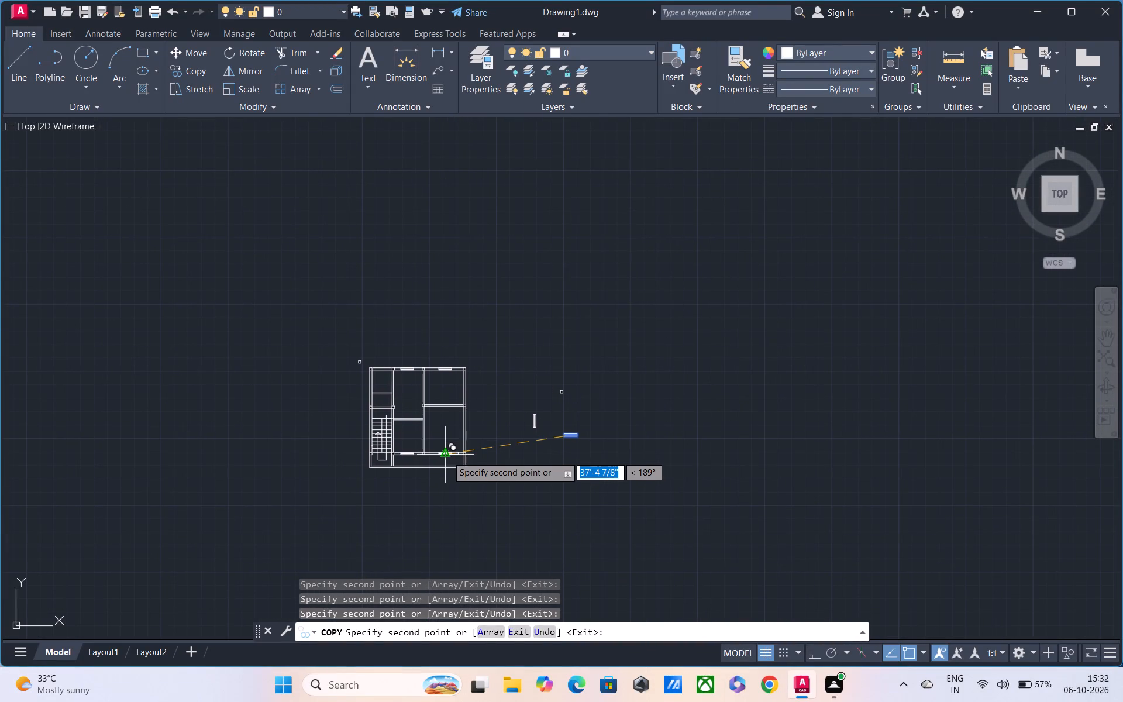
middle_drag(447, 456, 500, 463)
key(Escape)
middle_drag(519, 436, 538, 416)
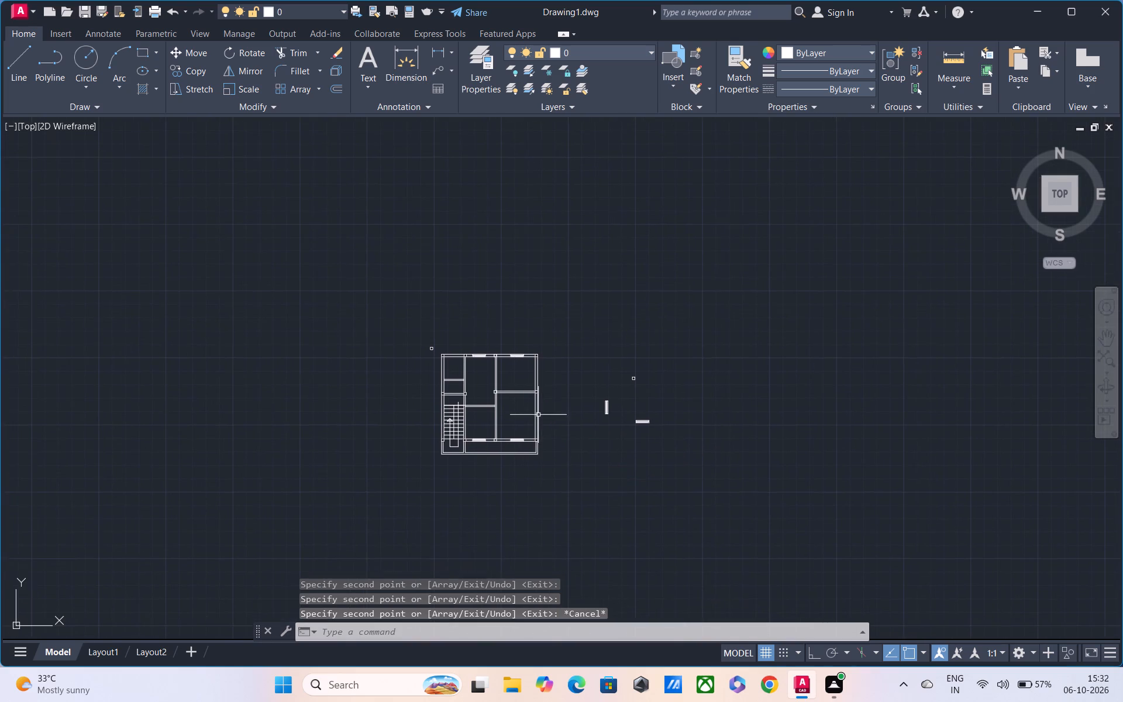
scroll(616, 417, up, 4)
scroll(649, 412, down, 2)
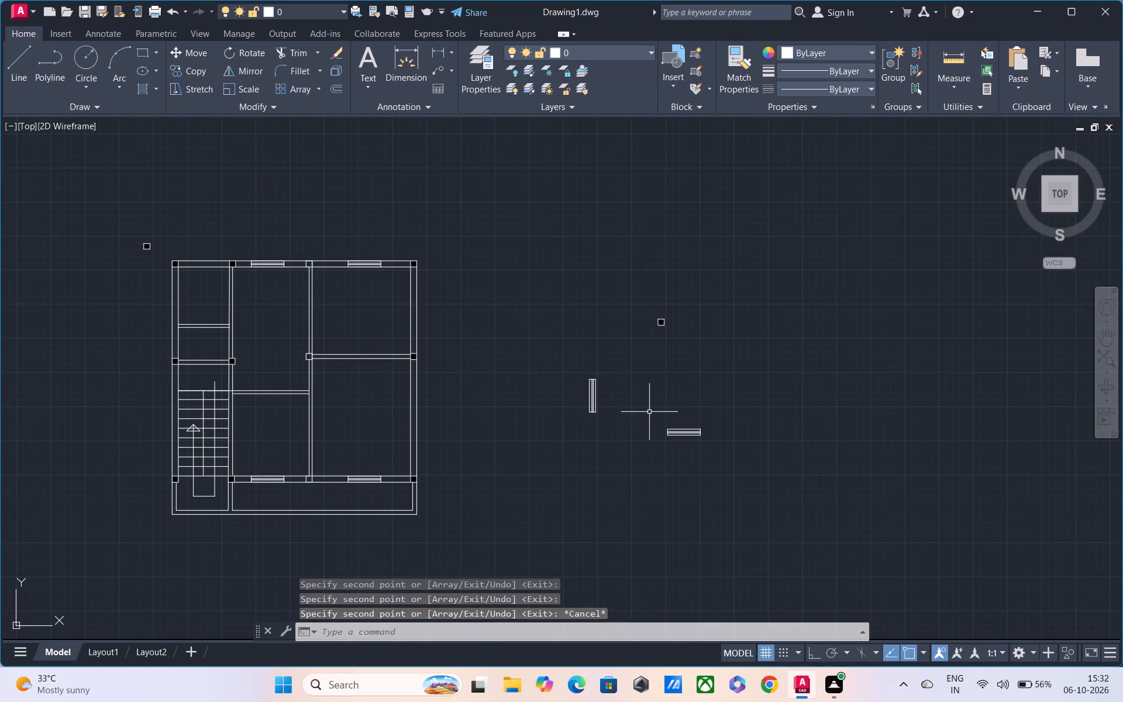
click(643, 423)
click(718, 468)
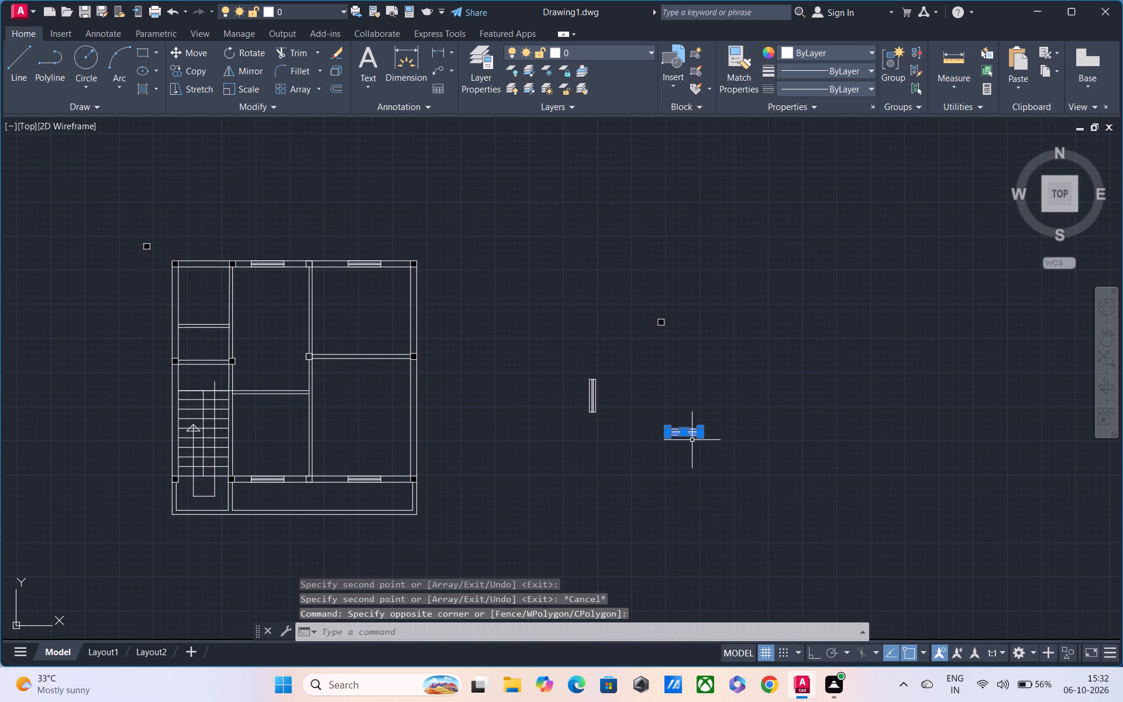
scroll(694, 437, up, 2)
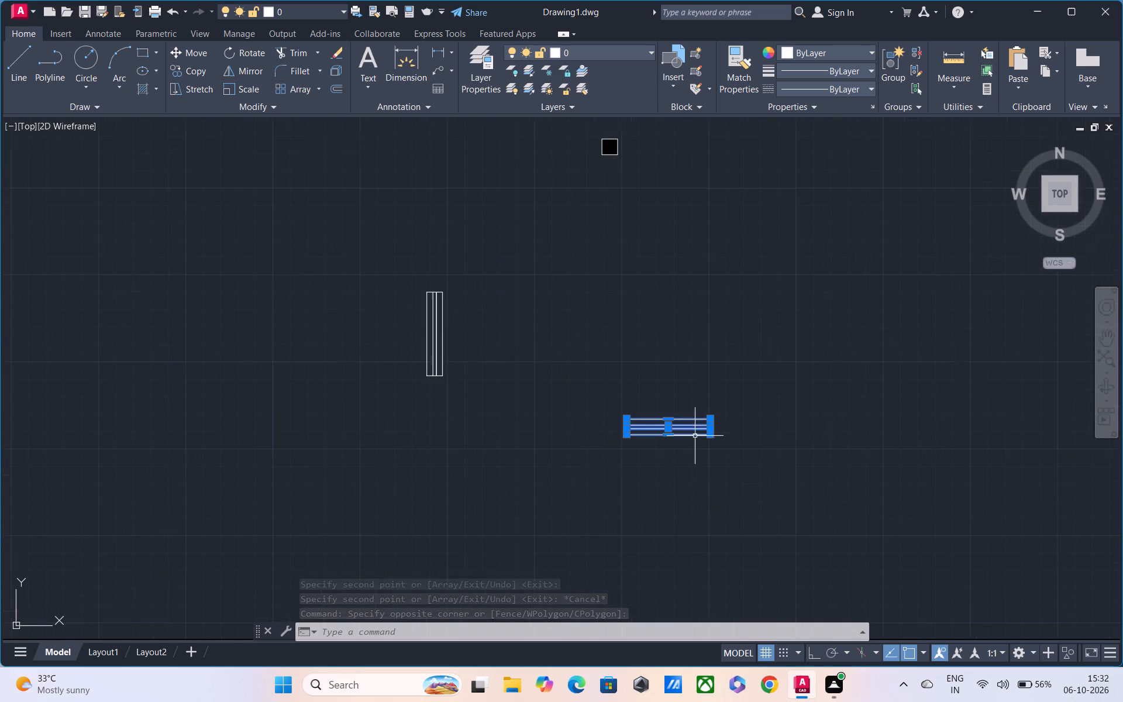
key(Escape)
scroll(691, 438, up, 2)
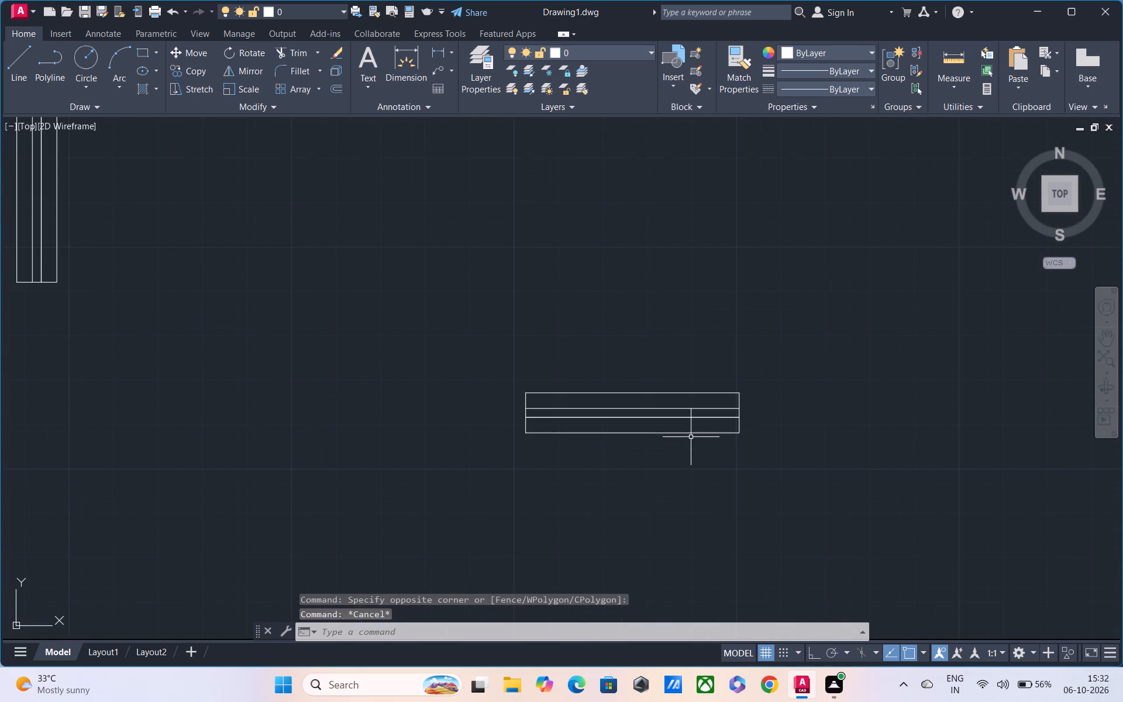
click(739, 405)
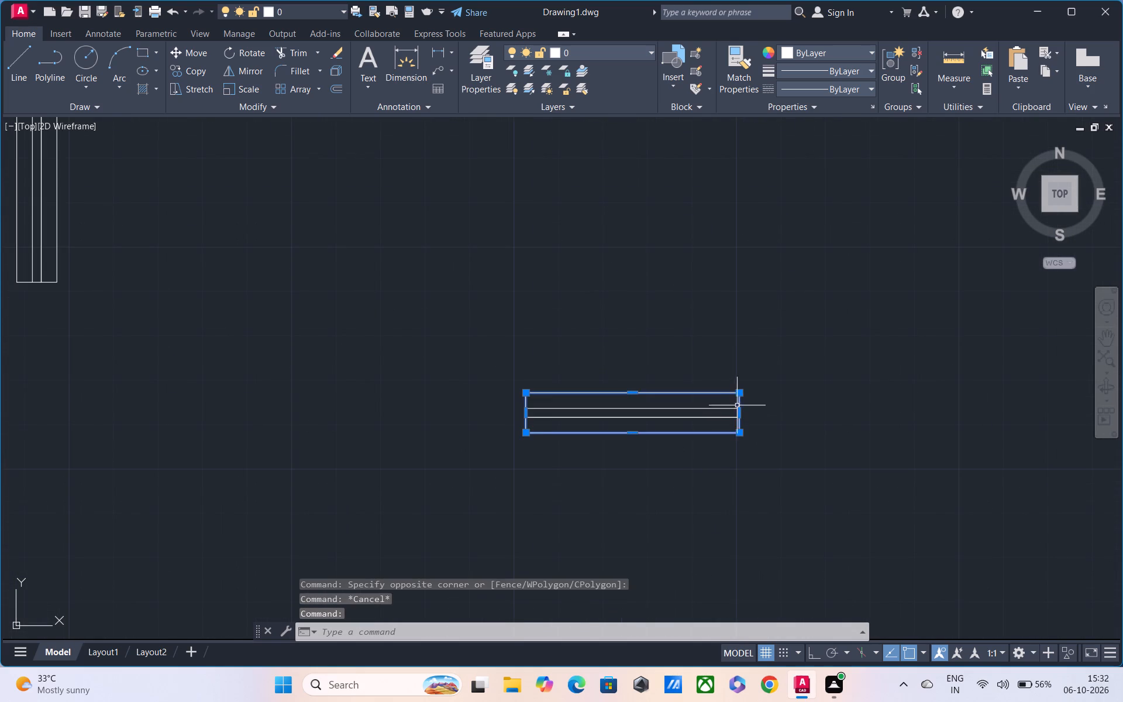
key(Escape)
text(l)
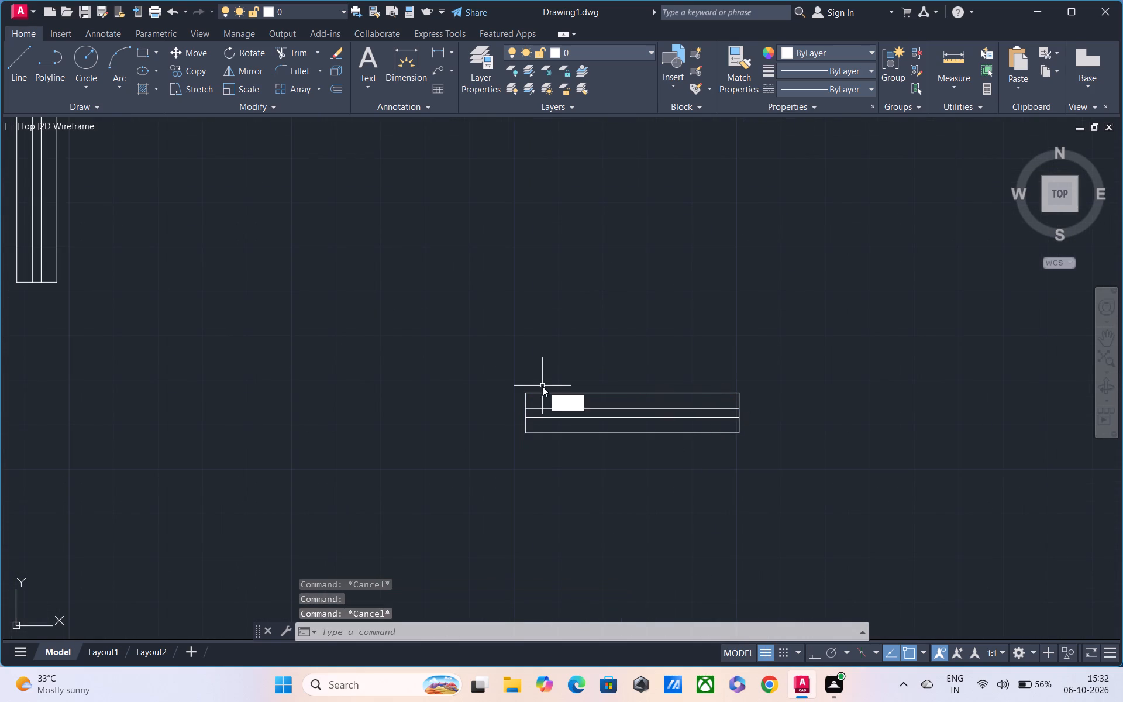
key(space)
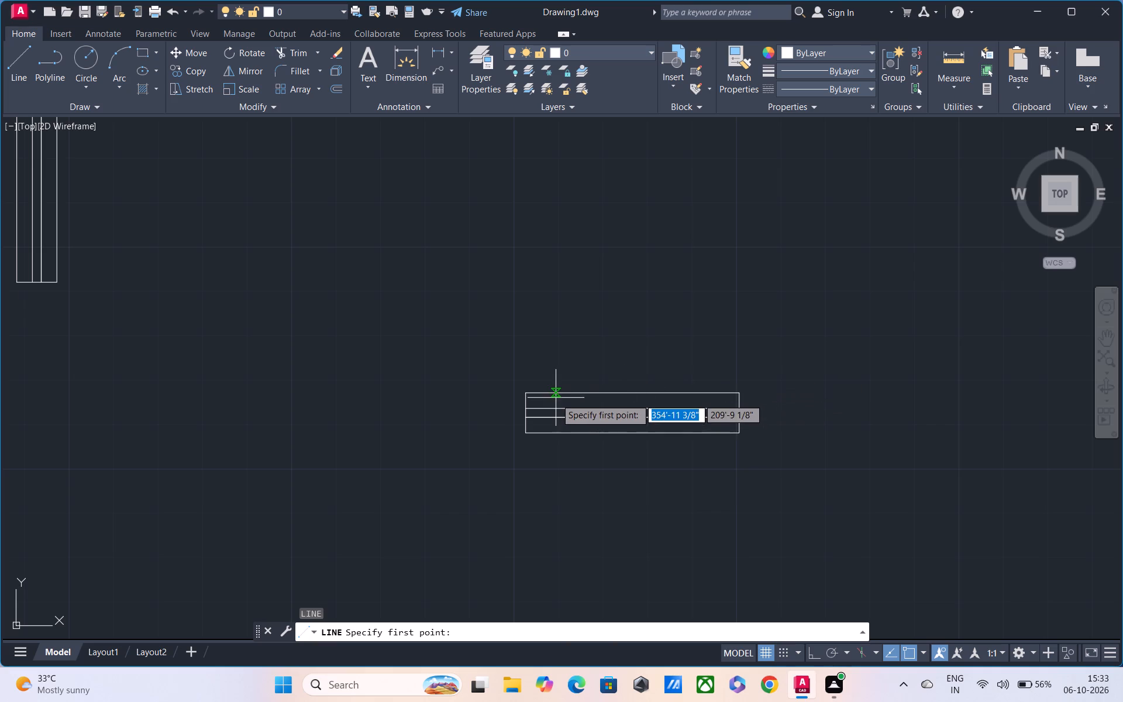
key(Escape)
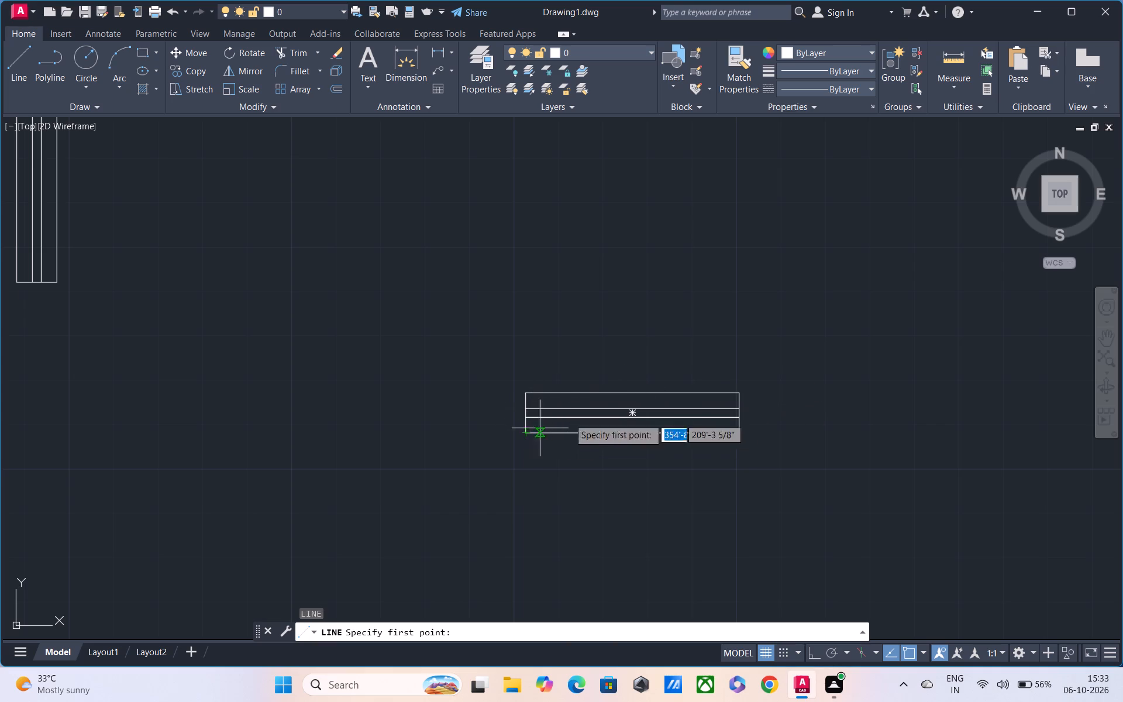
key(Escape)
Explode the standalone horizontal window symbol beside the plan into separate lines.
click(490, 324)
click(862, 473)
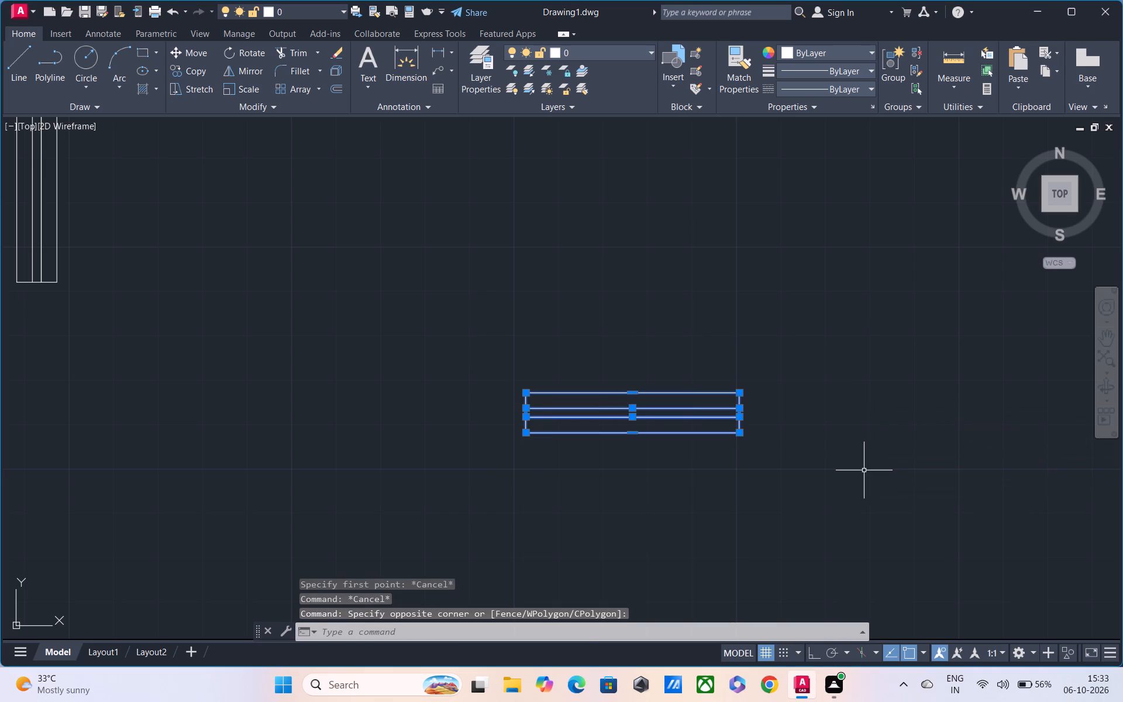
text(ec)
key(space)
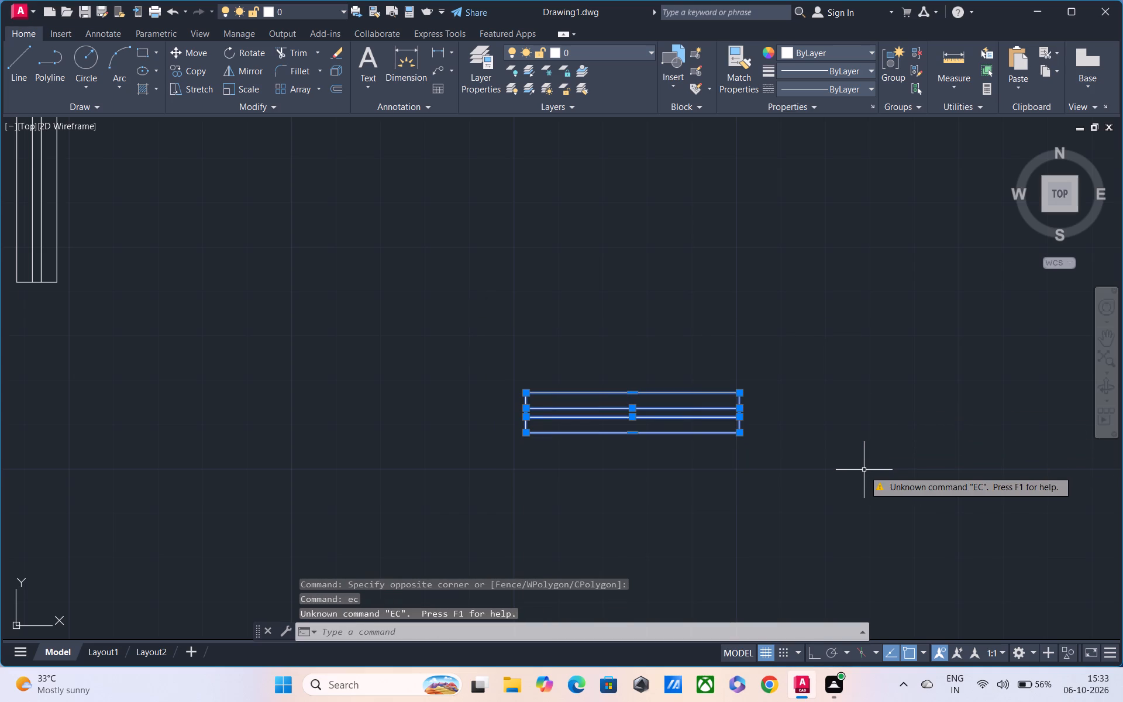
key(x)
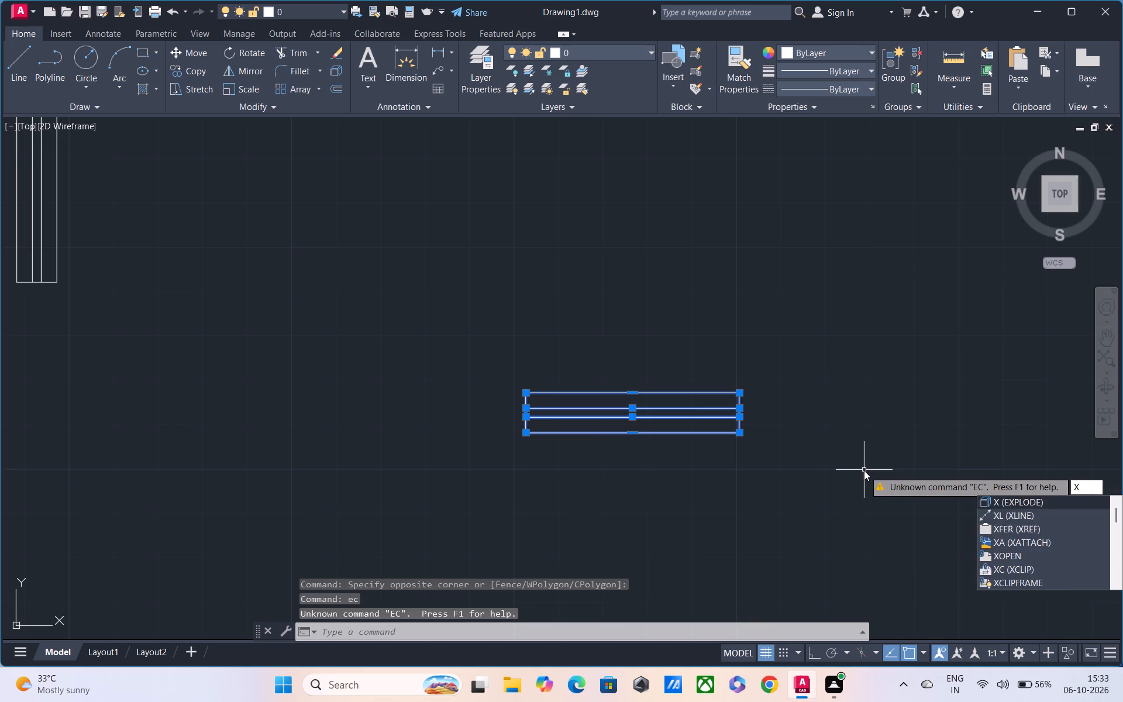
key(BackSpace)
key(BackSpace)
key(x)
key(Return)
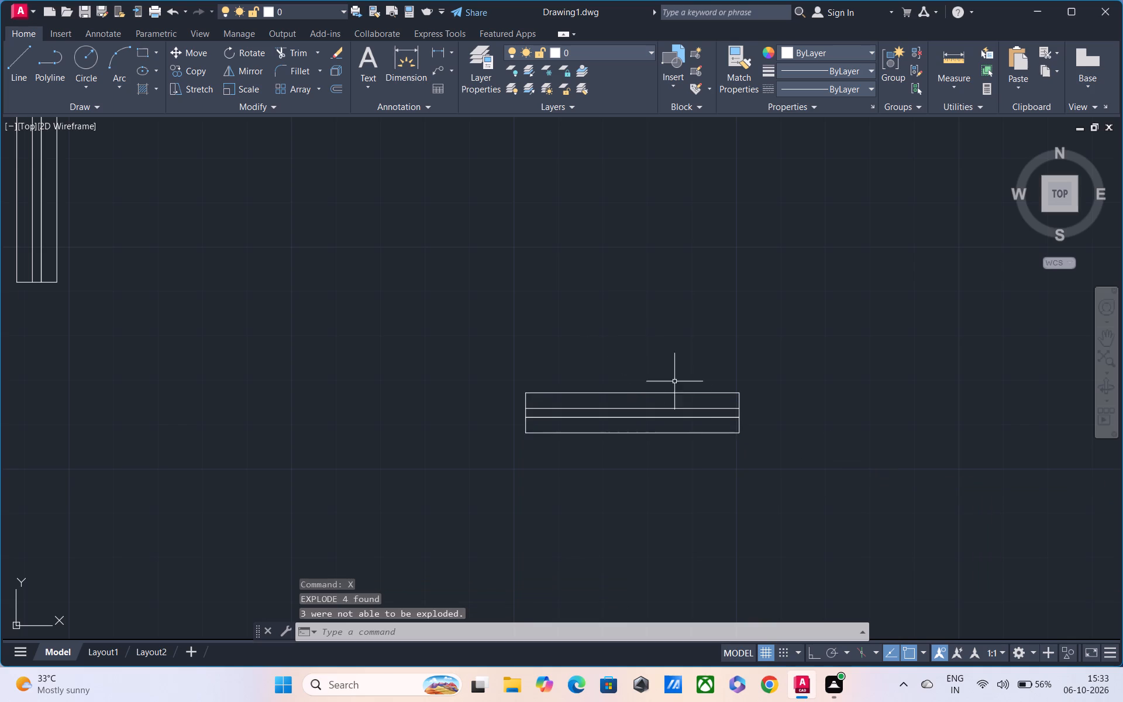
Offset the exploded window symbol's right end line 2' inward.
key(p)
key(BackSpace)
key(p)
key(BackSpace)
key(p)
key(BackSpace)
text(o)
key(space)
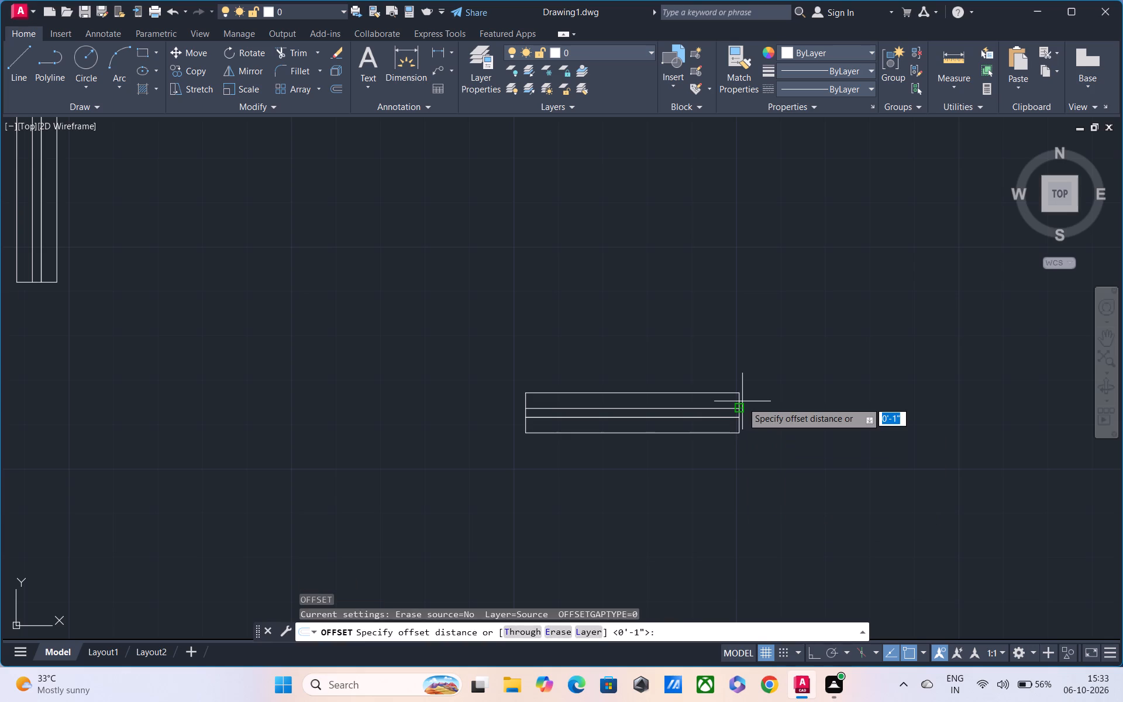
text(2")
key(BackSpace)
key(apostrophe)
key(Return)
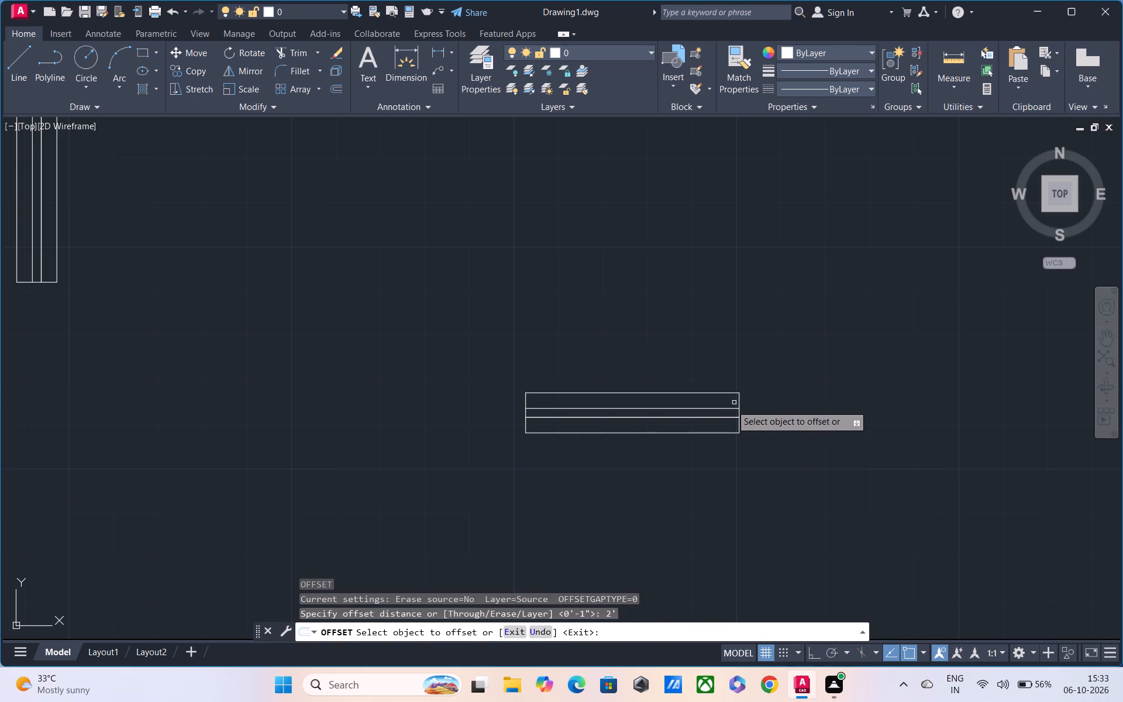
click(737, 400)
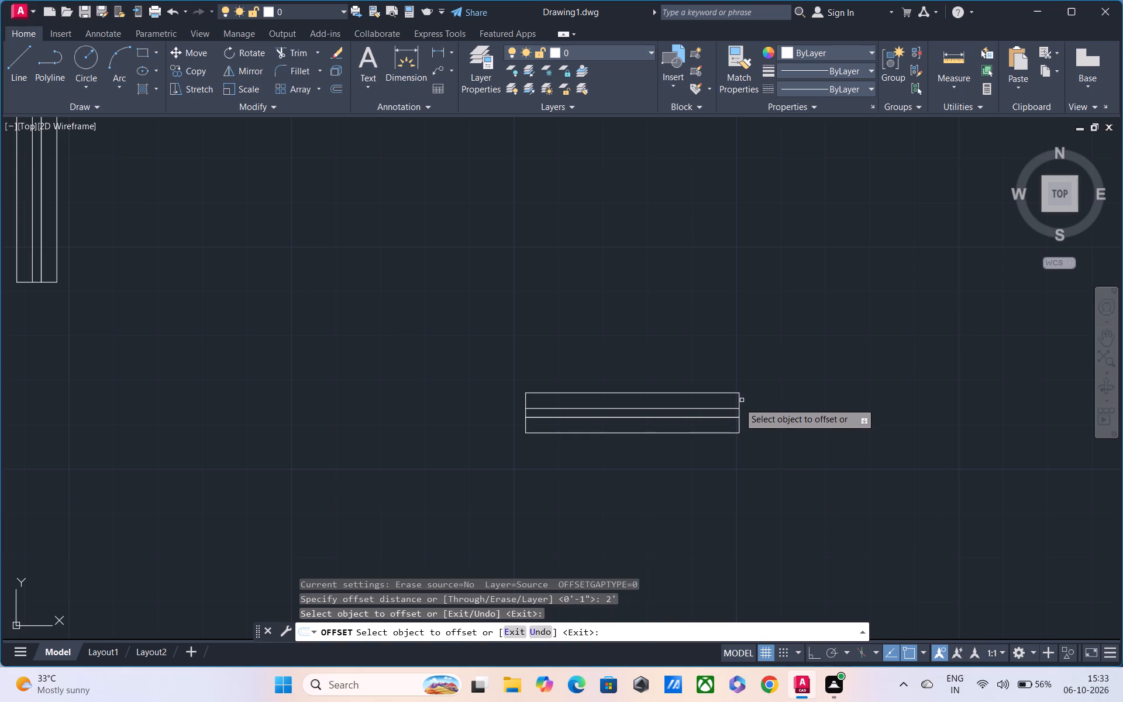
click(738, 402)
click(686, 407)
scroll(604, 402, up, 1)
middle_drag(604, 402, 601, 333)
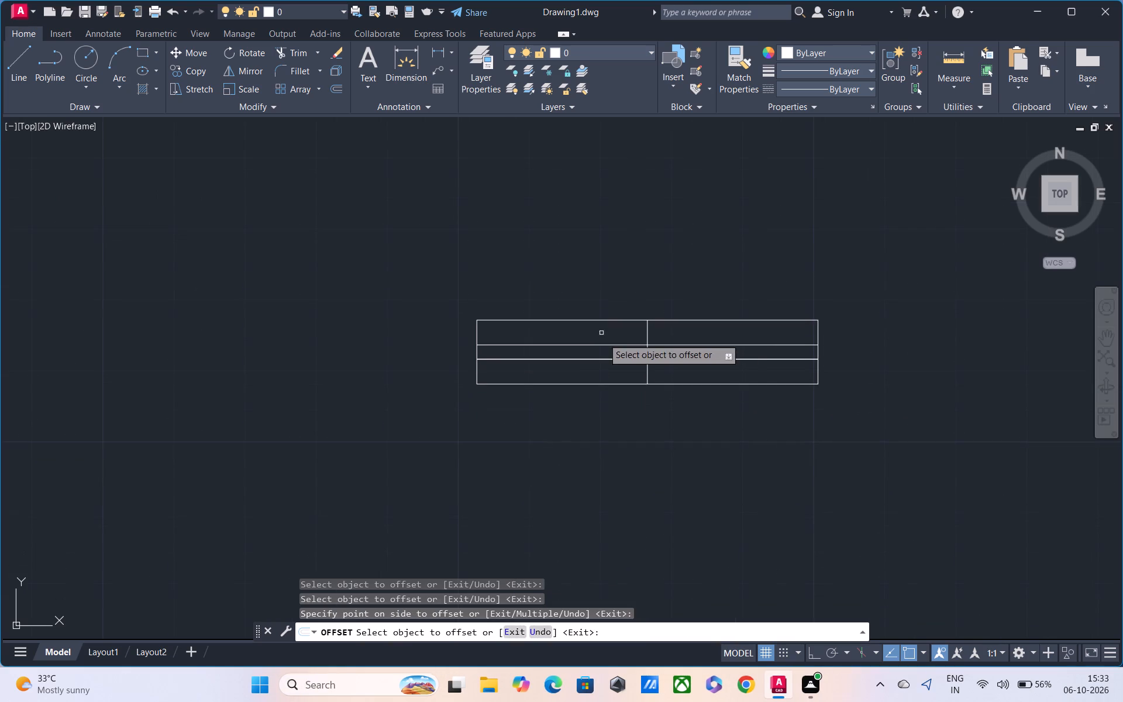
key(Escape)
Trim away the symbol's right half beyond the offset line and remove the leftover end line, leaving a 2' window.
text(tr)
key(space)
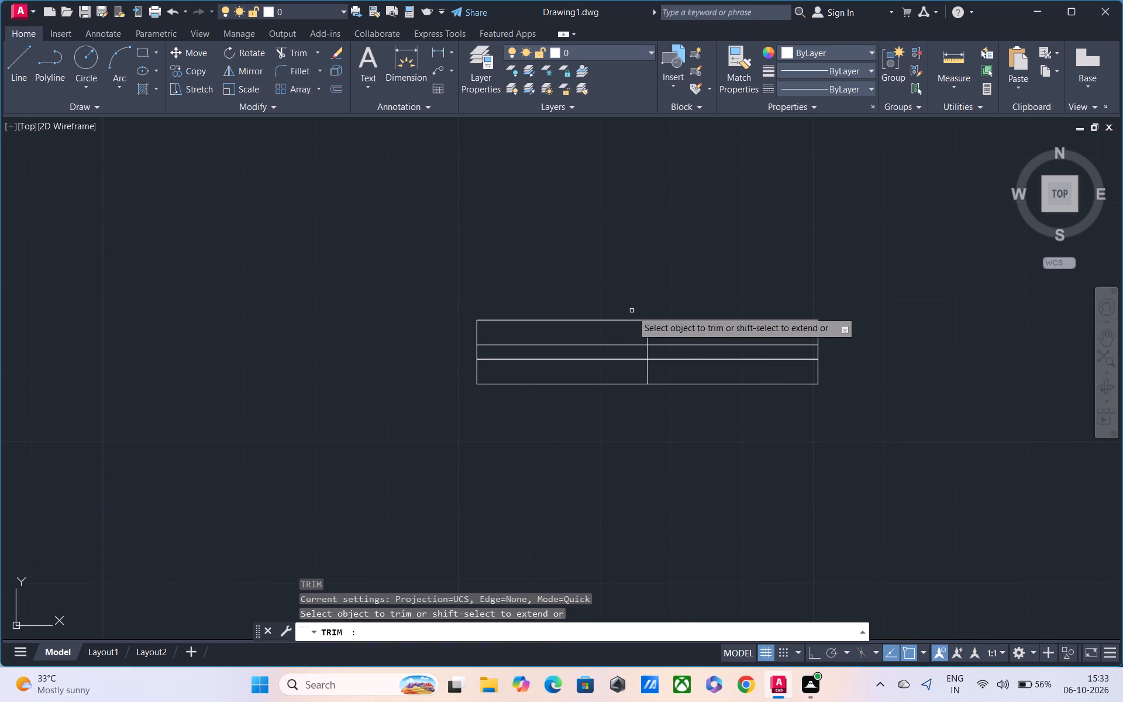
drag(703, 290, 712, 492)
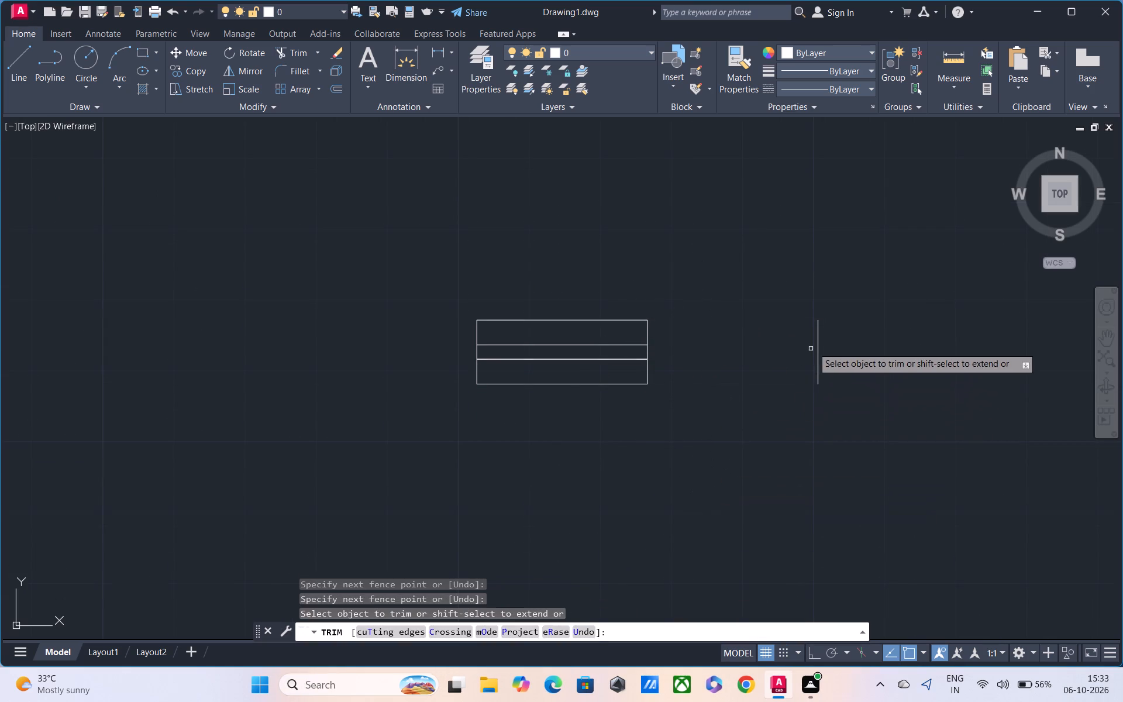
drag(814, 346, 818, 362)
scroll(783, 352, down, 1)
key(Escape)
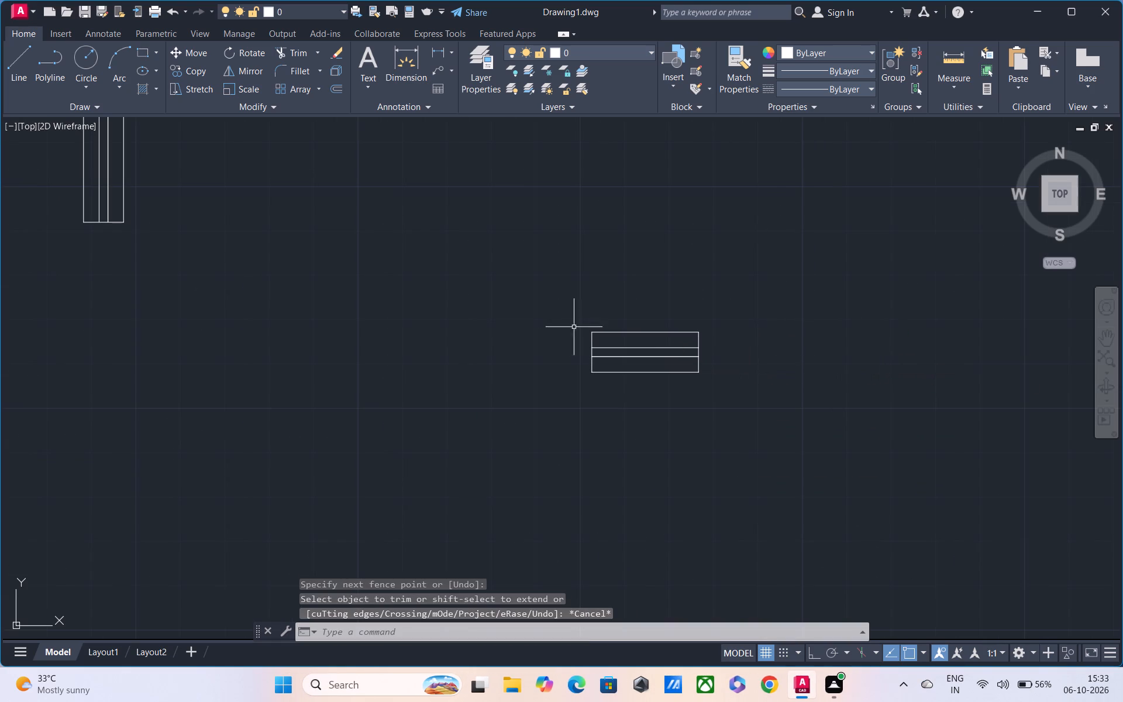
Copy the 2' window symbol by its lower-left corner into the small upper-left room's top wall, against the solid corner square.
drag(507, 287, 564, 284)
click(815, 435)
text(co)
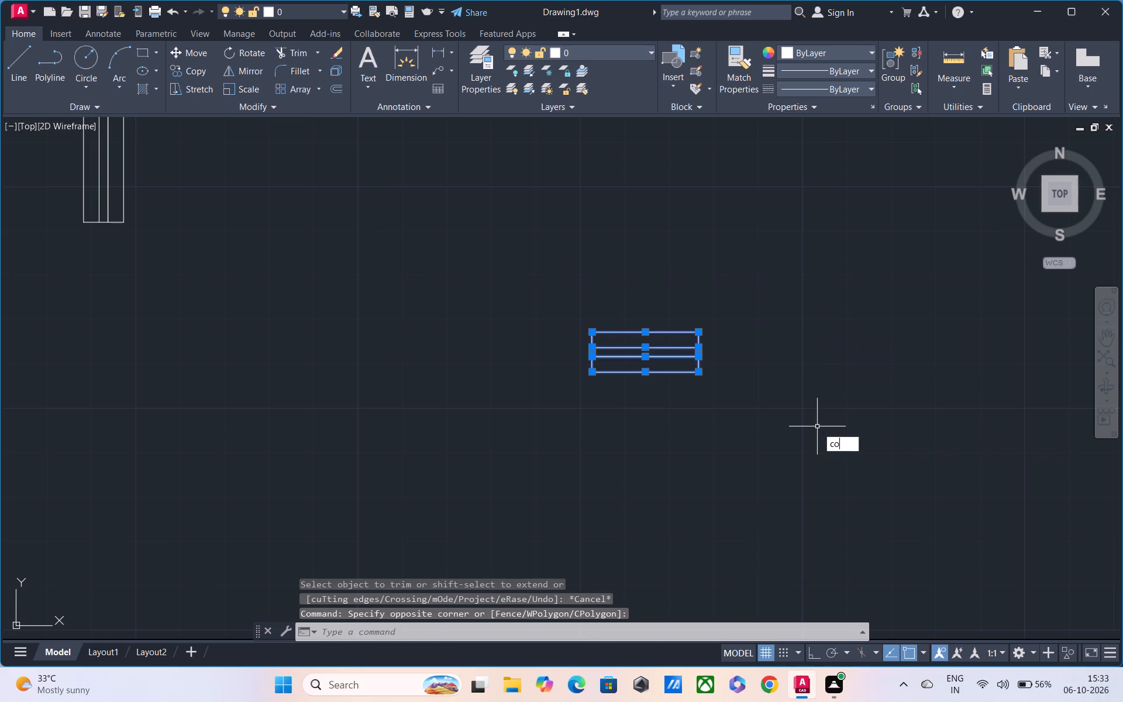
key(space)
click(594, 376)
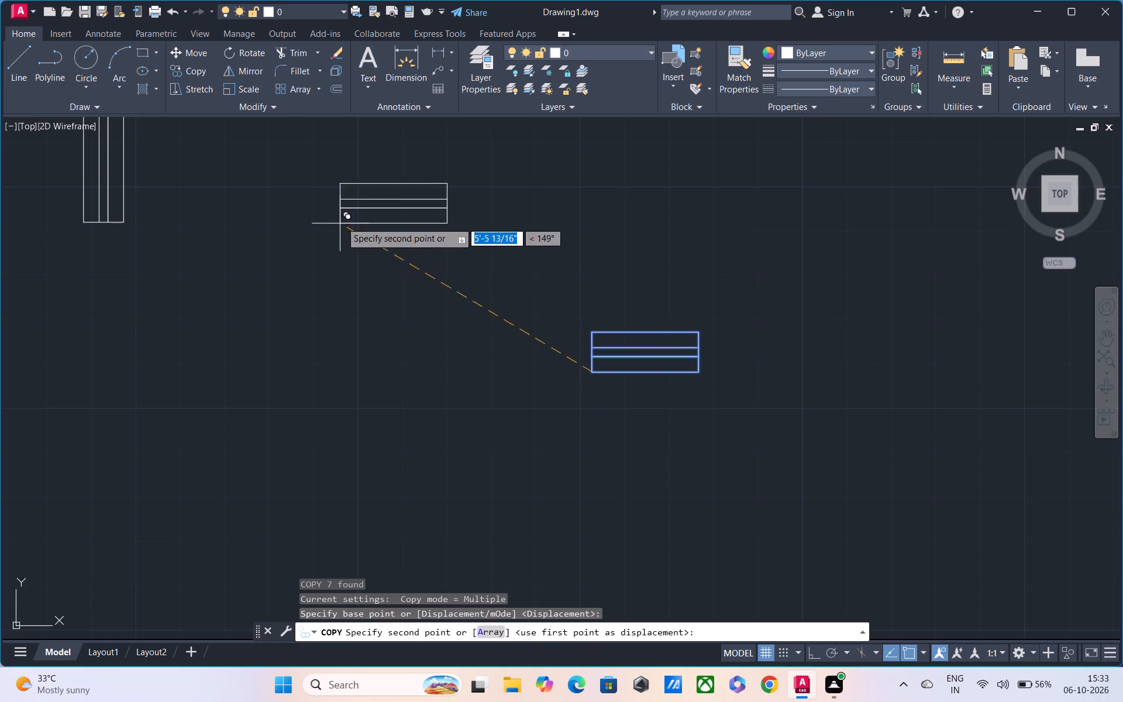
scroll(341, 222, down, 3)
middle_drag(404, 311, 1035, 332)
scroll(202, 176, down, 1)
middle_drag(202, 183, 261, 452)
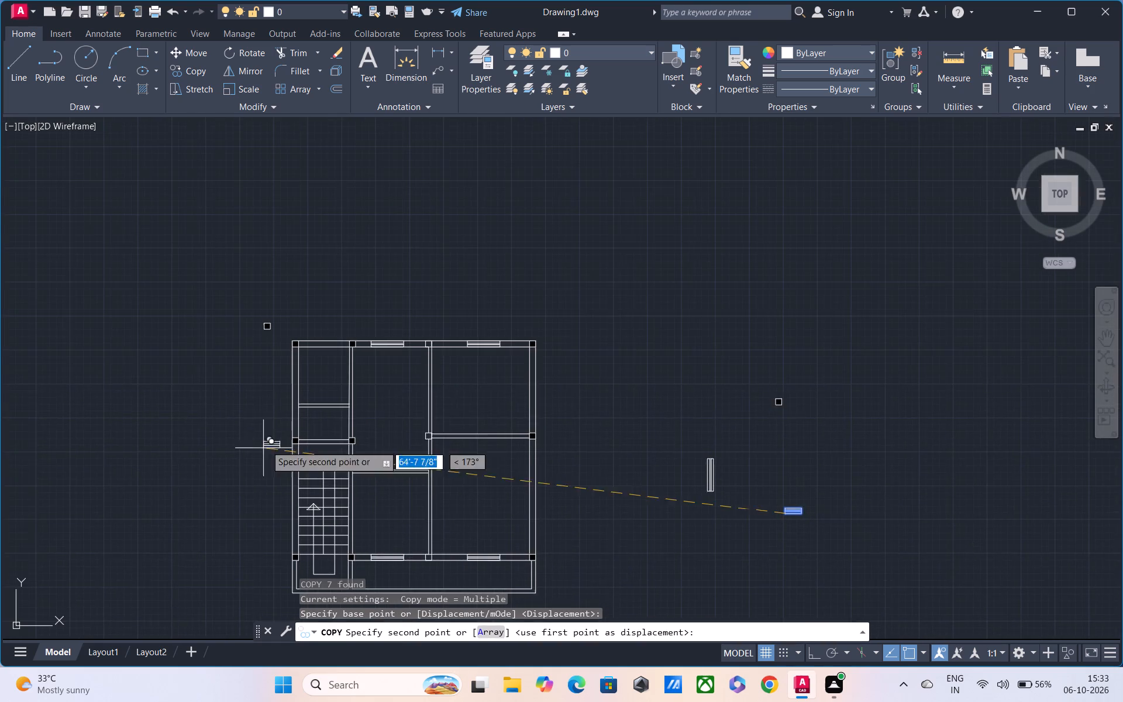
scroll(297, 395, up, 4)
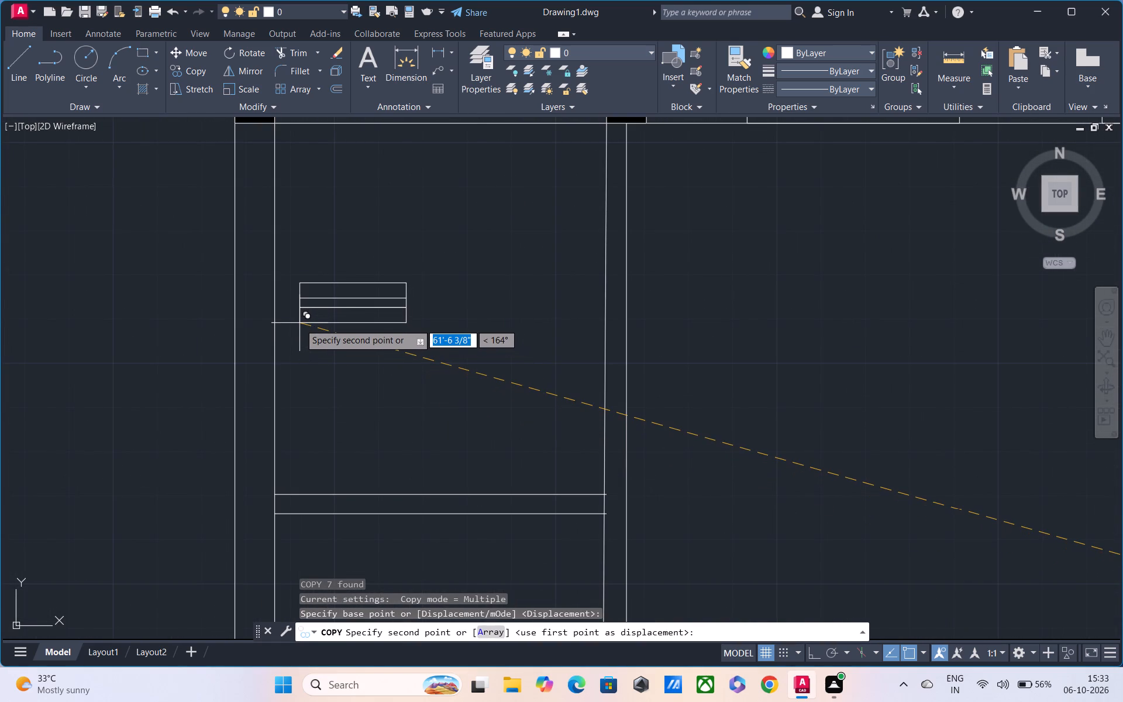
scroll(298, 315, up, 1)
middle_drag(304, 283, 355, 596)
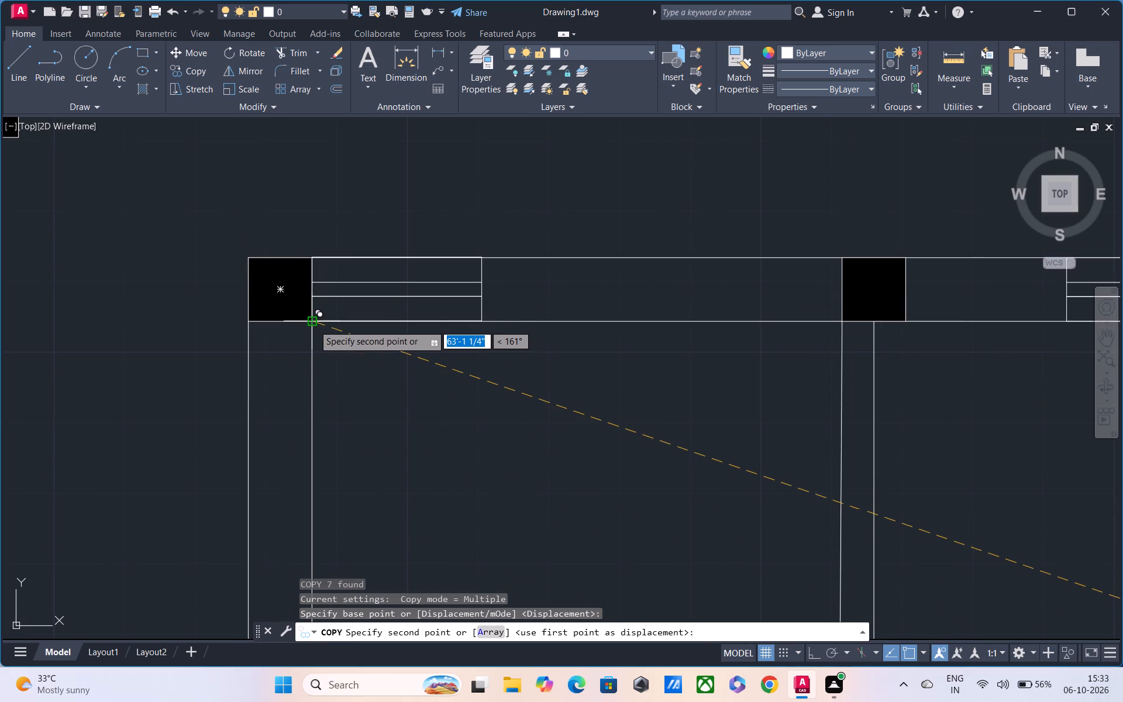
click(314, 325)
scroll(419, 288, down, 2)
middle_drag(420, 319, 356, 300)
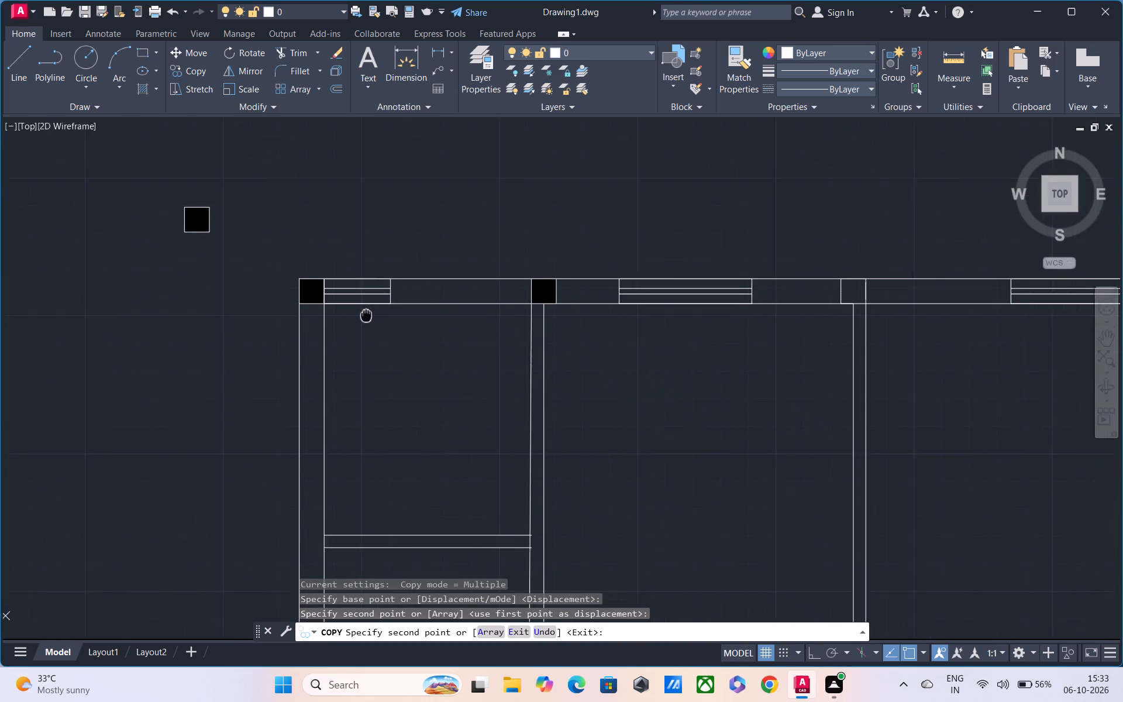
scroll(366, 300, down, 1)
middle_drag(377, 320, 340, 274)
scroll(343, 284, down, 1)
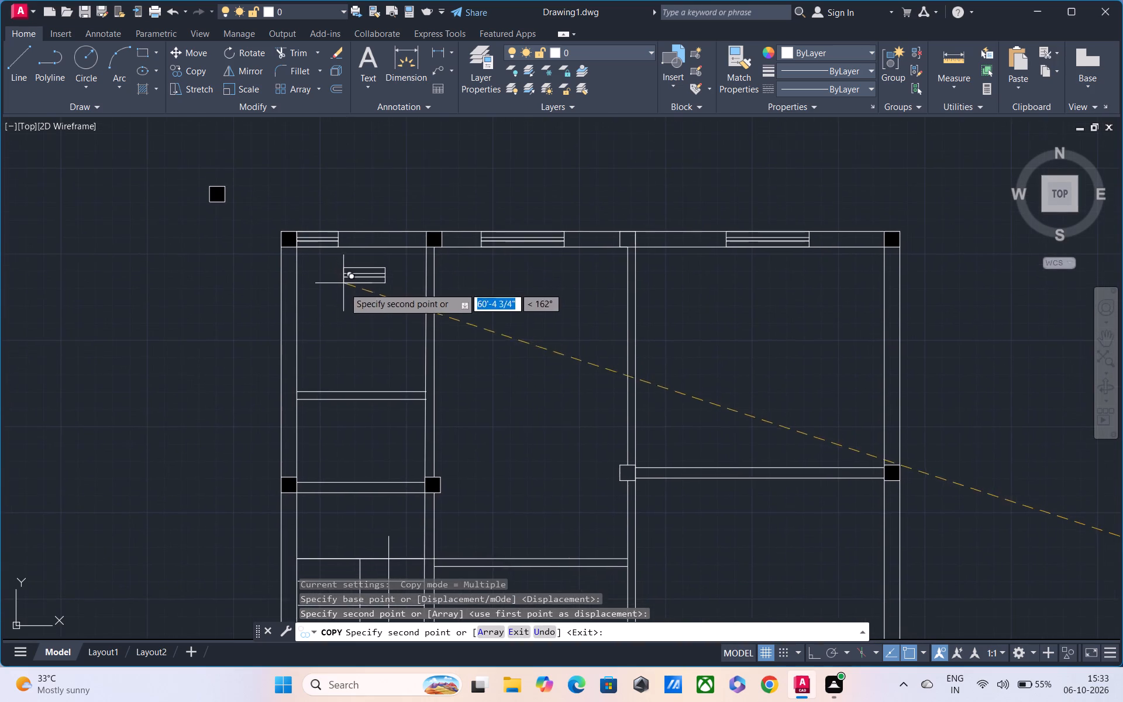
key(Escape)
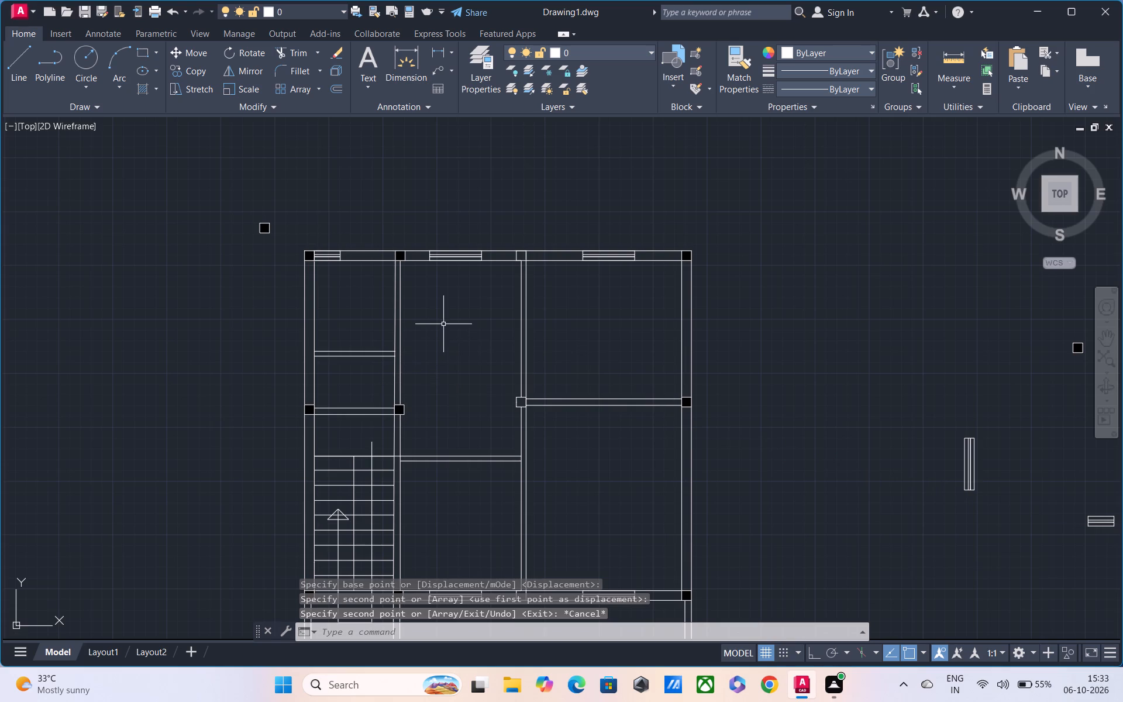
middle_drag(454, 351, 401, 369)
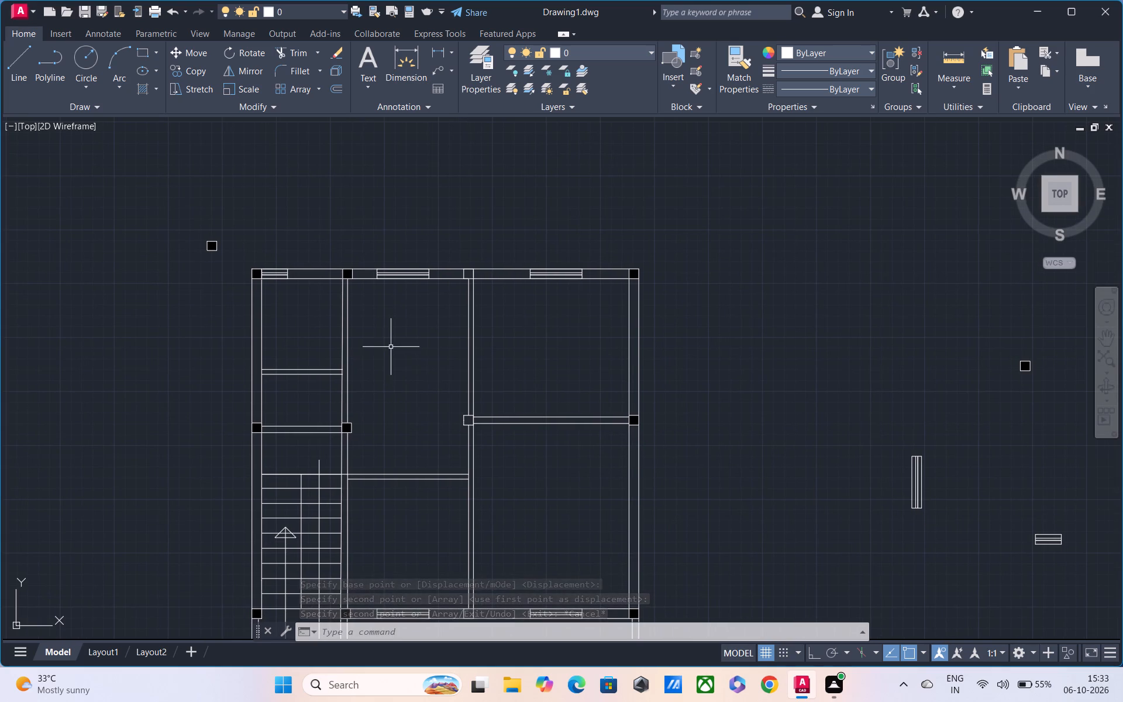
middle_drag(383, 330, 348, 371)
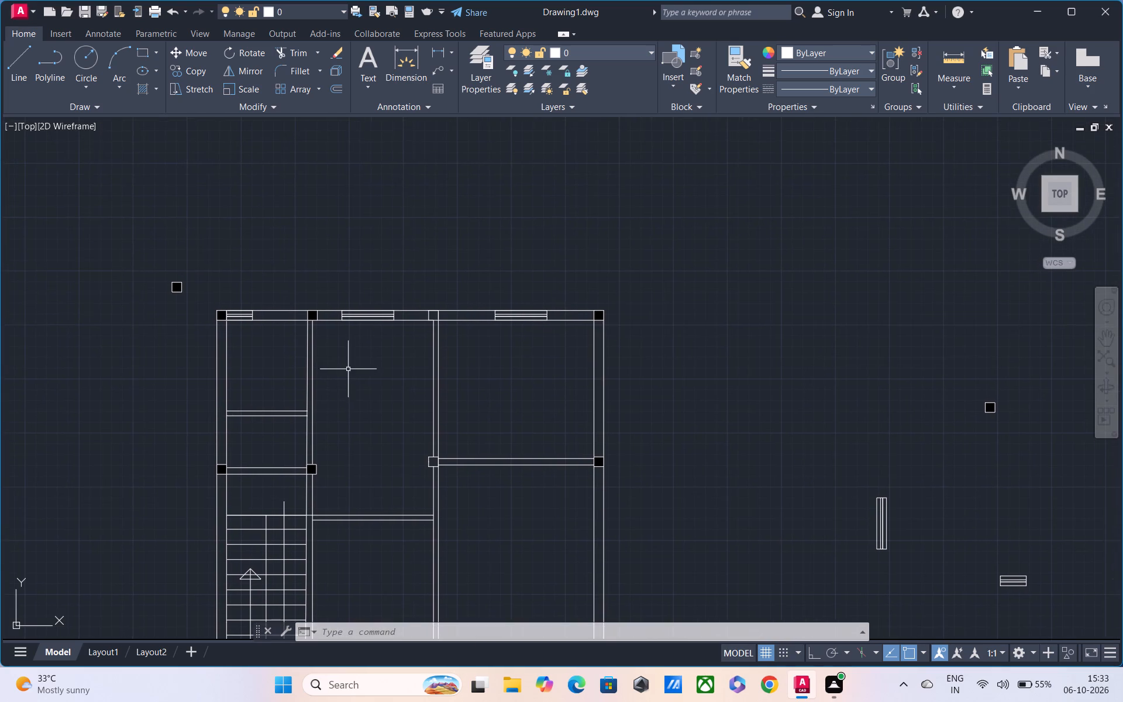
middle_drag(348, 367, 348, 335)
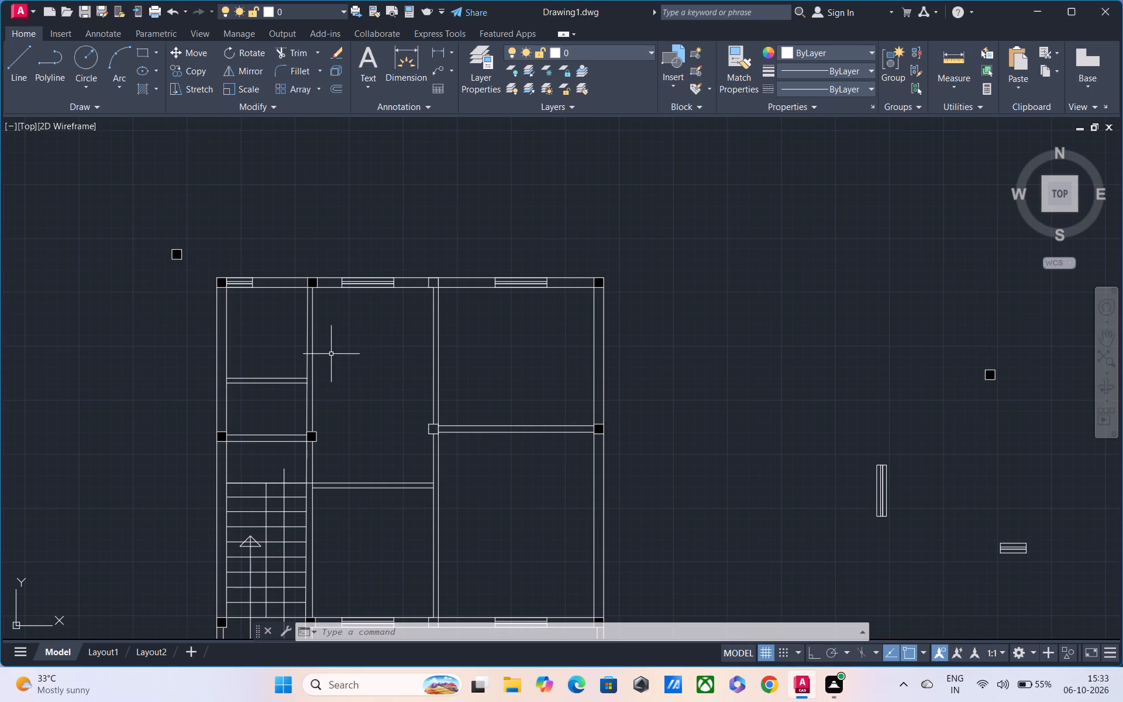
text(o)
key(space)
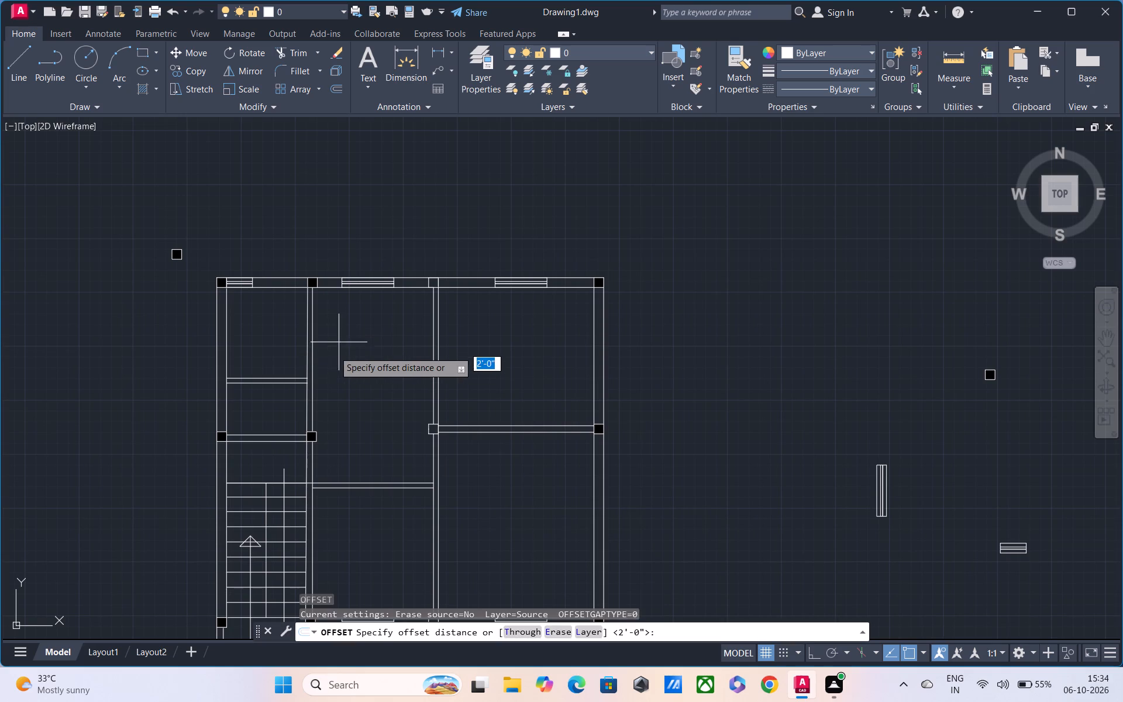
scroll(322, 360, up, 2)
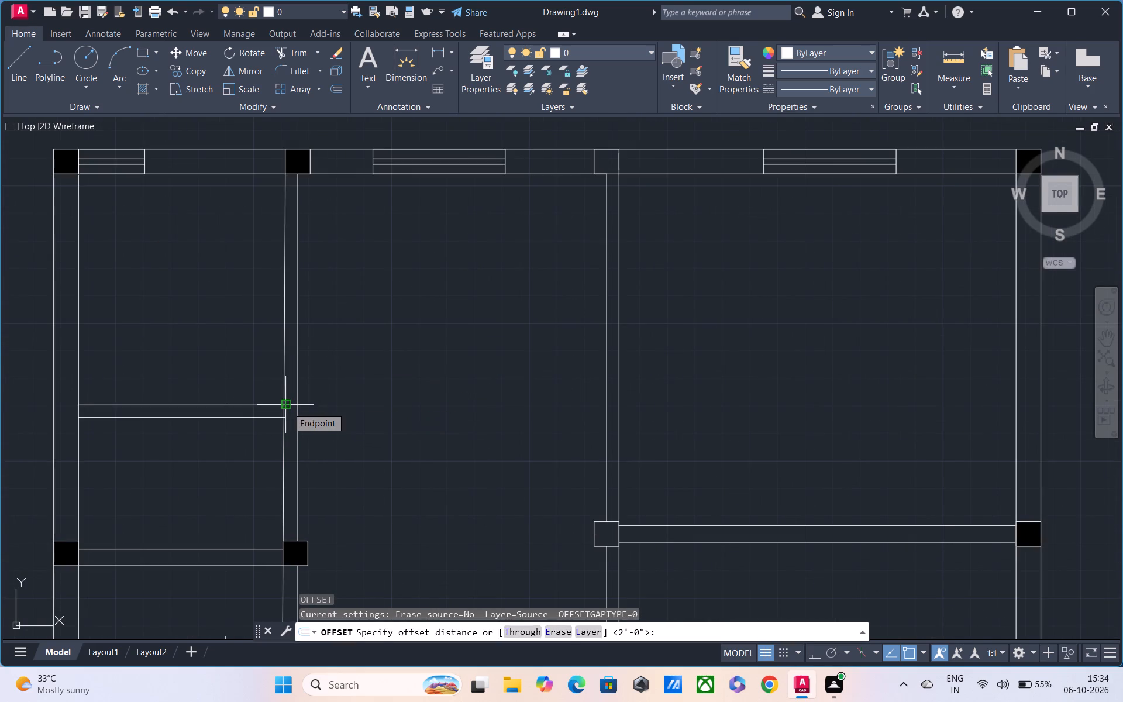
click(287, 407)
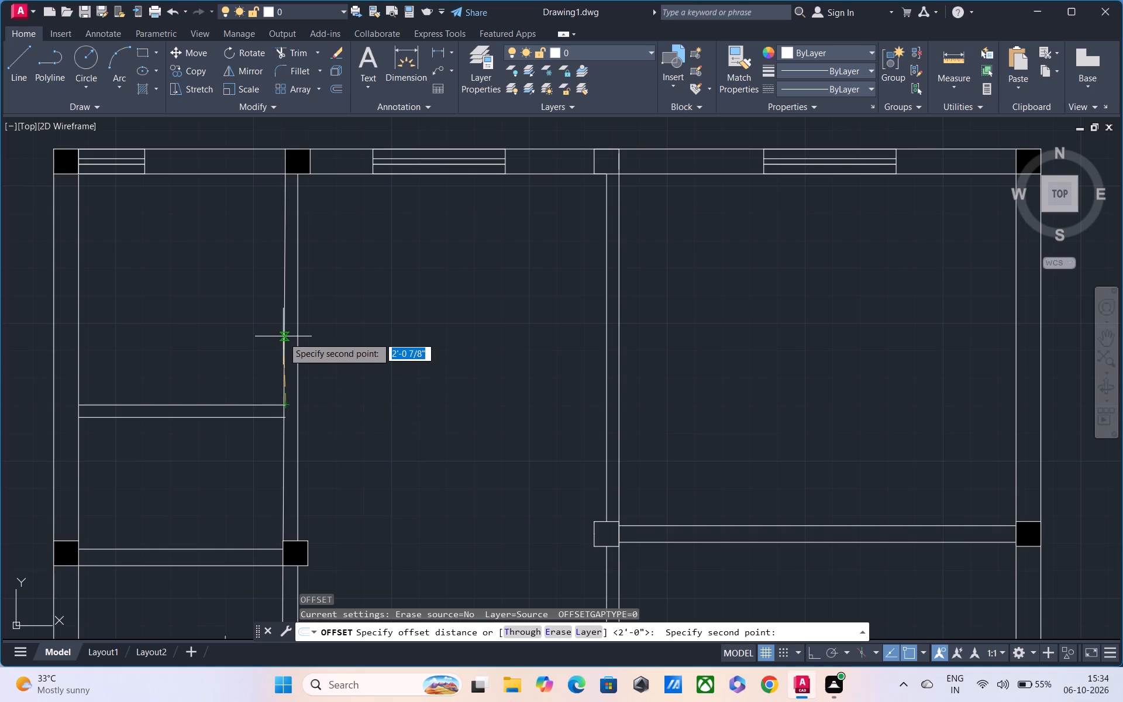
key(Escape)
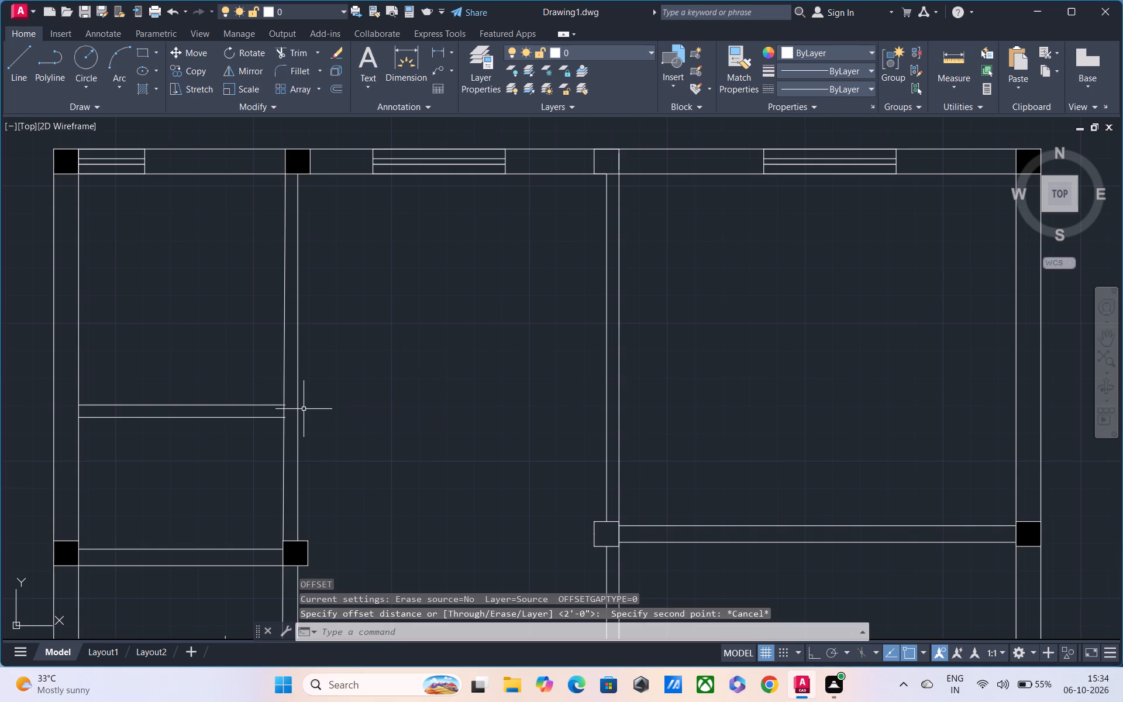
Outline a 2.5' opening with lines across the upper-left room's inner wall, measured upward from the horizontal partition's top line.
text(l)
key(space)
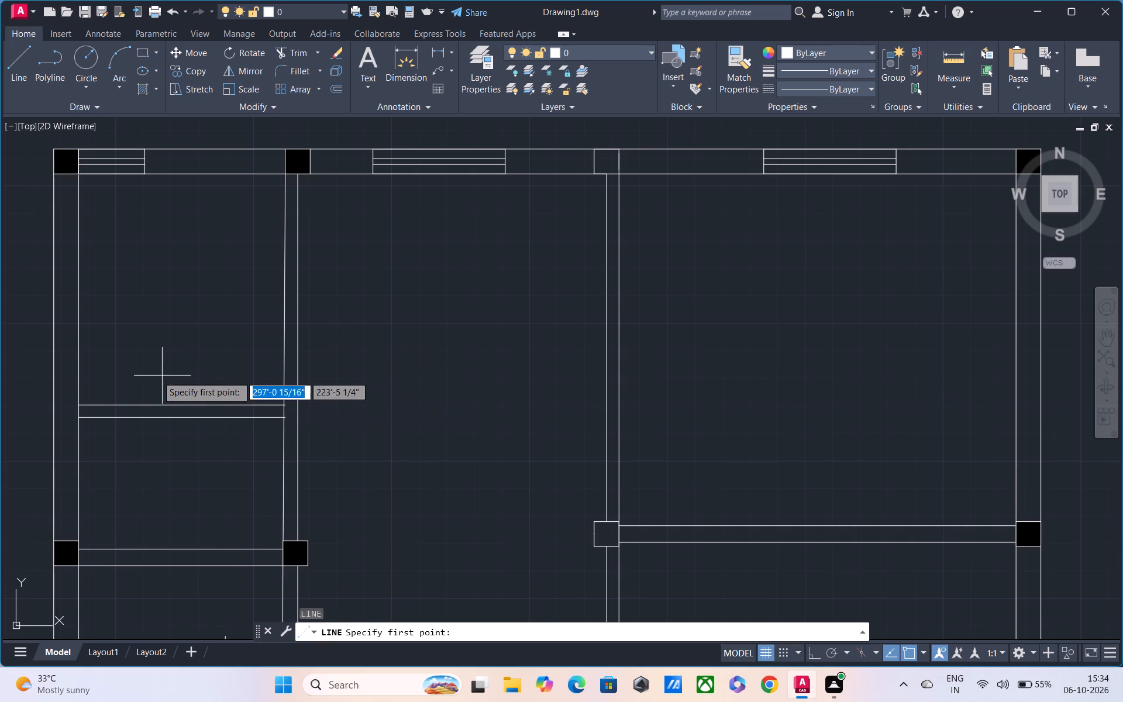
scroll(165, 387, up, 3)
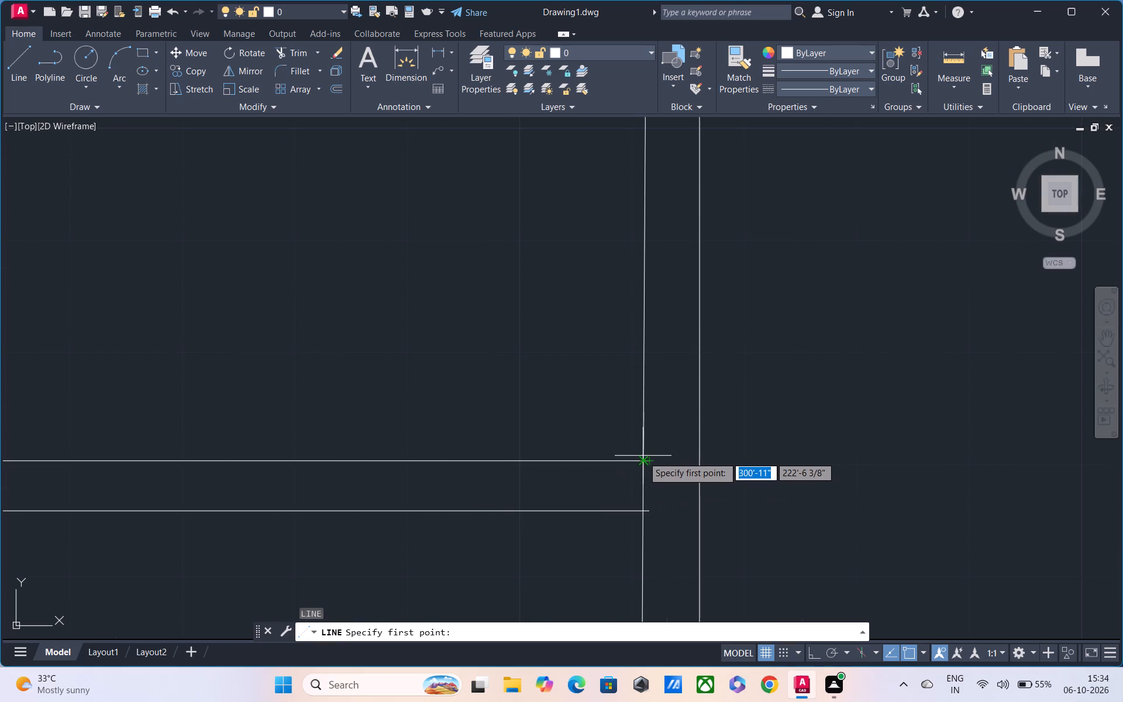
click(642, 456)
click(701, 461)
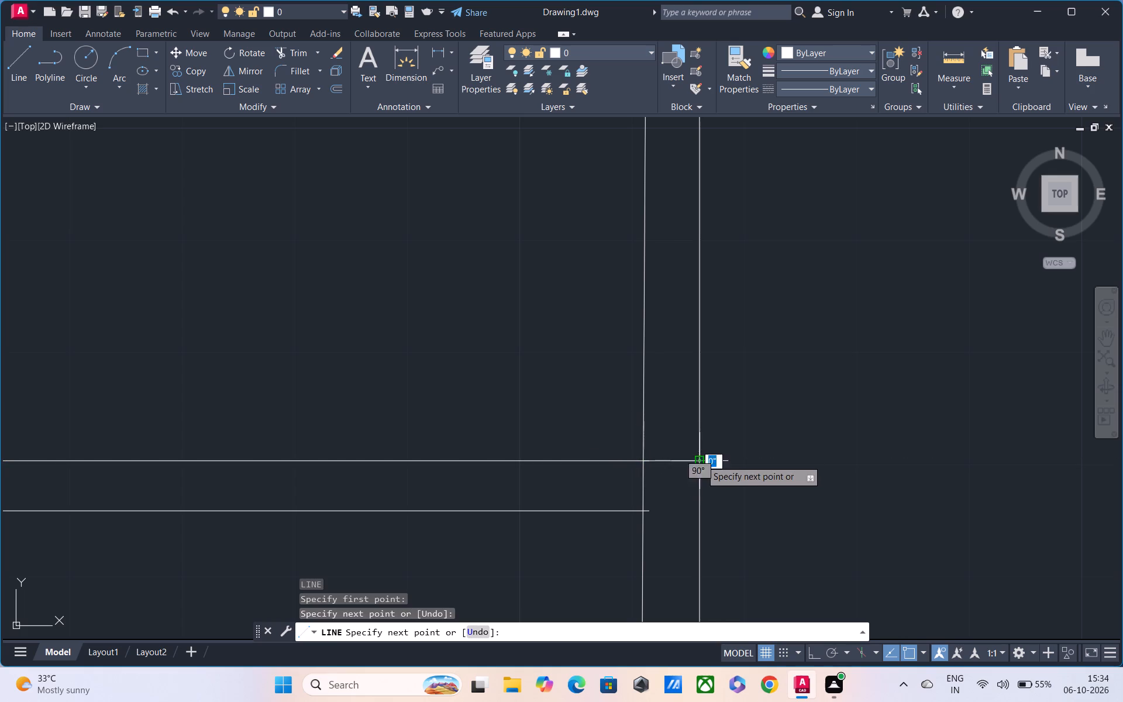
middle_drag(678, 307, 655, 416)
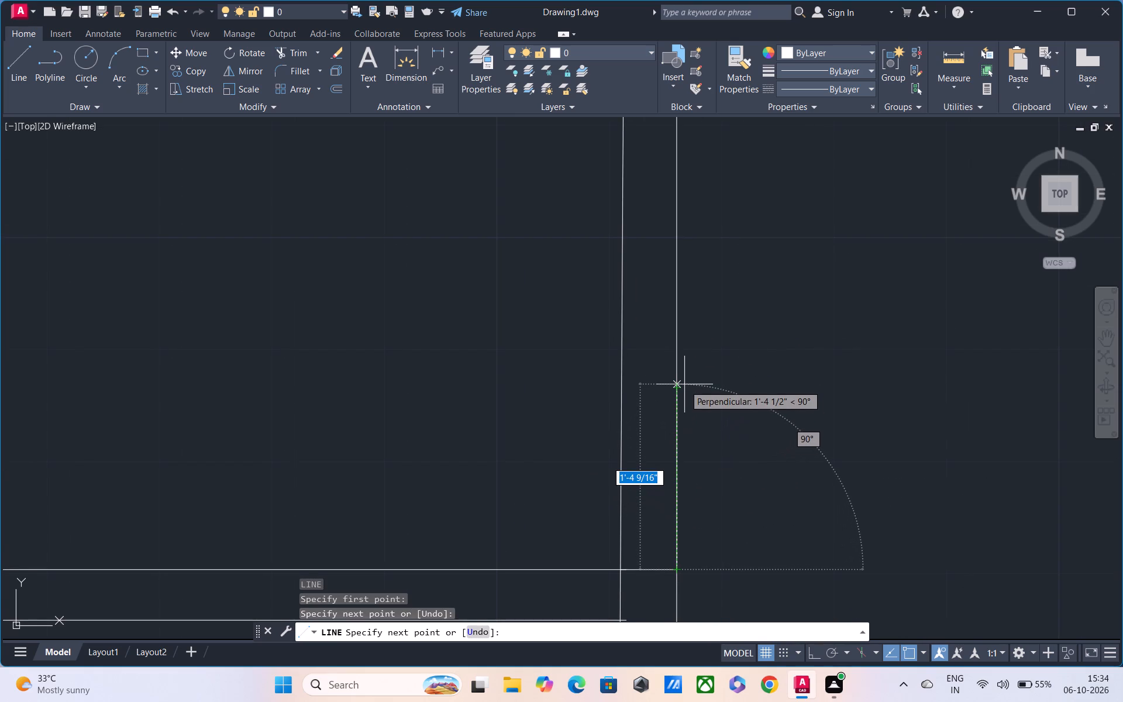
text(2.5')
key(Return)
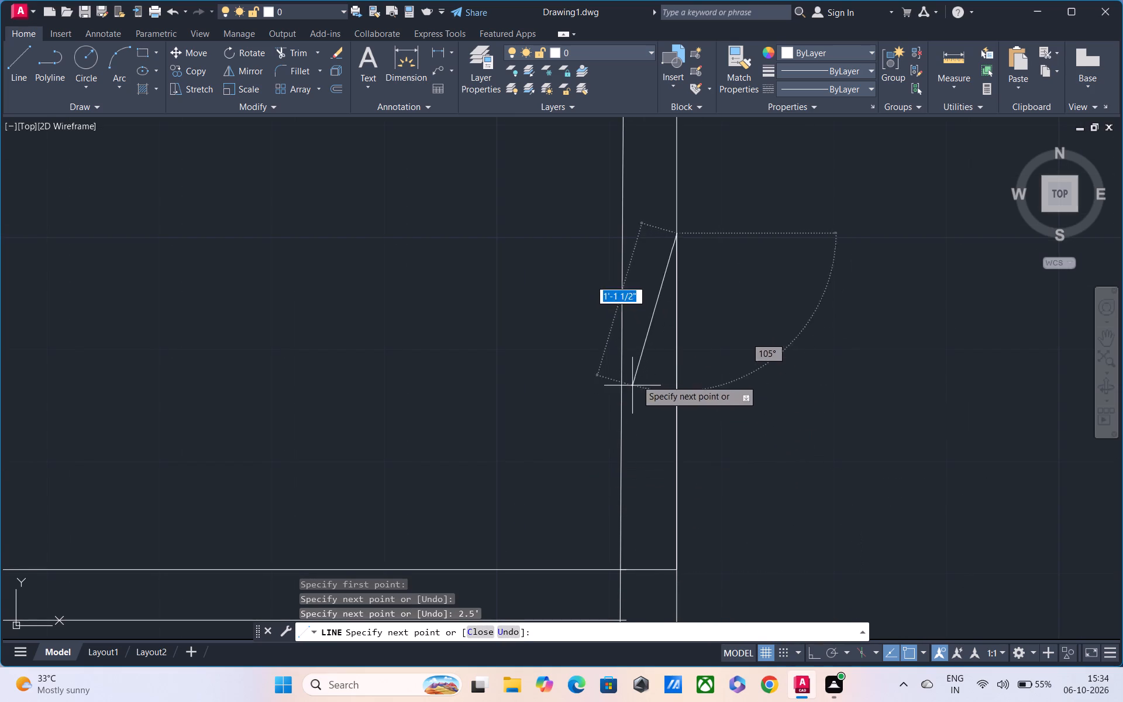
middle_drag(618, 263, 424, 267)
scroll(429, 255, down, 3)
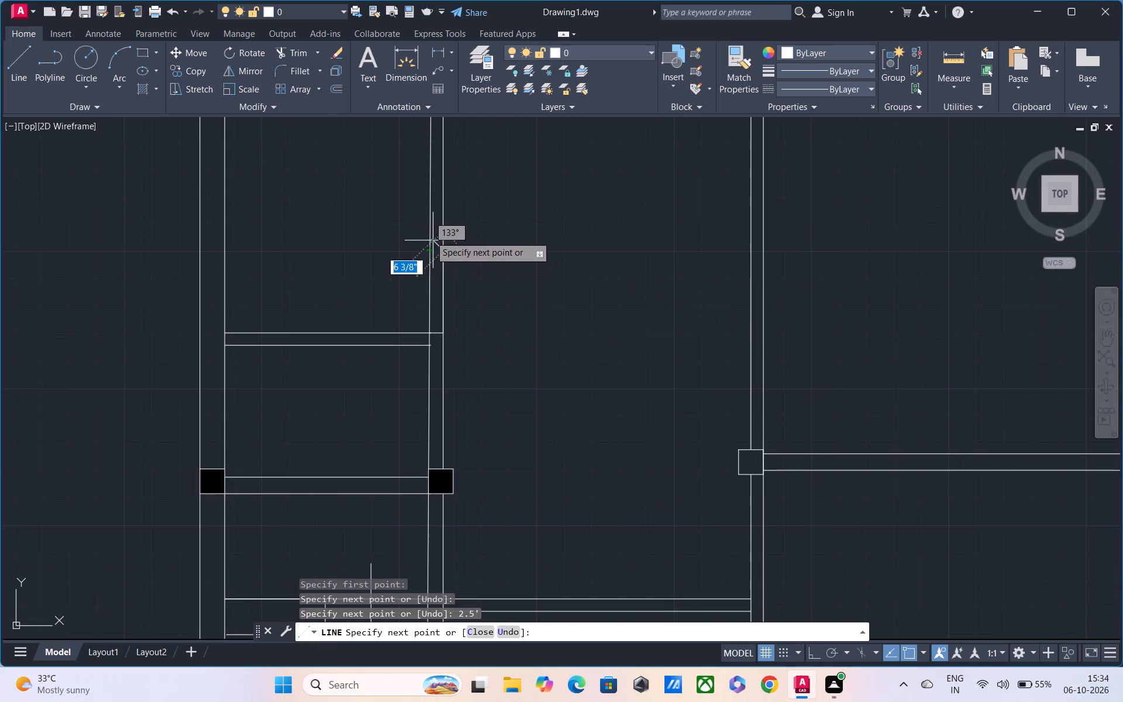
scroll(426, 243, up, 2)
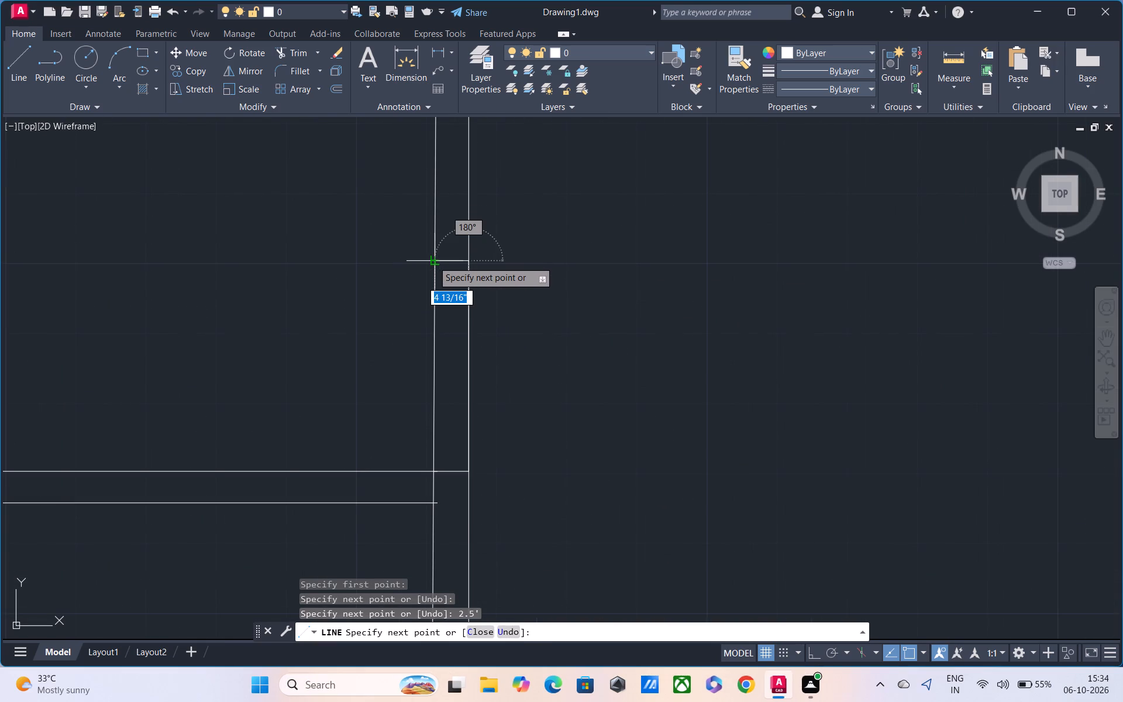
click(433, 262)
click(432, 470)
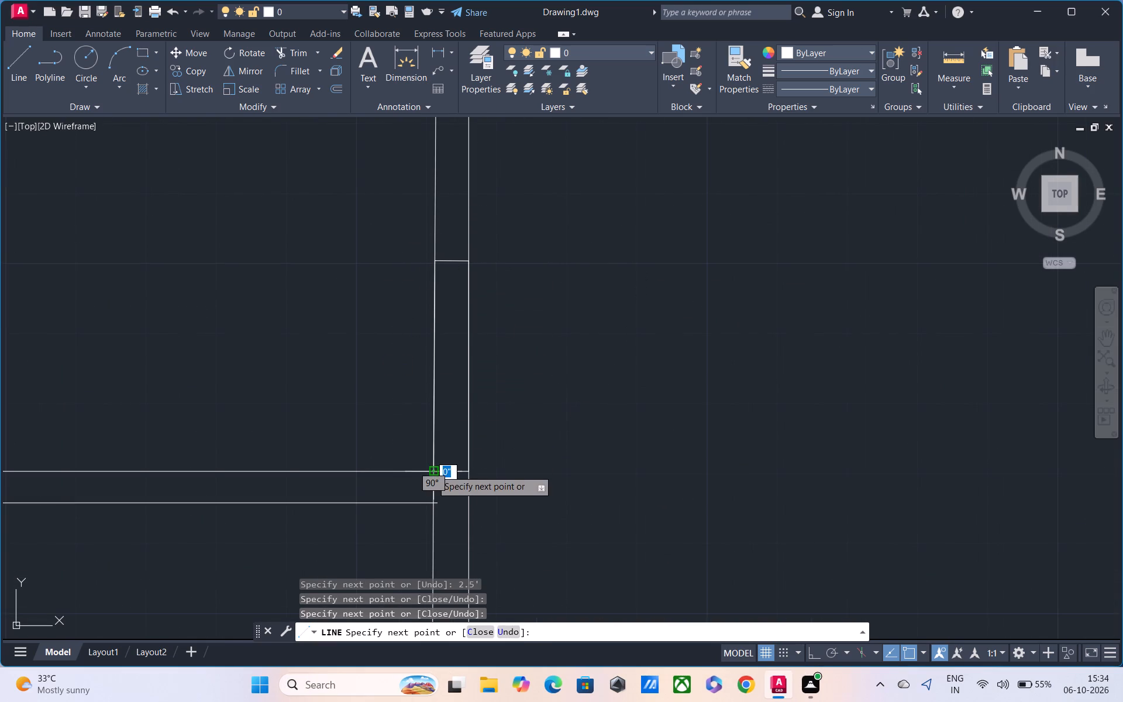
key(Escape)
Trim both wall lines inside the outlined 2.5' opening of the upper-left room.
text(tr)
key(space)
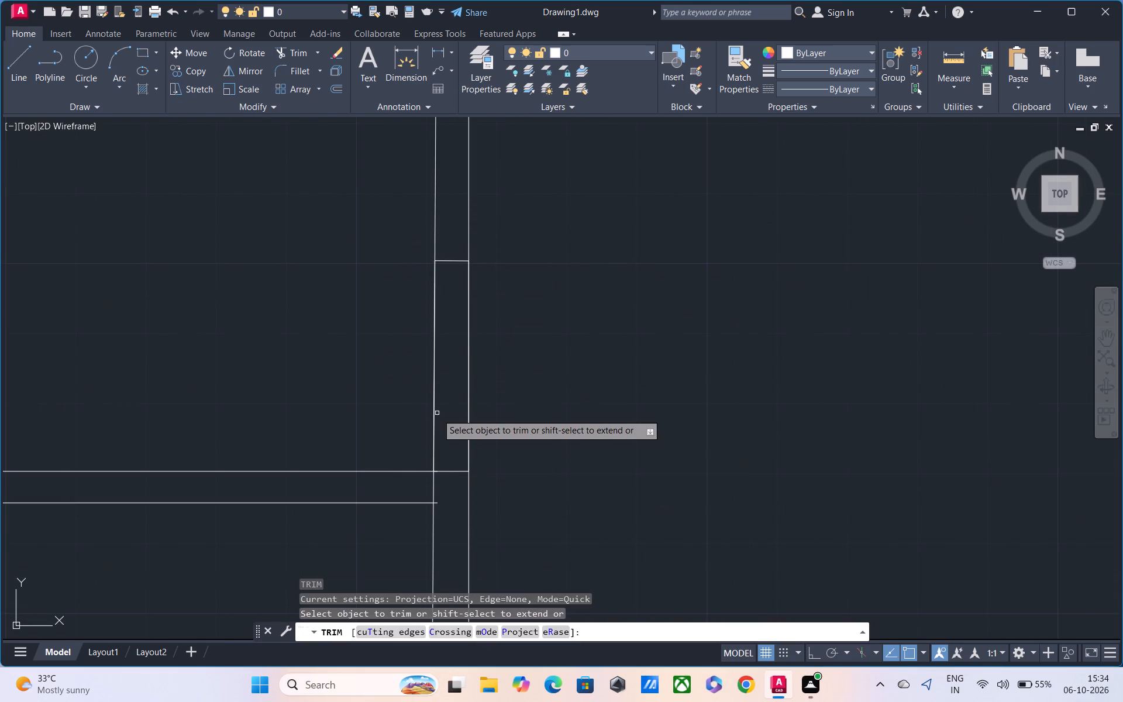
drag(355, 397, 596, 415)
scroll(571, 352, down, 2)
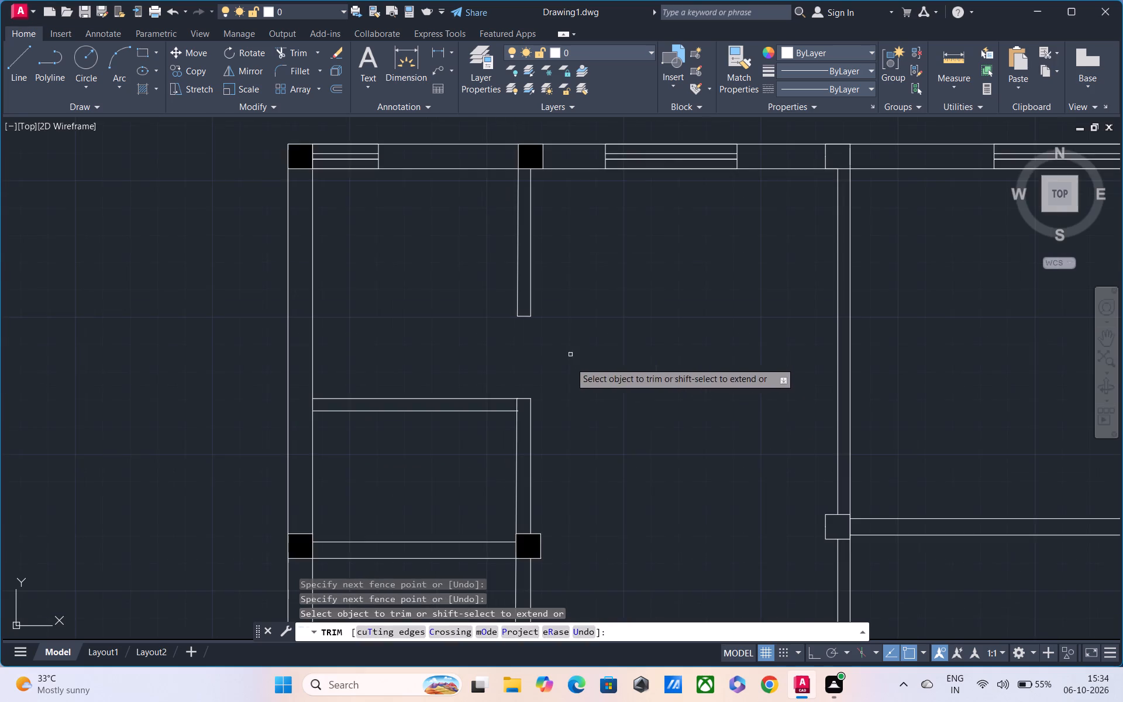
Trim the inner wall line and overhanging partition stub at the corner below the opening to clean up the wall junction.
middle_drag(557, 390, 390, 276)
scroll(368, 302, up, 2)
drag(284, 266, 306, 272)
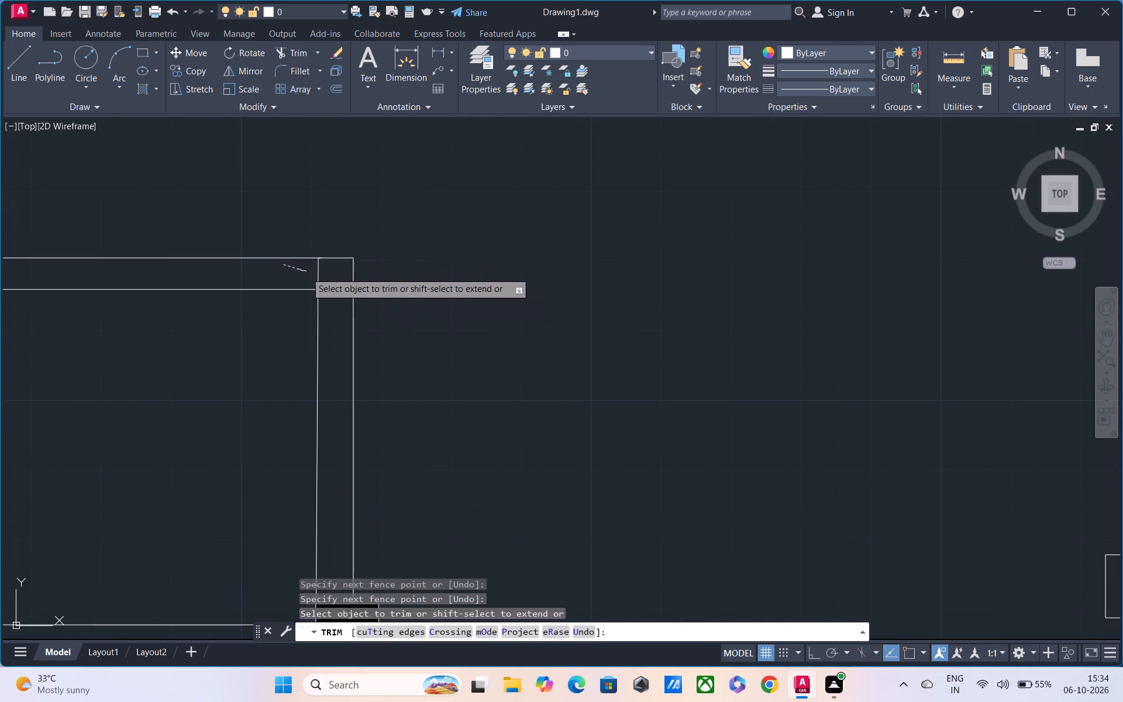
click(317, 273)
scroll(322, 276, down, 1)
scroll(322, 276, up, 3)
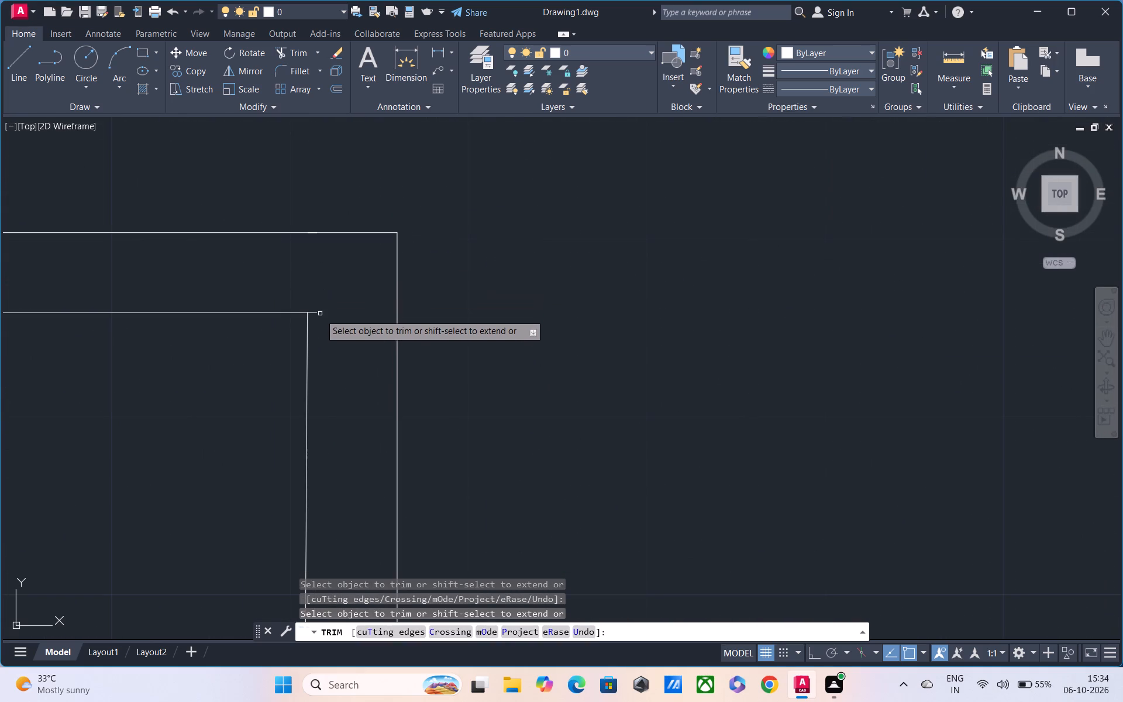
drag(303, 297, 316, 329)
scroll(316, 329, down, 4)
middle_drag(319, 395, 331, 273)
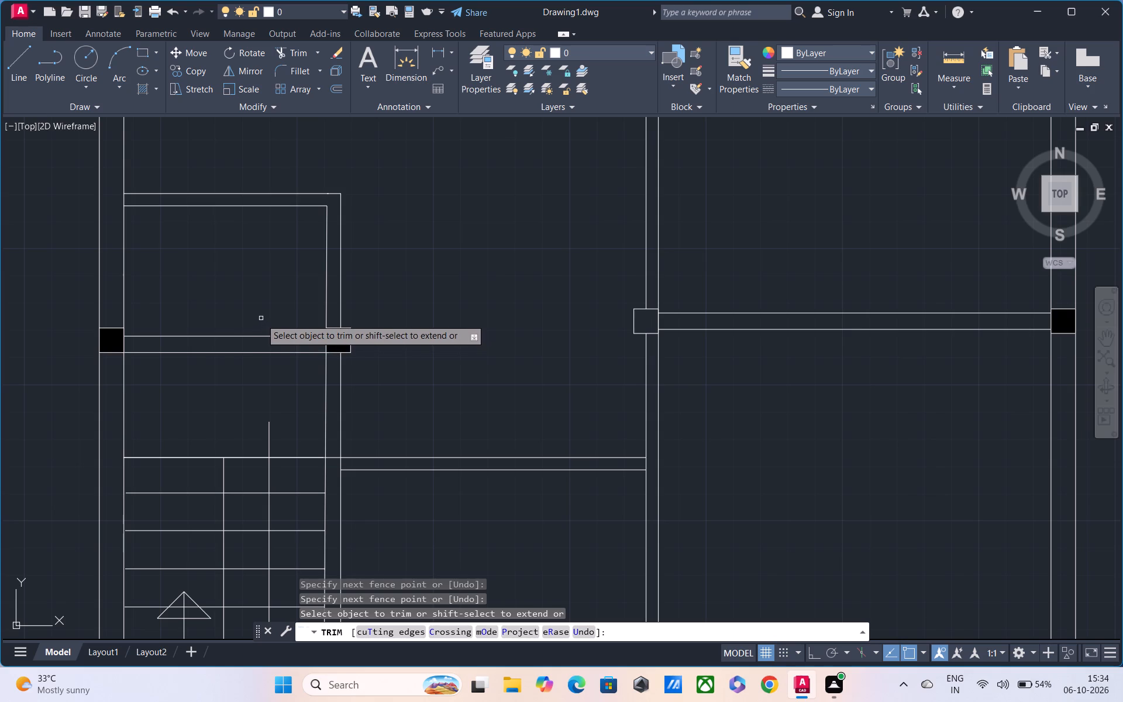
middle_drag(261, 319, 244, 287)
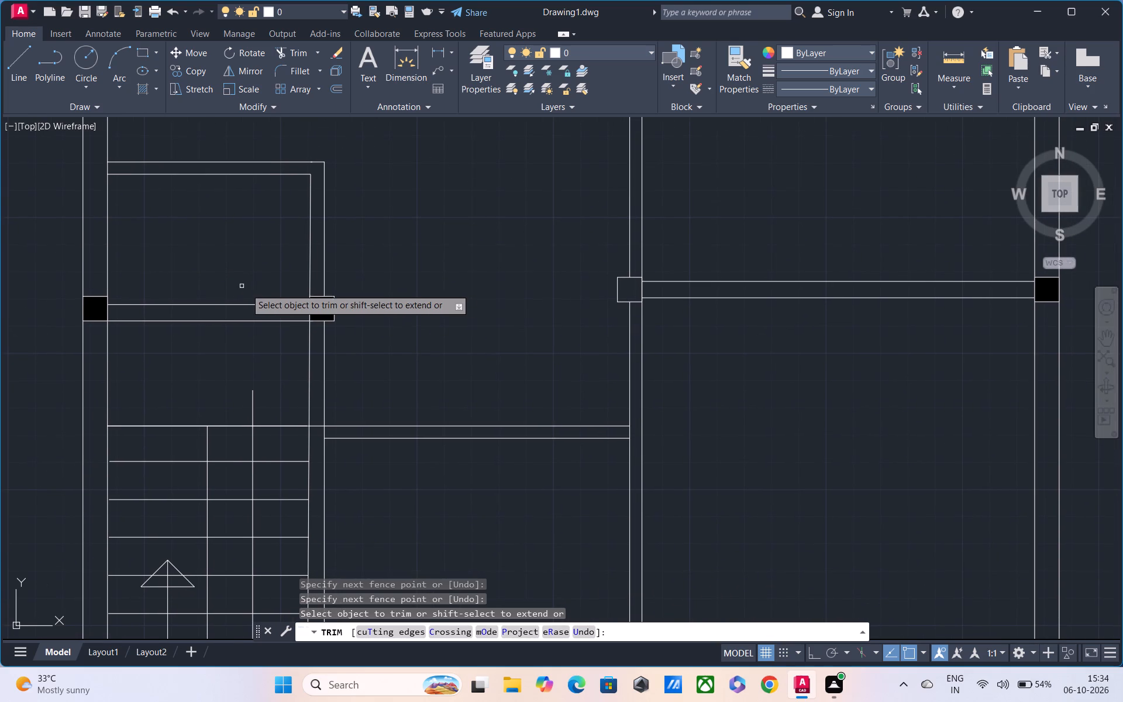
middle_drag(274, 369, 266, 320)
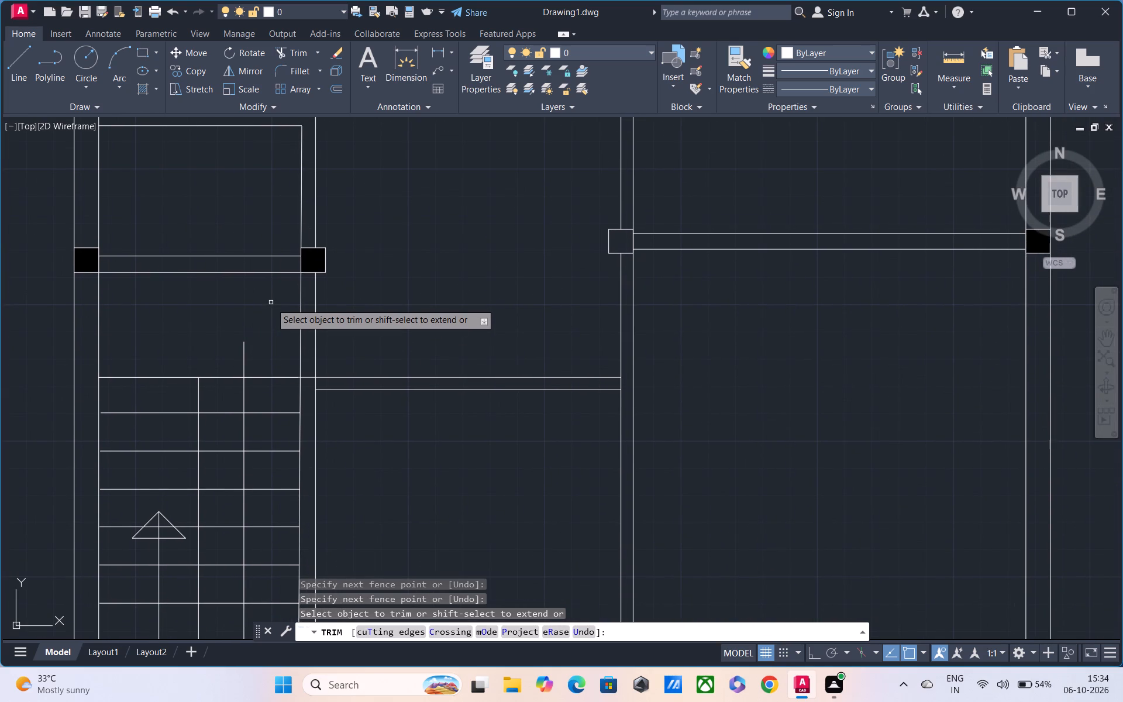
key(Escape)
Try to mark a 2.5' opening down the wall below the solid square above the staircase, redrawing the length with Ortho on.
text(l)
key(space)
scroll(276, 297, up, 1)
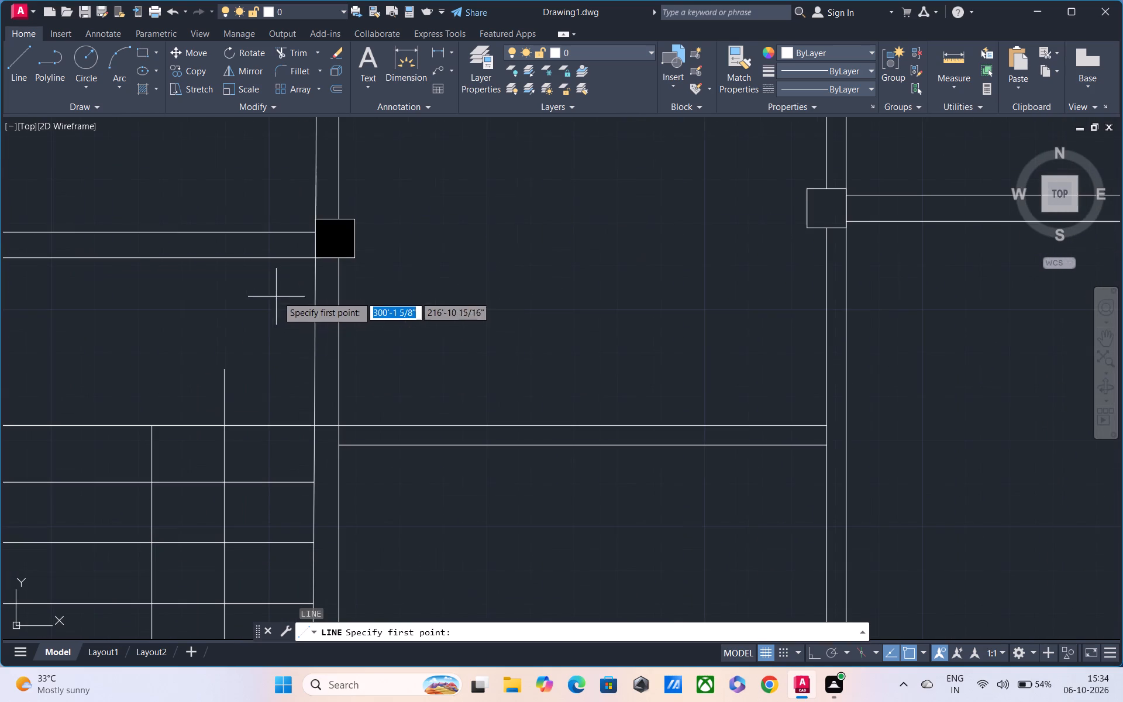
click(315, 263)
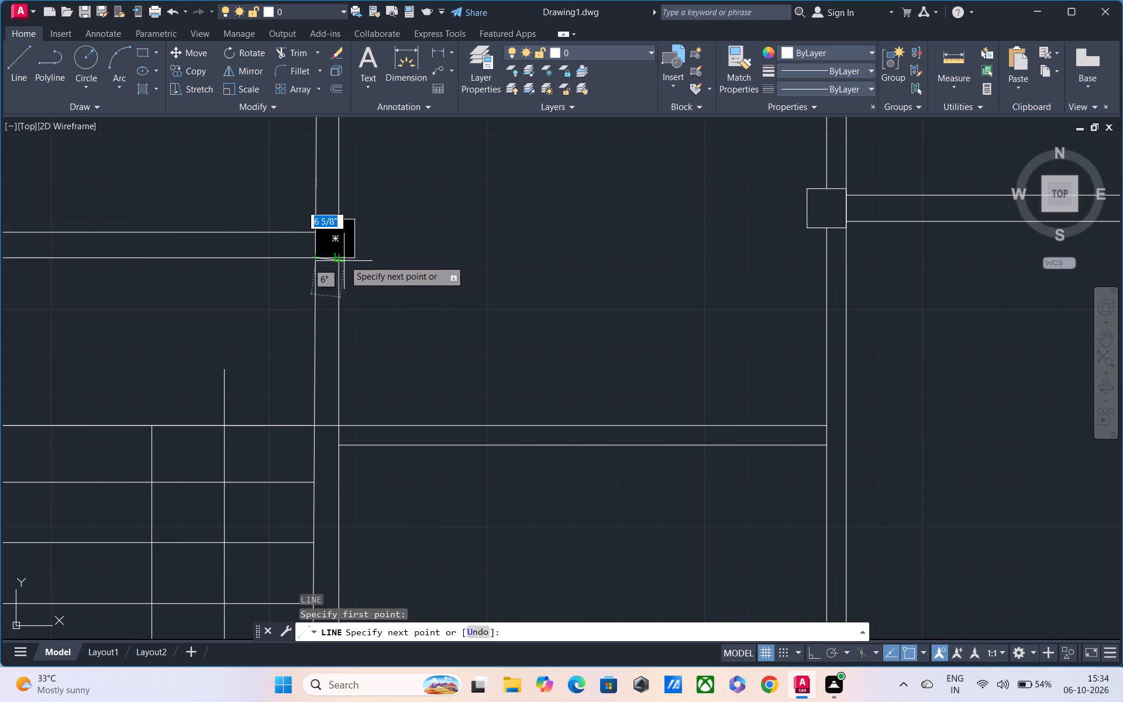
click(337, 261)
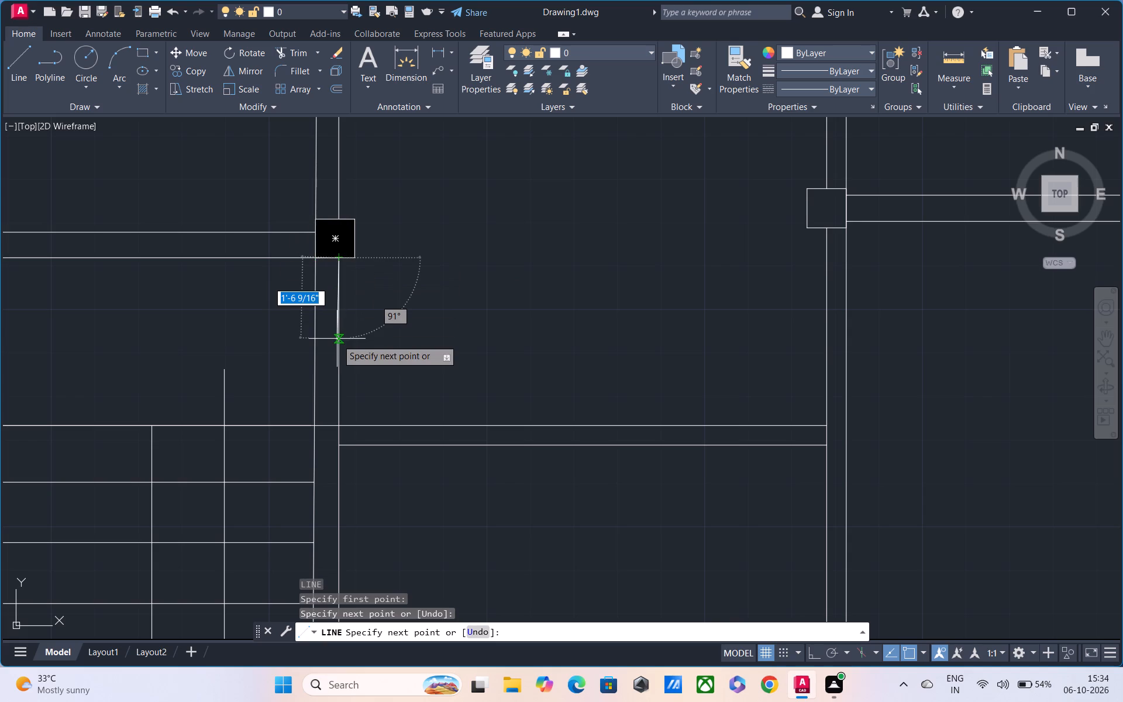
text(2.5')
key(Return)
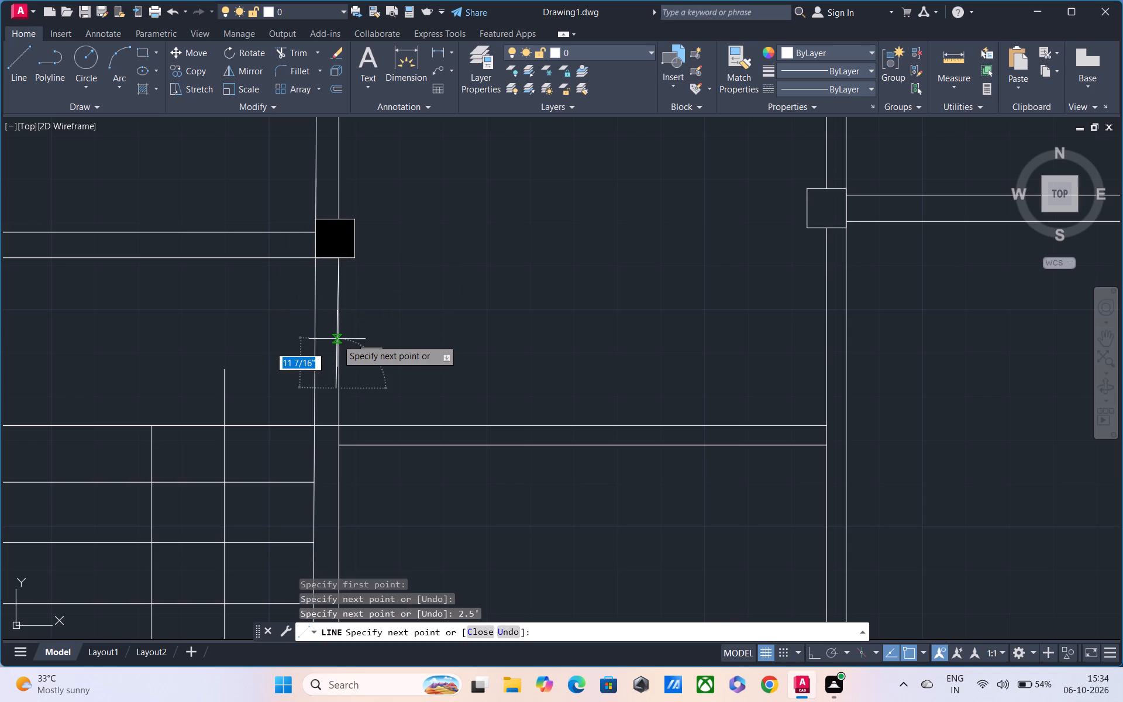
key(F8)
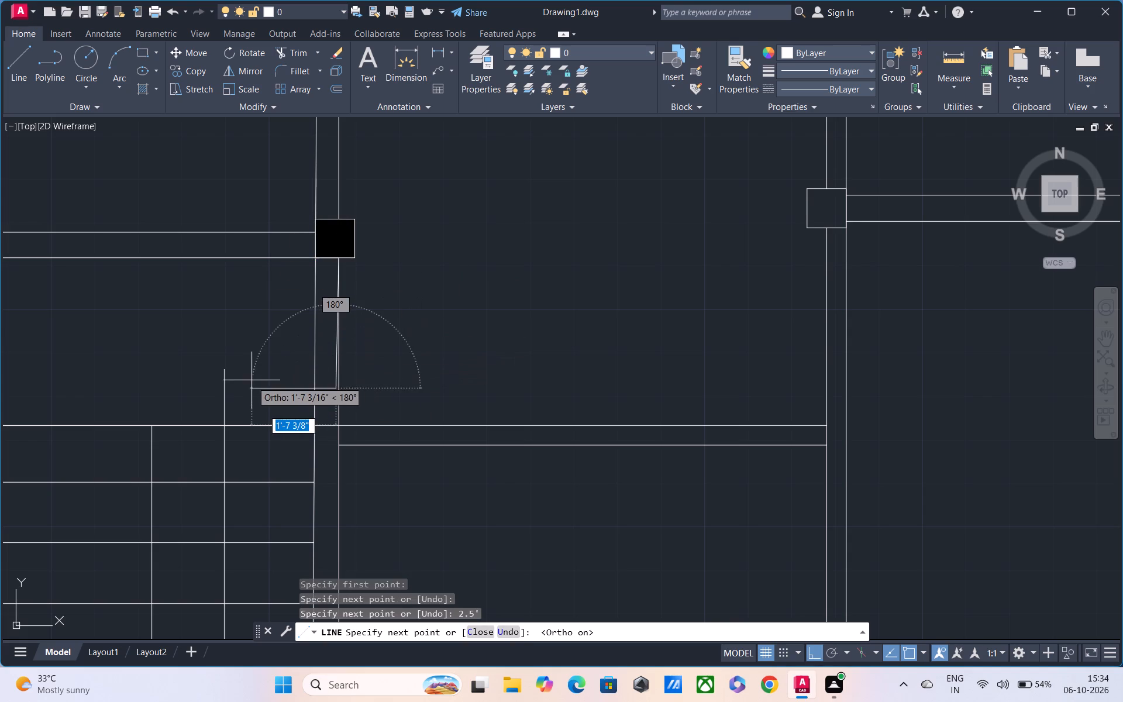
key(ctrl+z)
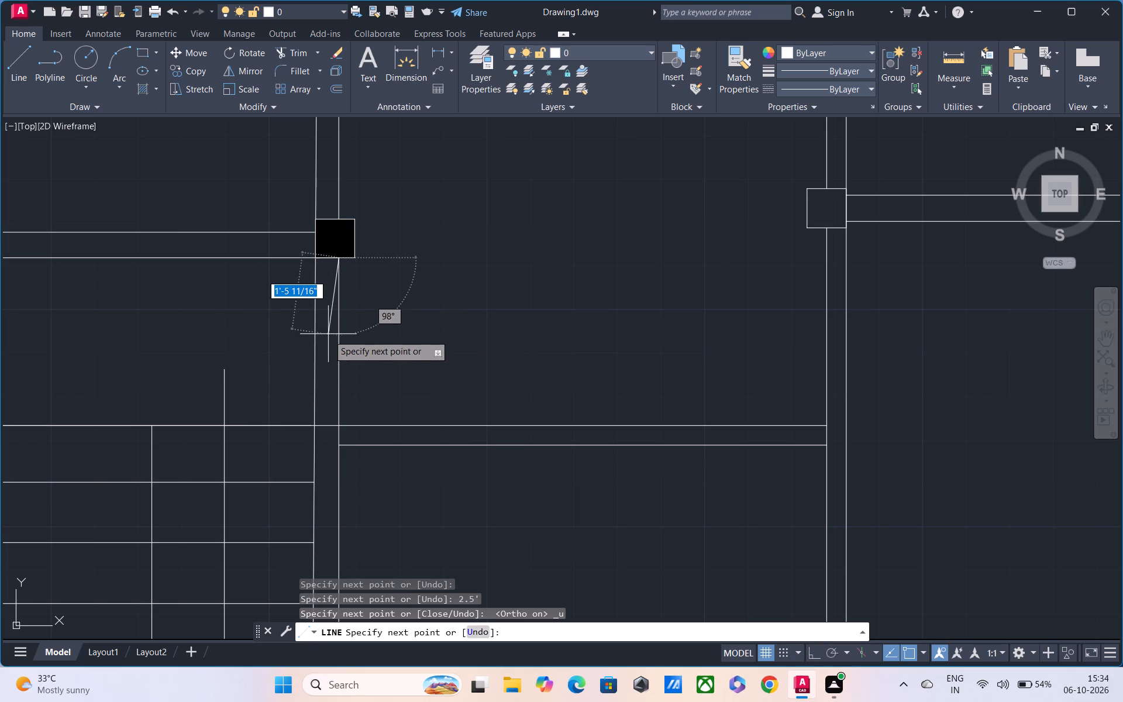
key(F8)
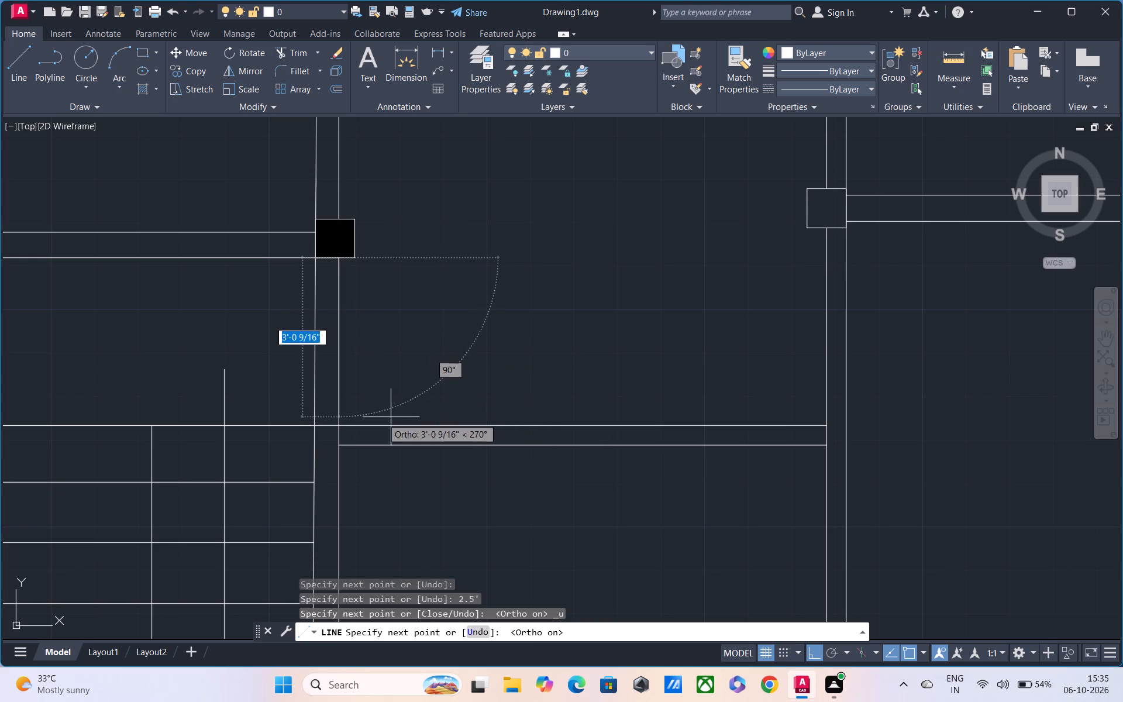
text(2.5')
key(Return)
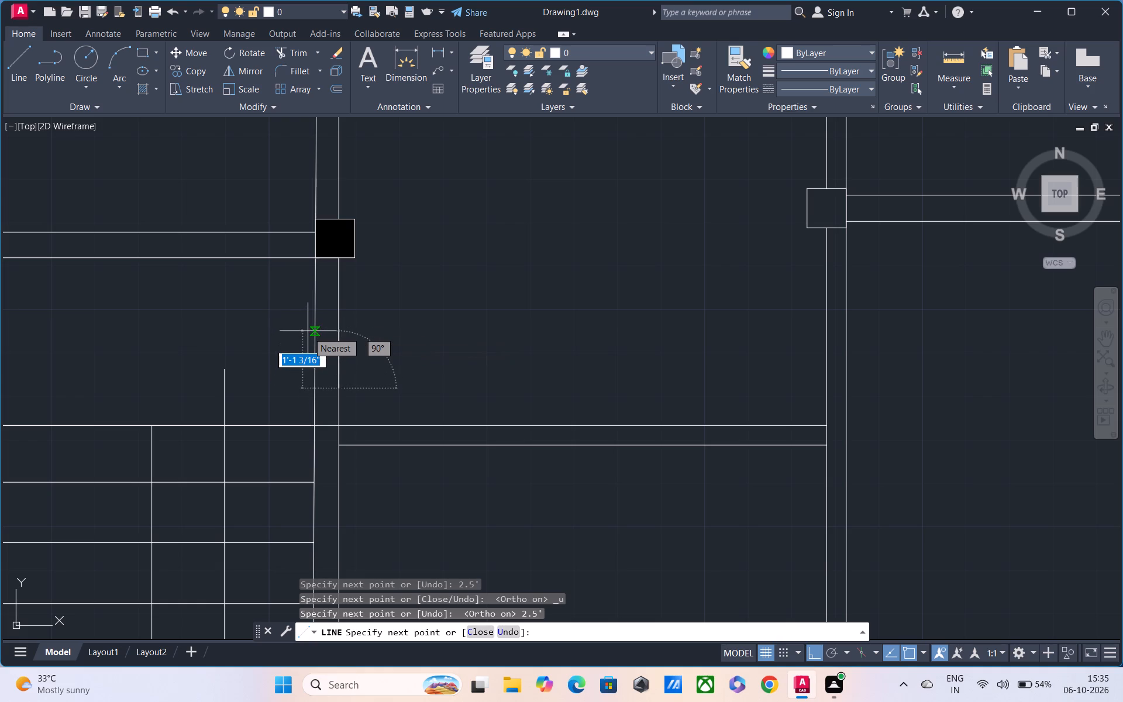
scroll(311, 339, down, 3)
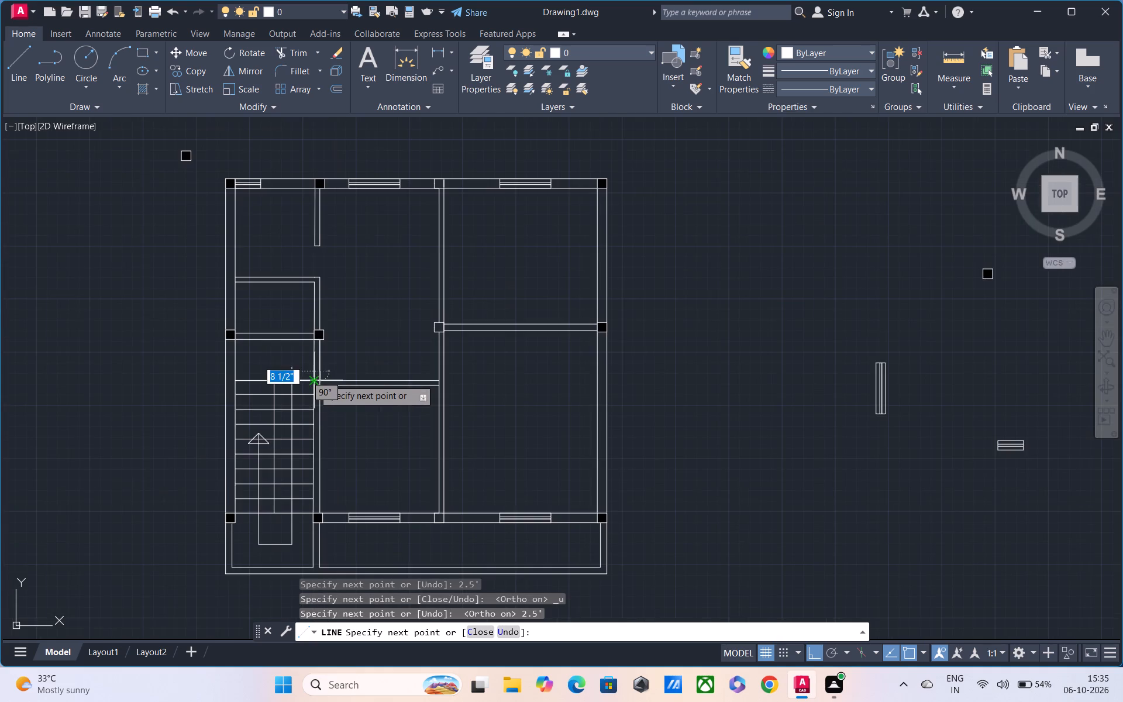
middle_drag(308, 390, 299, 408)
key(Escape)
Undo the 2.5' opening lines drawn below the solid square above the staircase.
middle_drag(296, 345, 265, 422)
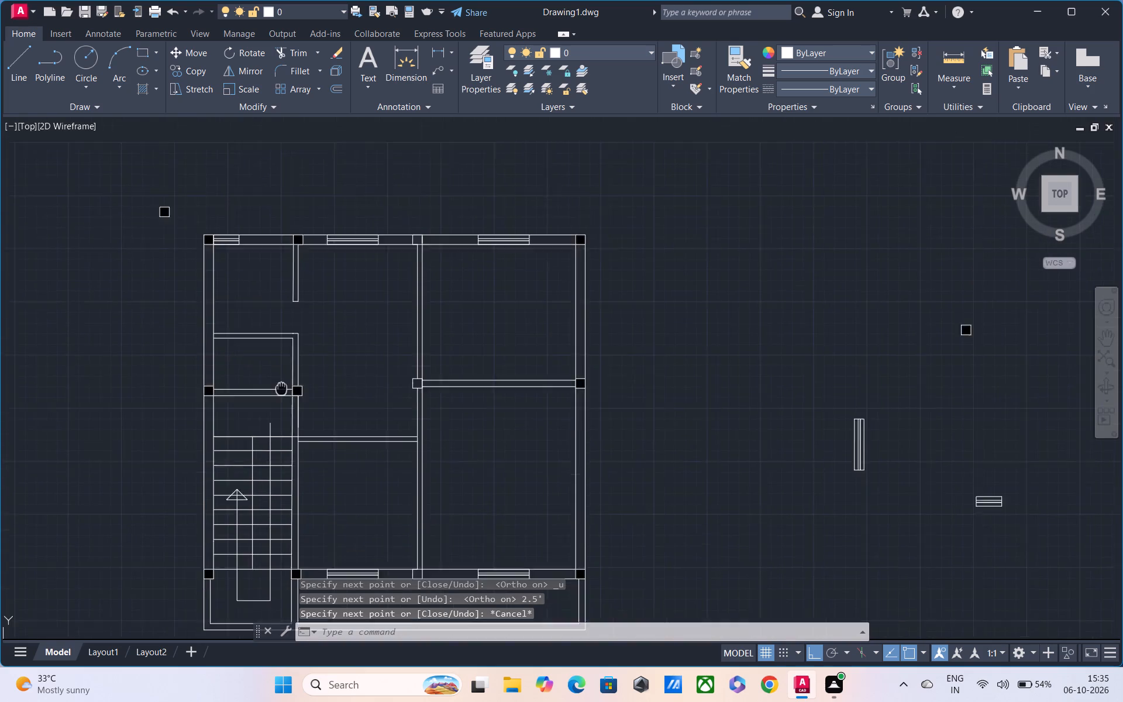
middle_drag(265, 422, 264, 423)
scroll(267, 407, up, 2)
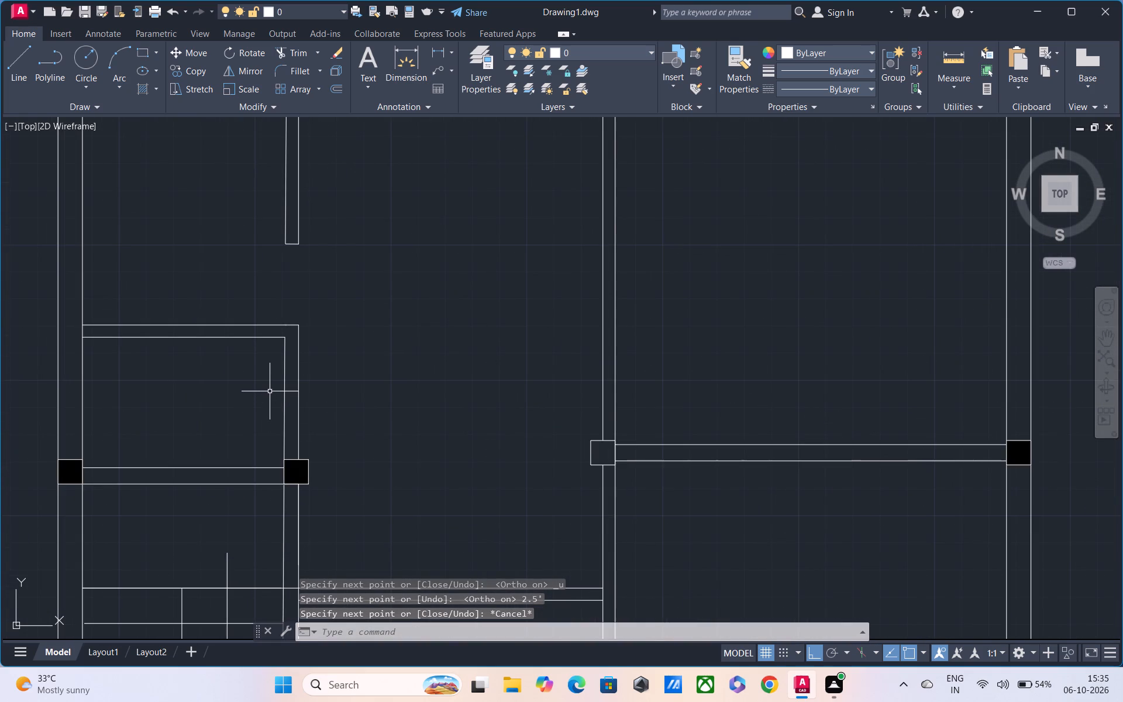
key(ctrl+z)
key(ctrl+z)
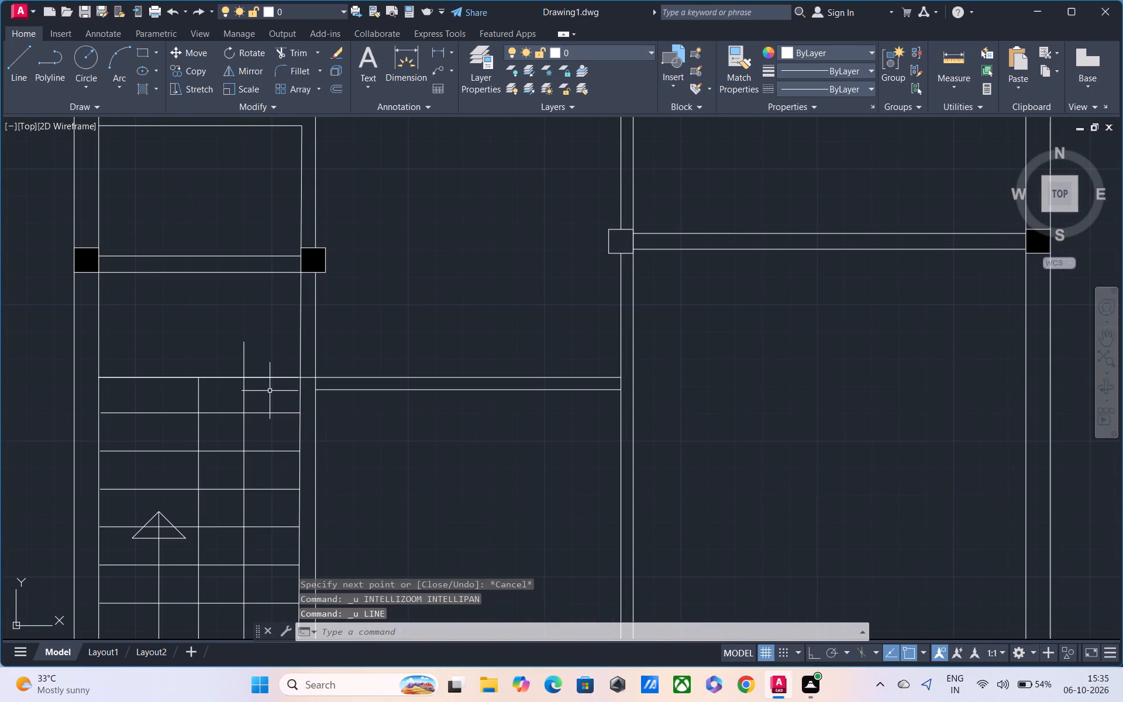
Outline a 2.5' opening across the short wall above the solid square over the staircase, starting from the partition's lower line.
middle_drag(269, 406, 242, 532)
middle_drag(257, 300, 259, 402)
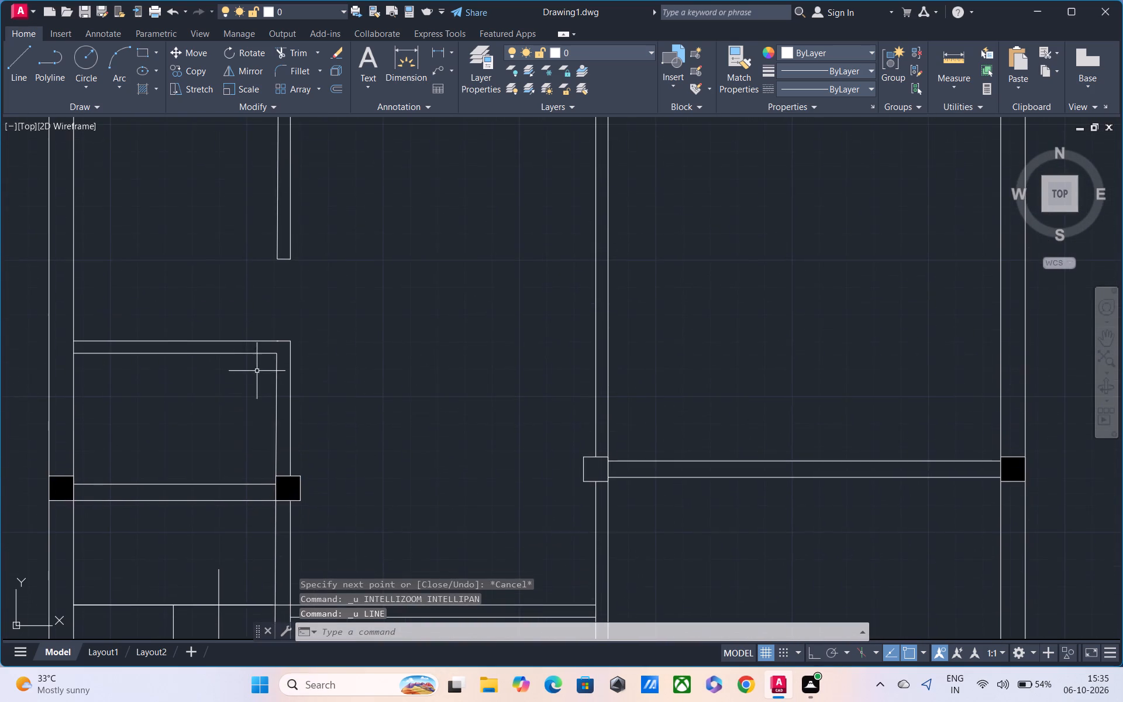
scroll(265, 344, up, 3)
scroll(271, 354, down, 3)
middle_drag(271, 365, 268, 343)
scroll(271, 365, up, 1)
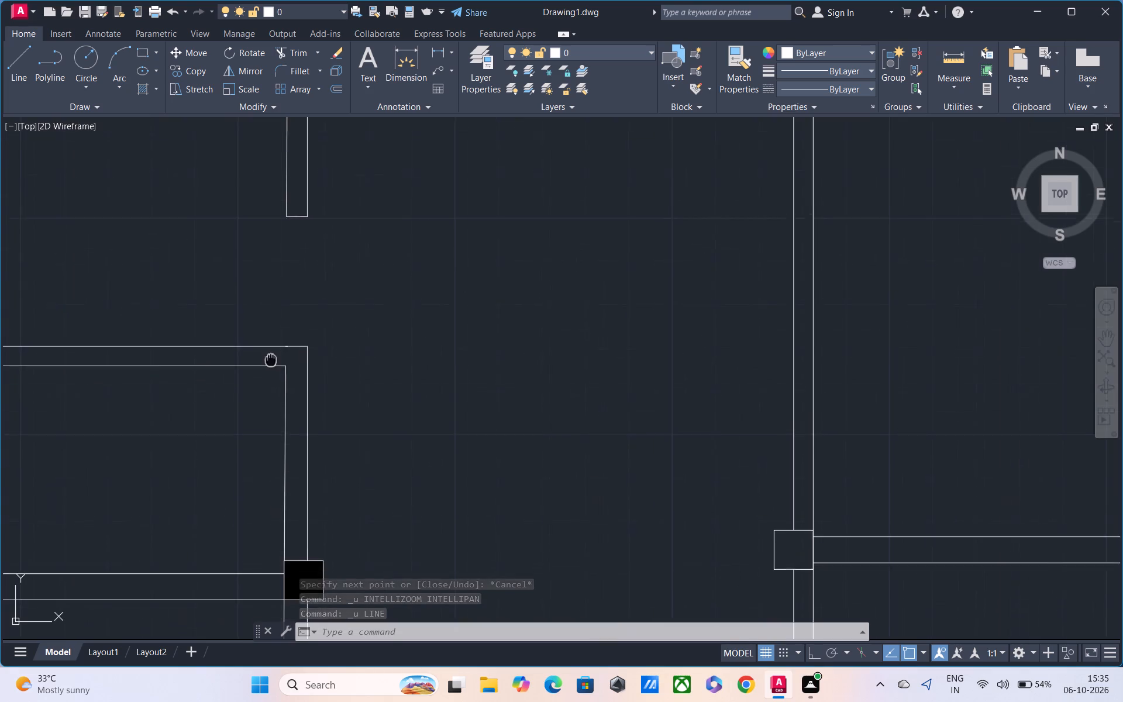
middle_drag(268, 343, 250, 298)
middle_drag(271, 347, 225, 311)
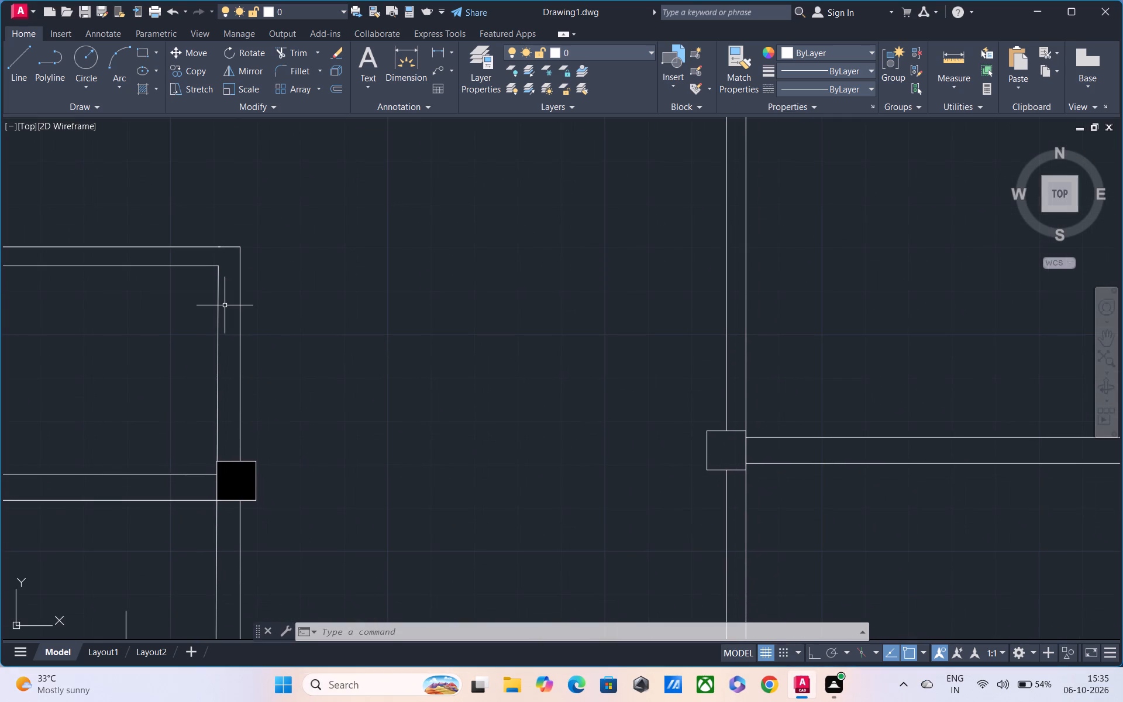
text(l)
key(space)
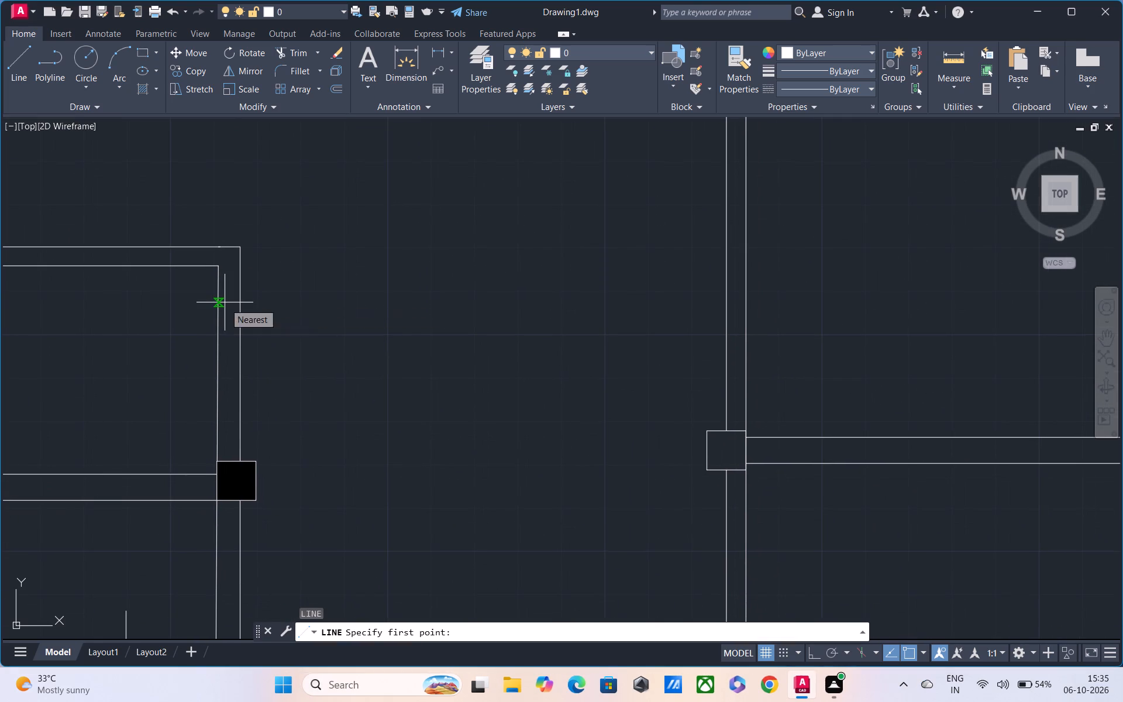
middle_drag(230, 404, 221, 344)
middle_drag(202, 336, 216, 408)
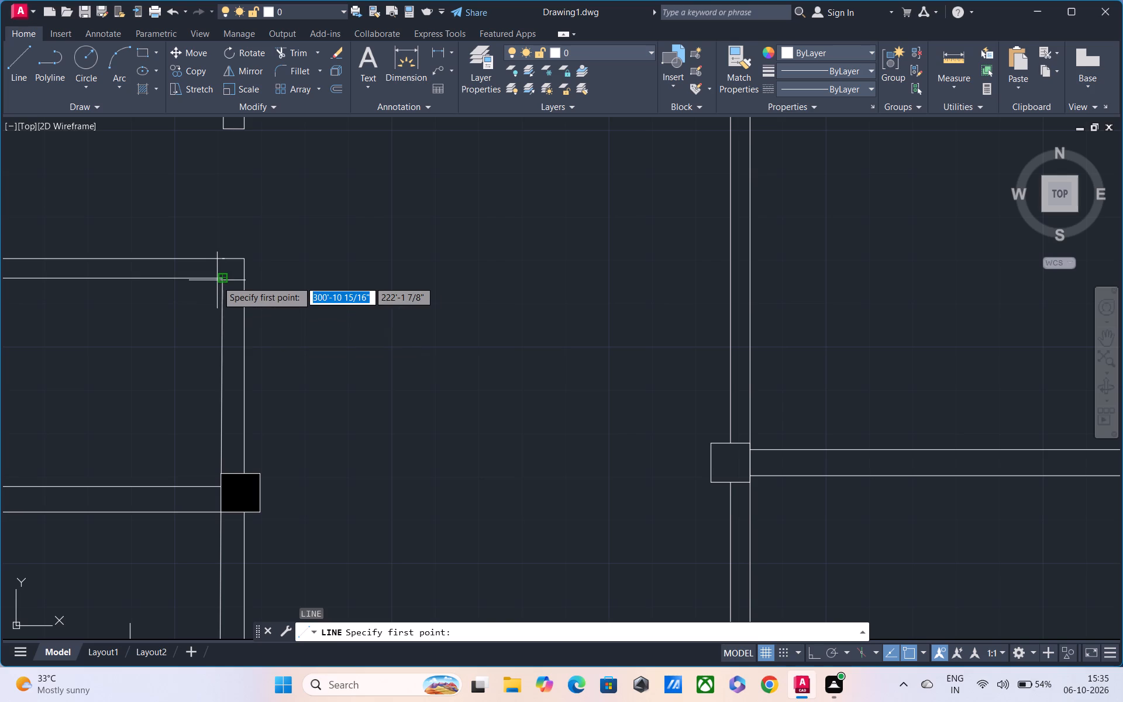
click(217, 281)
click(246, 280)
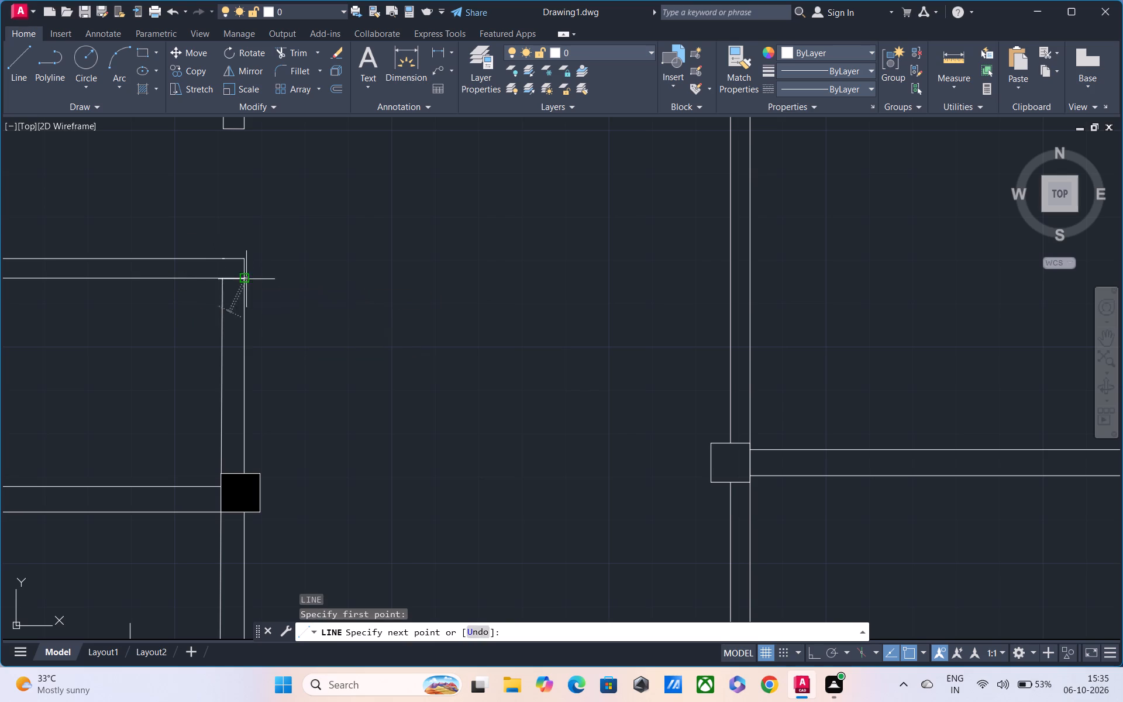
text(2.)
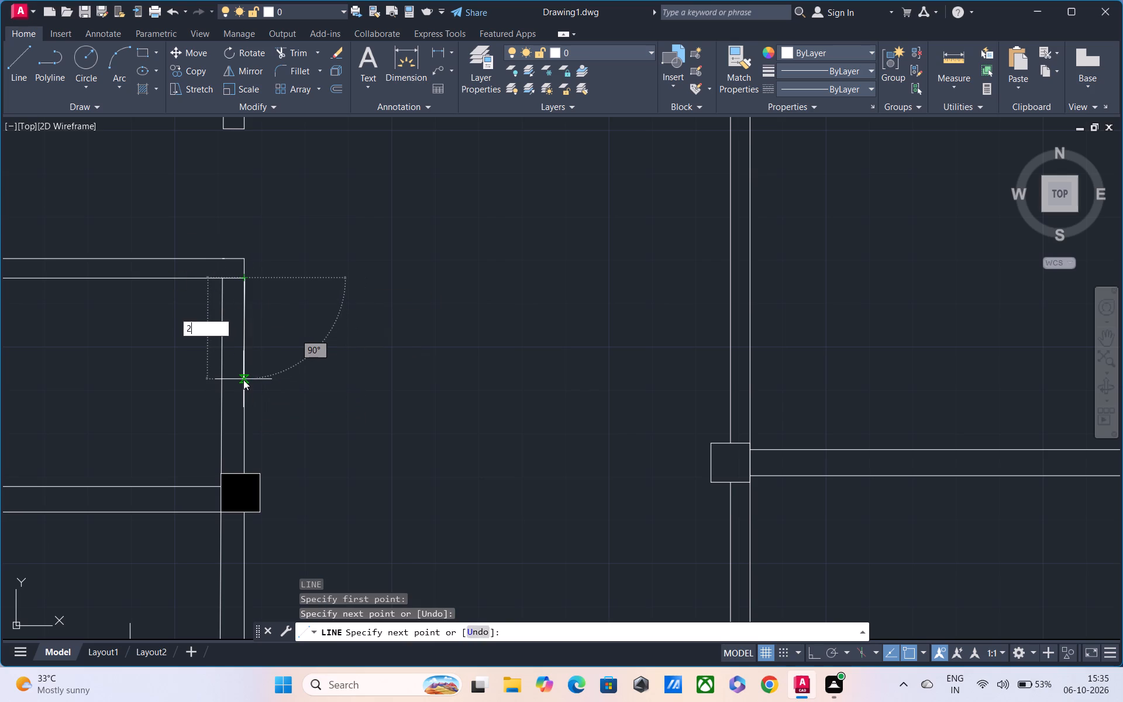
text(5')
key(Return)
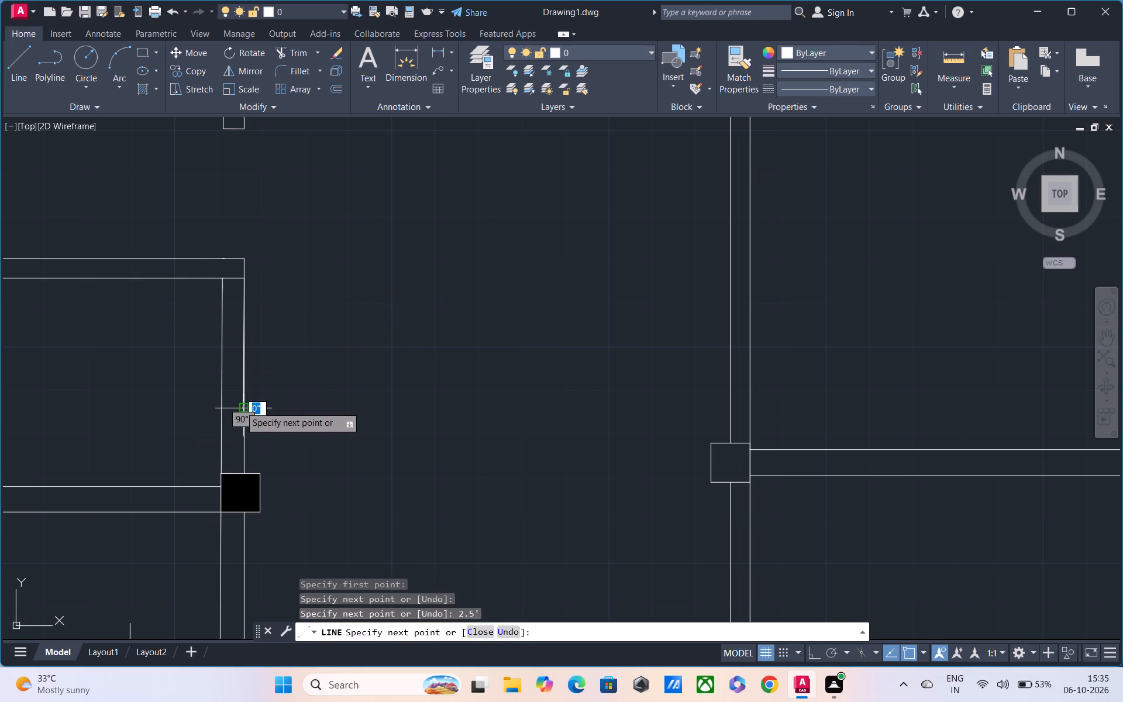
click(225, 409)
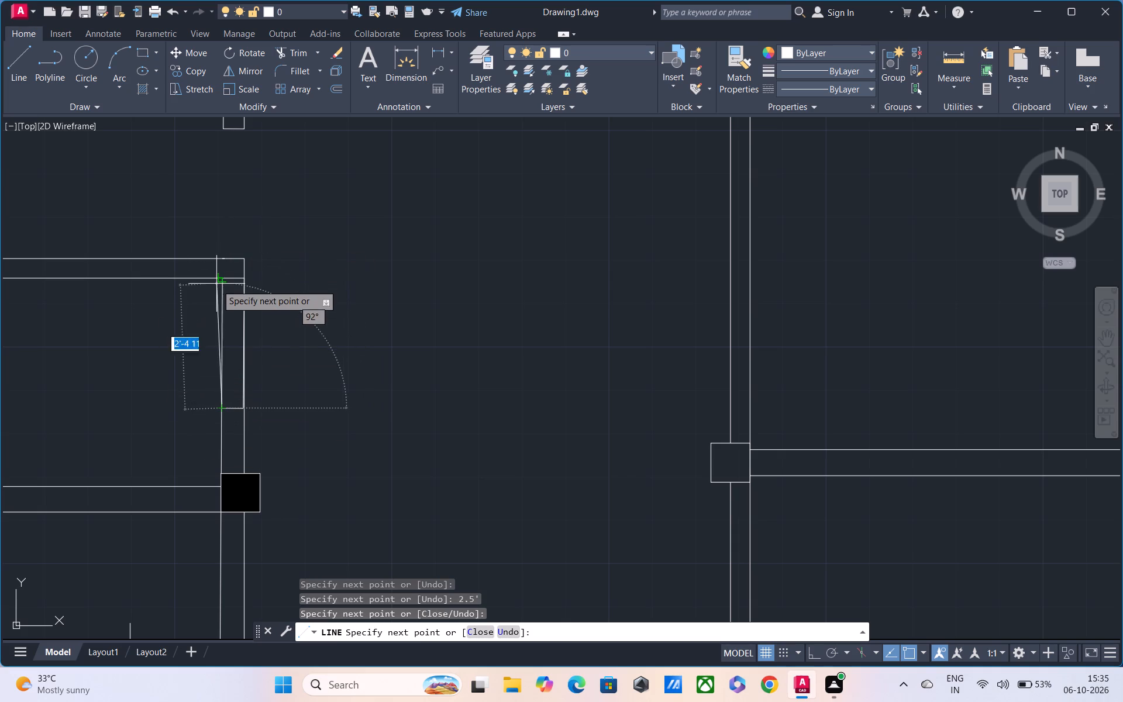
click(220, 280)
key(Escape)
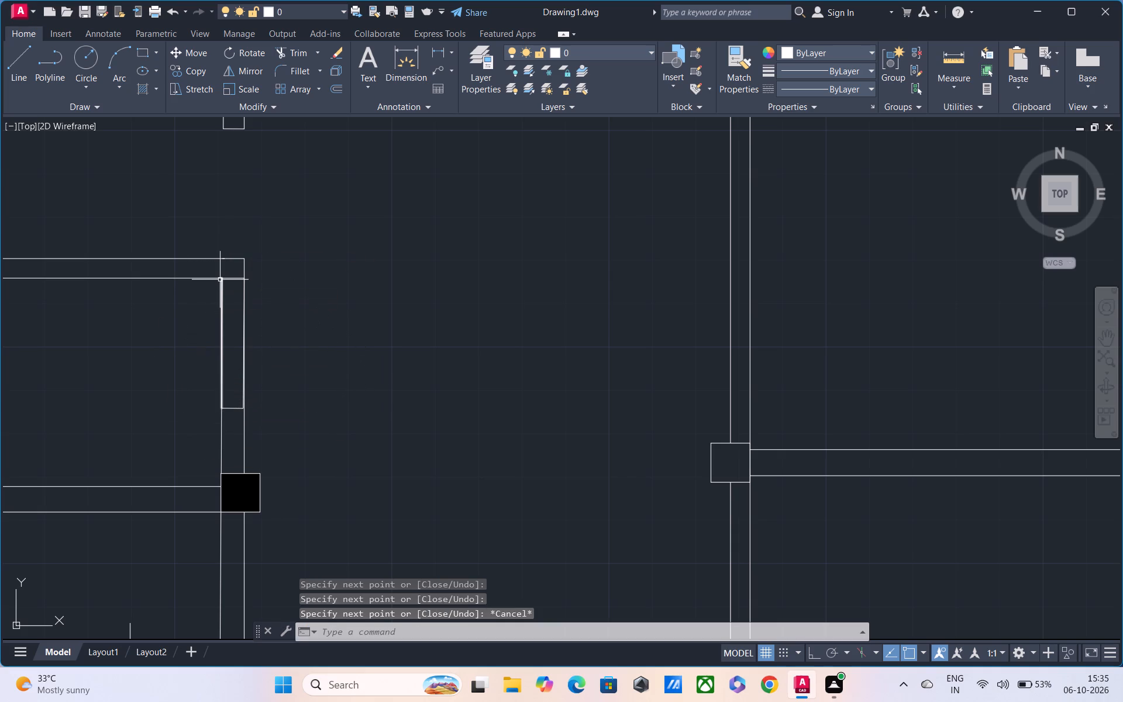
Trim both wall lines inside the outlined 2.5' opening below the partition.
text(tr)
key(space)
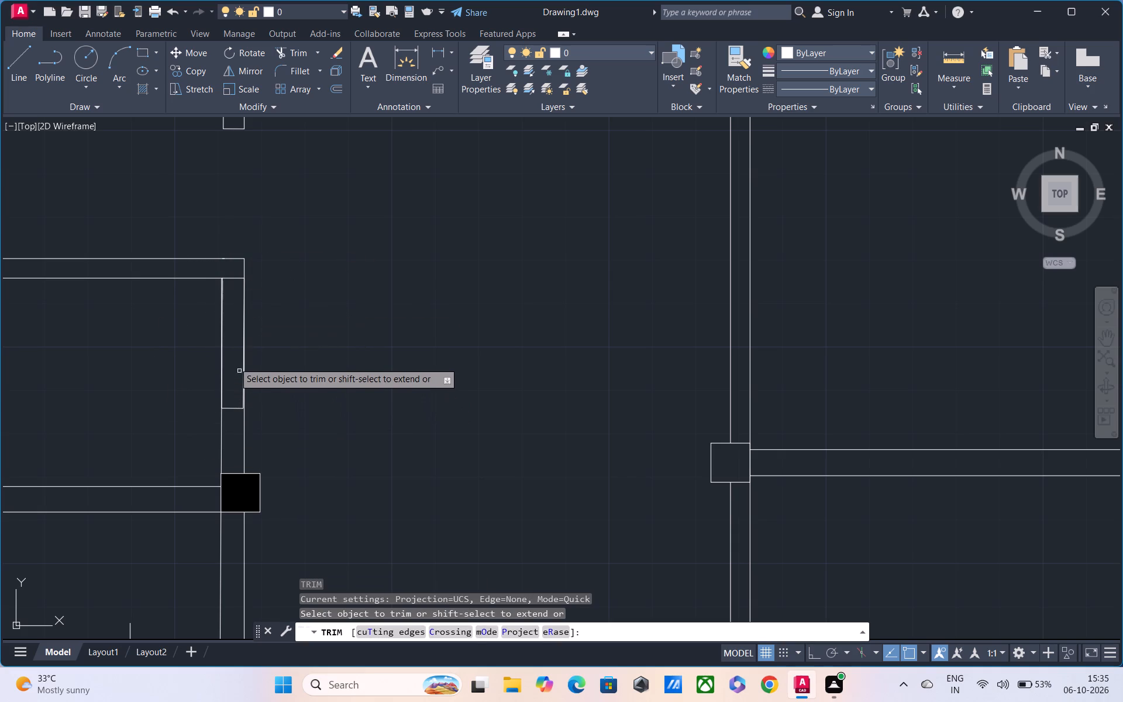
drag(143, 333, 283, 338)
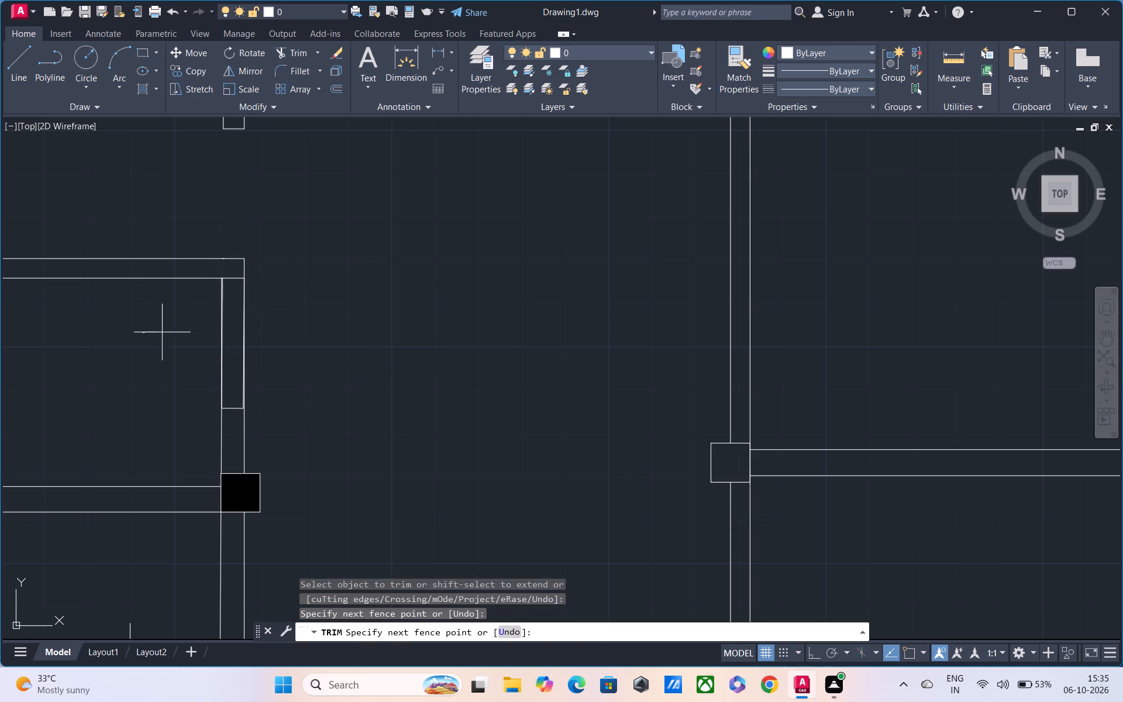
drag(283, 338, 334, 345)
middle_drag(327, 340, 288, 369)
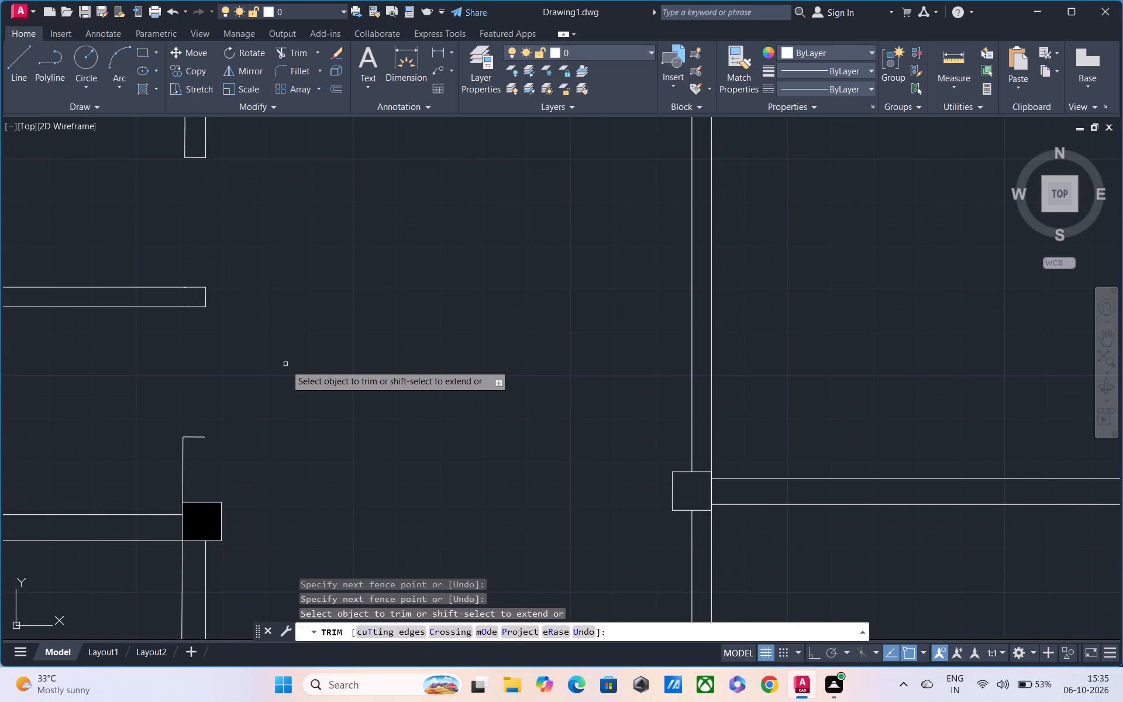
text(ll)
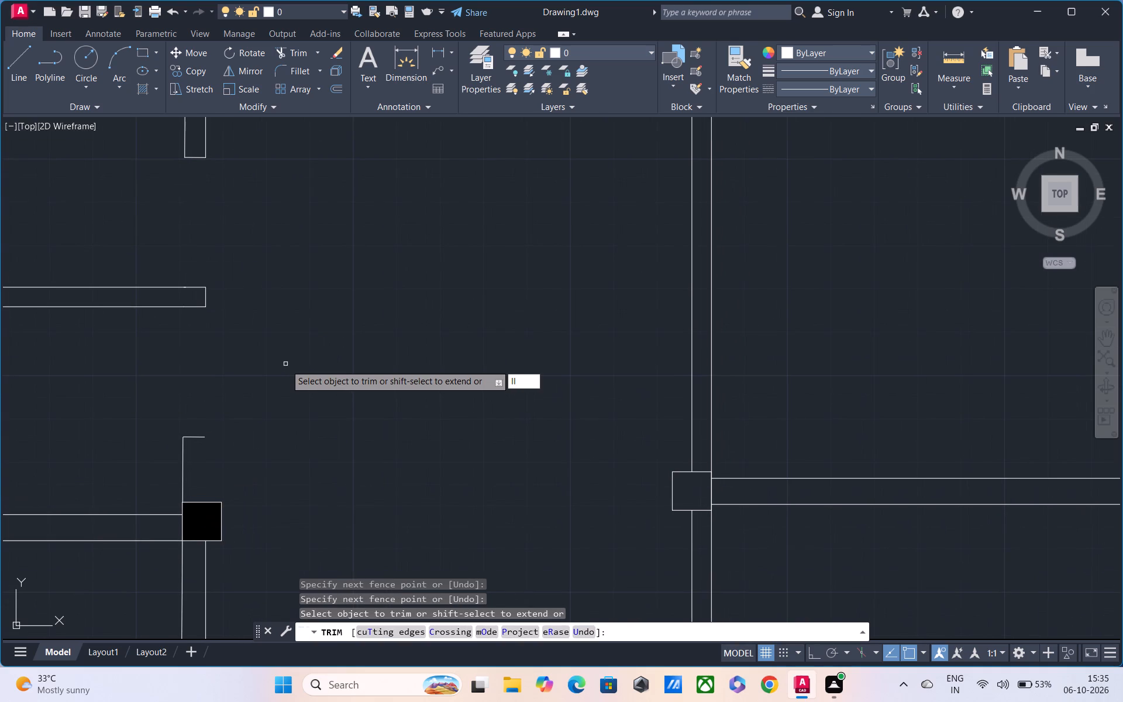
key(BackSpace)
key(space)
key(Escape)
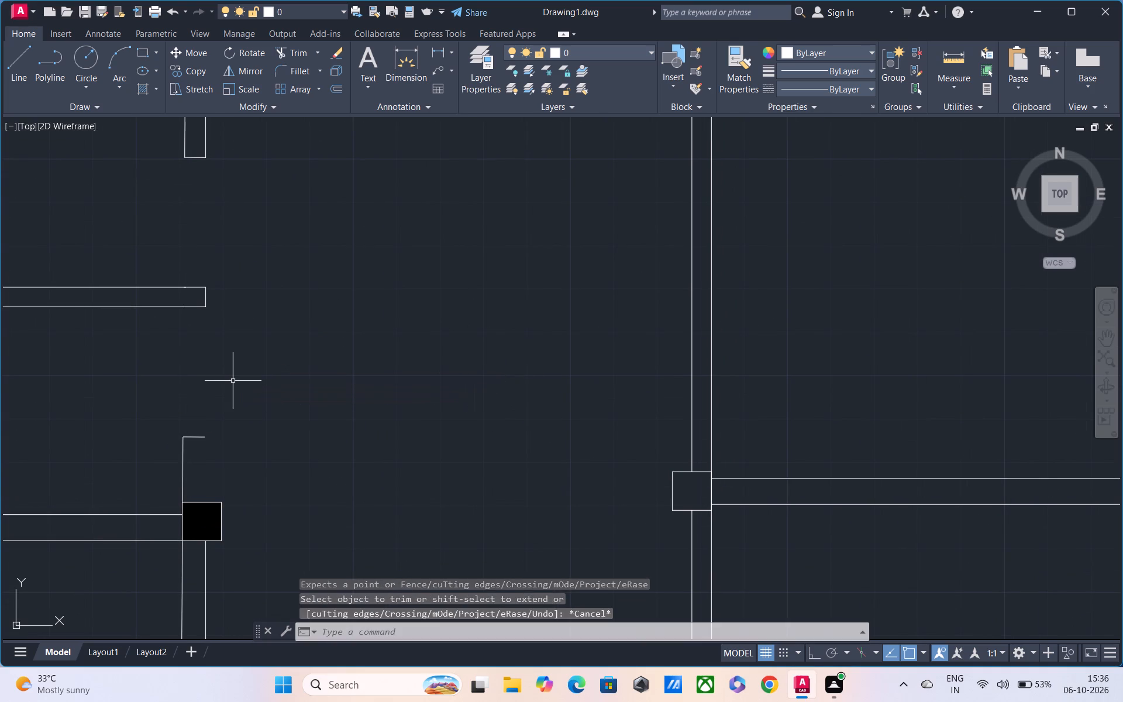
With Ortho on, redraw the missing outer wall line from the opening's lower edge down to the solid square.
text(l)
key(space)
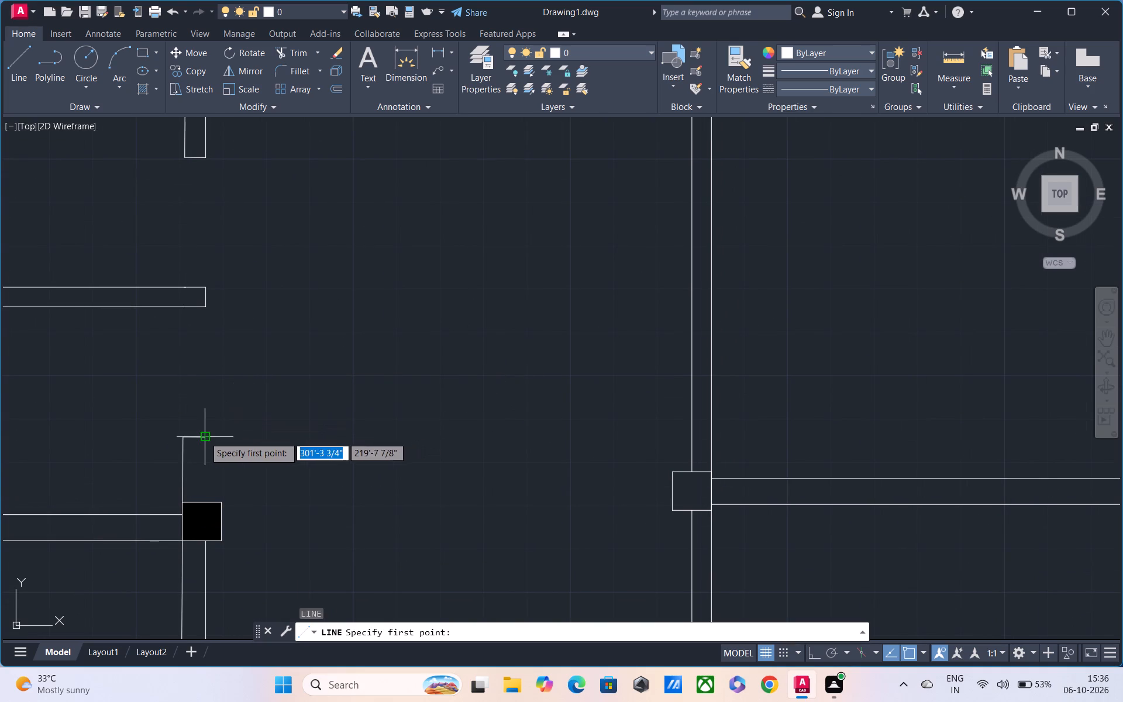
click(204, 436)
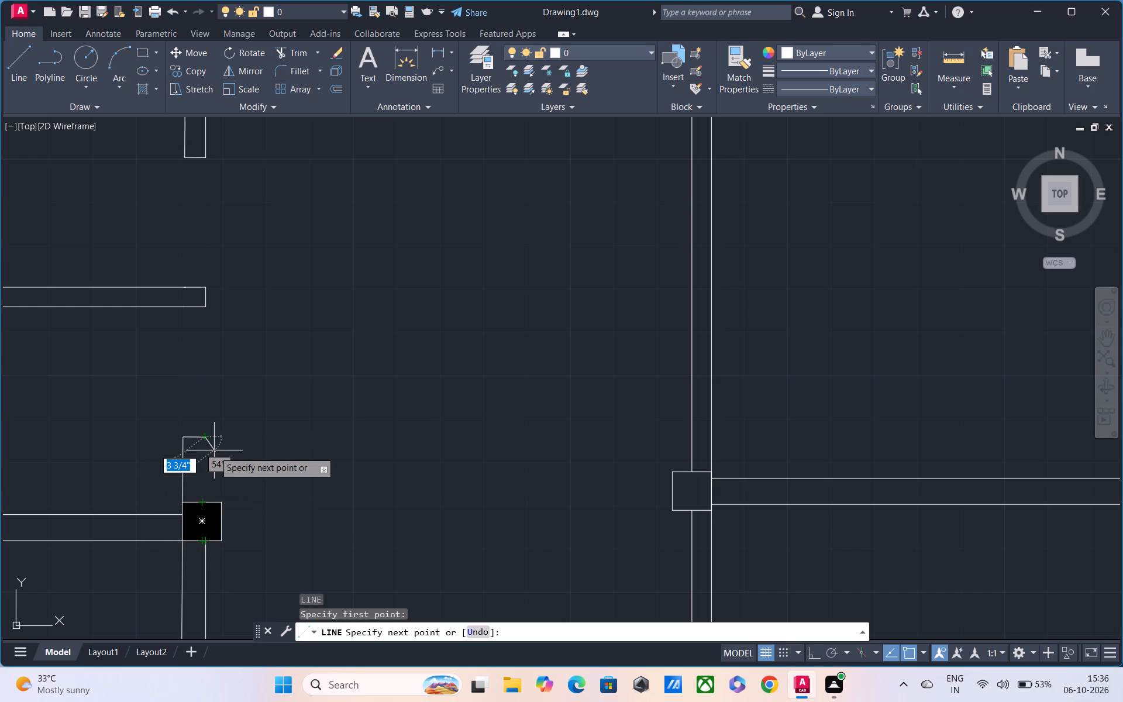
key(F8)
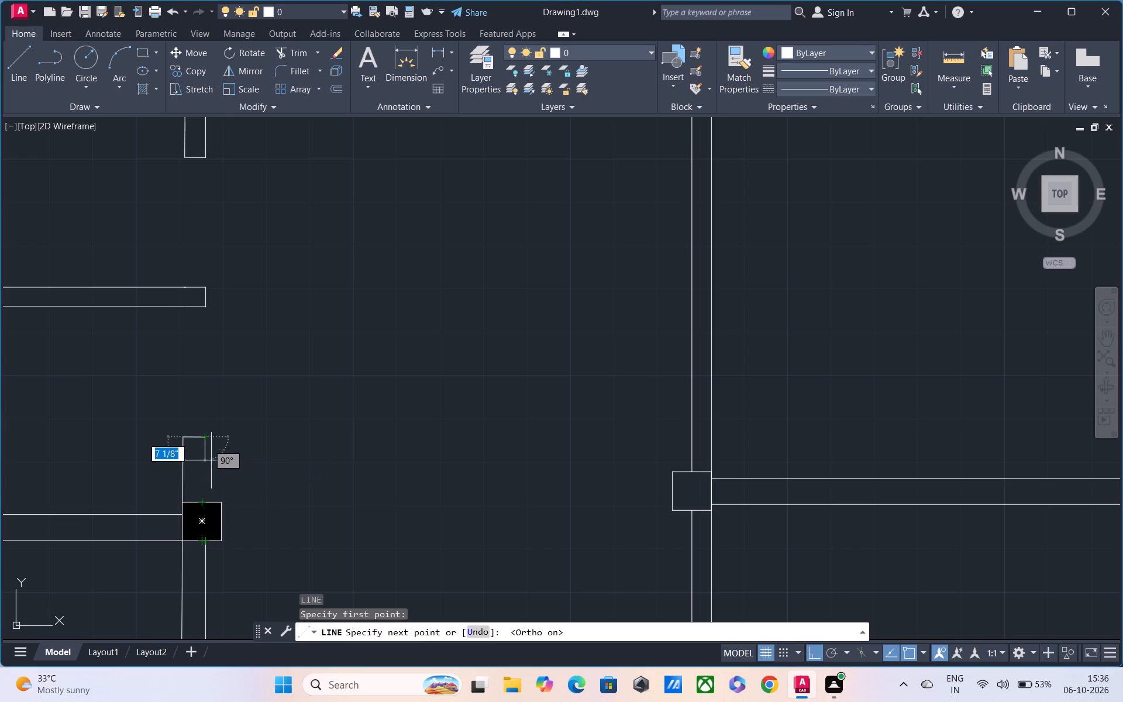
scroll(209, 474, up, 2)
middle_drag(193, 510, 215, 462)
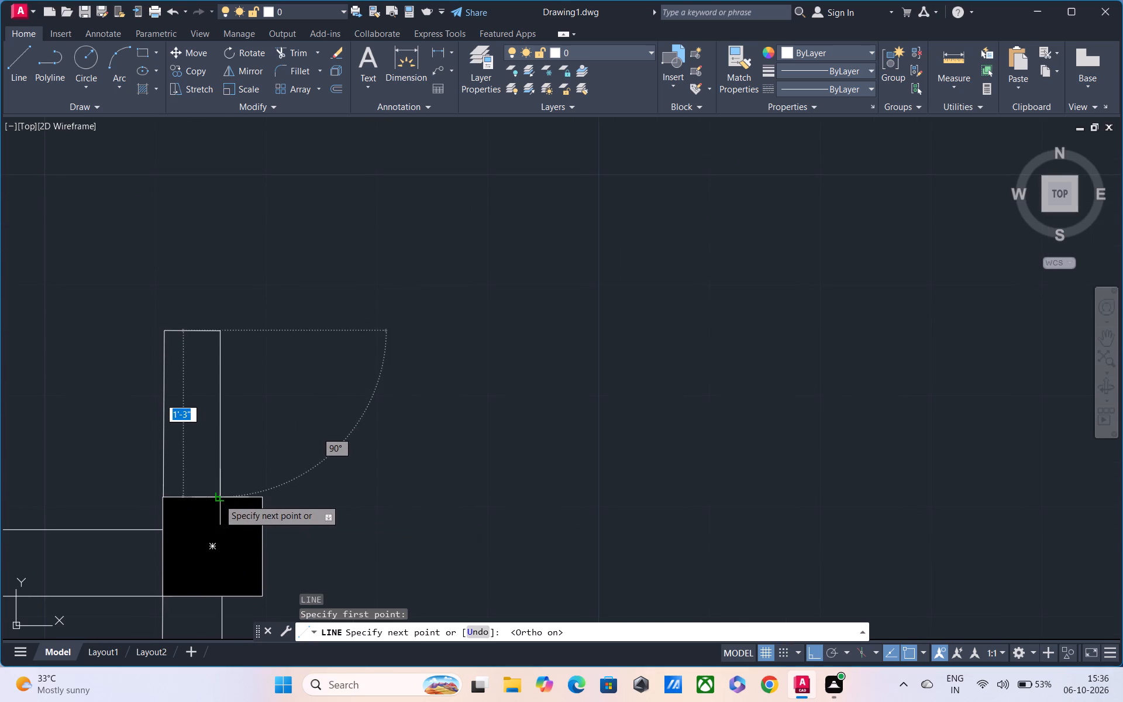
click(219, 499)
scroll(228, 491, down, 3)
key(Escape)
Outline a 3' opening in the horizontal partition beside the staircase, measured from its junction with the central vertical wall.
scroll(262, 475, down, 2)
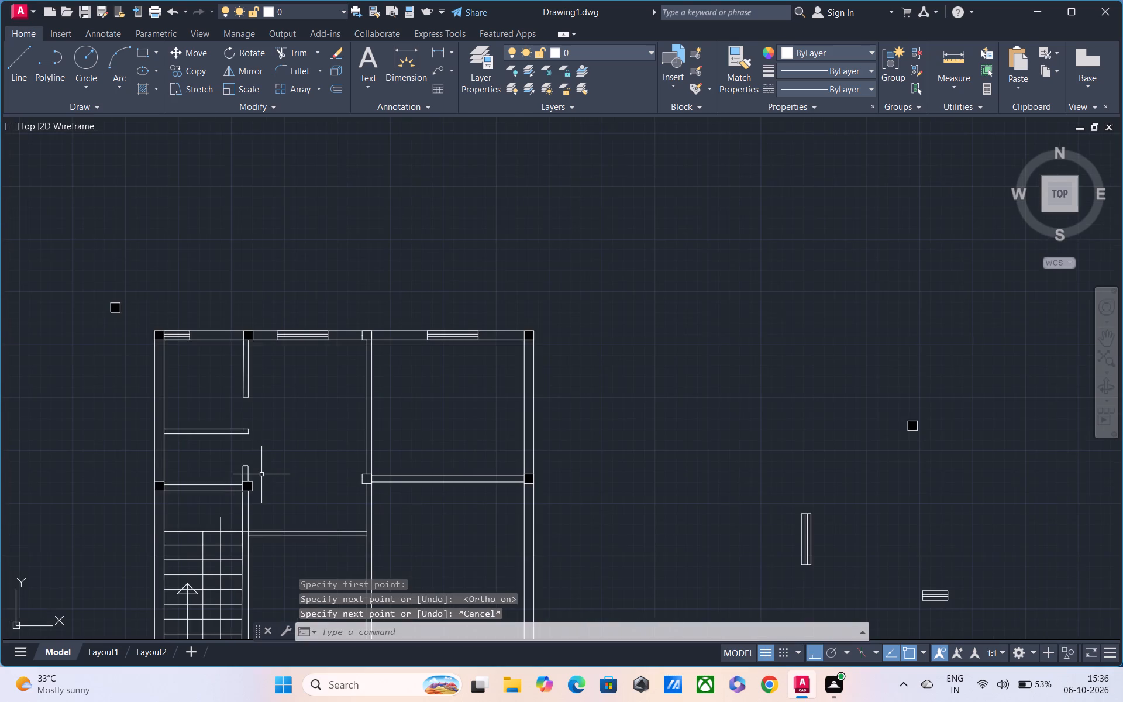
middle_drag(257, 469, 247, 414)
middle_drag(244, 409, 156, 404)
middle_drag(202, 445, 147, 437)
middle_drag(198, 448, 205, 420)
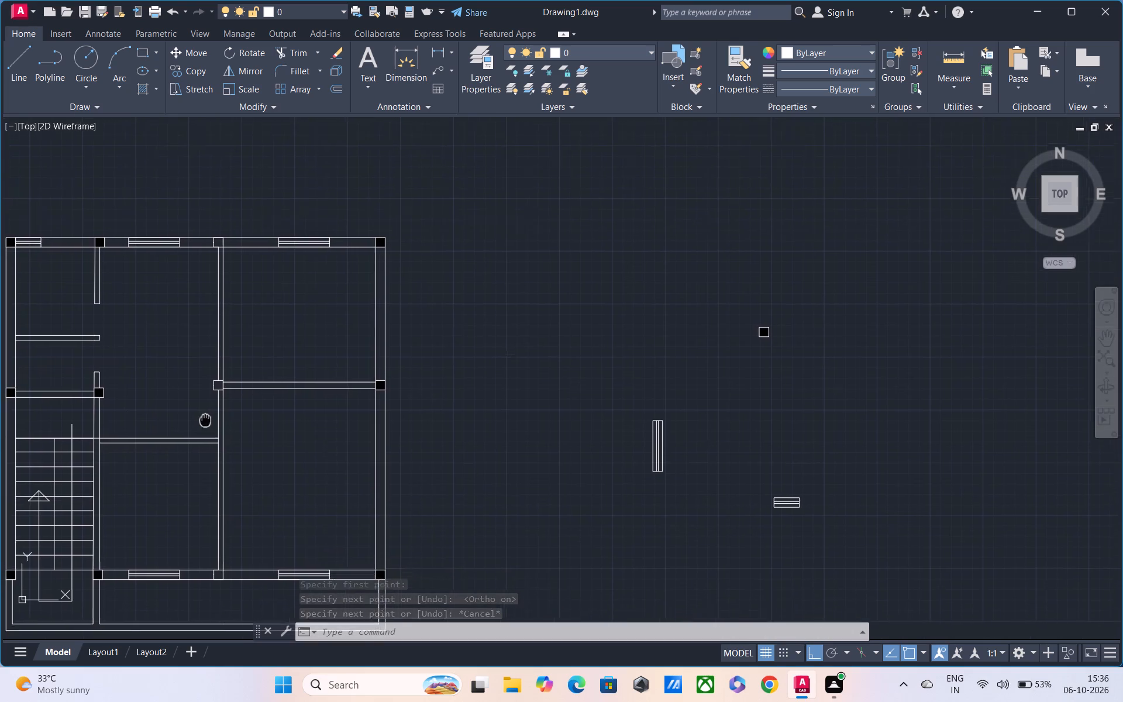
scroll(198, 444, up, 2)
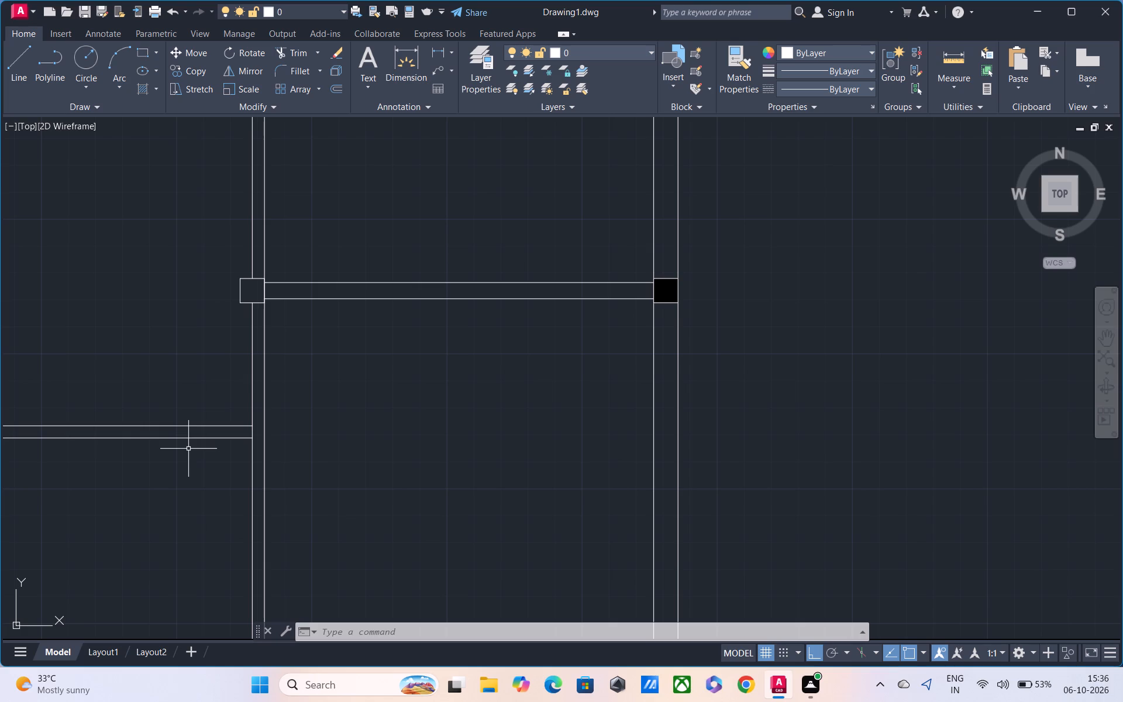
scroll(205, 453, down, 2)
middle_drag(204, 454, 219, 435)
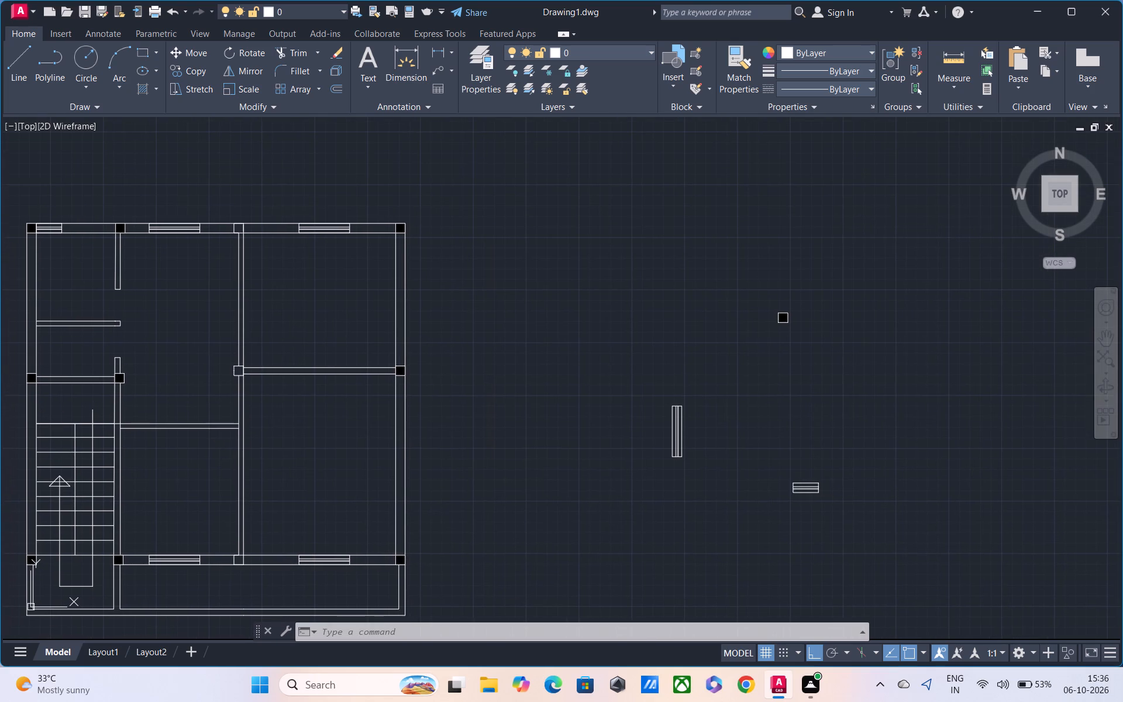
text(l)
key(space)
scroll(228, 426, up, 2)
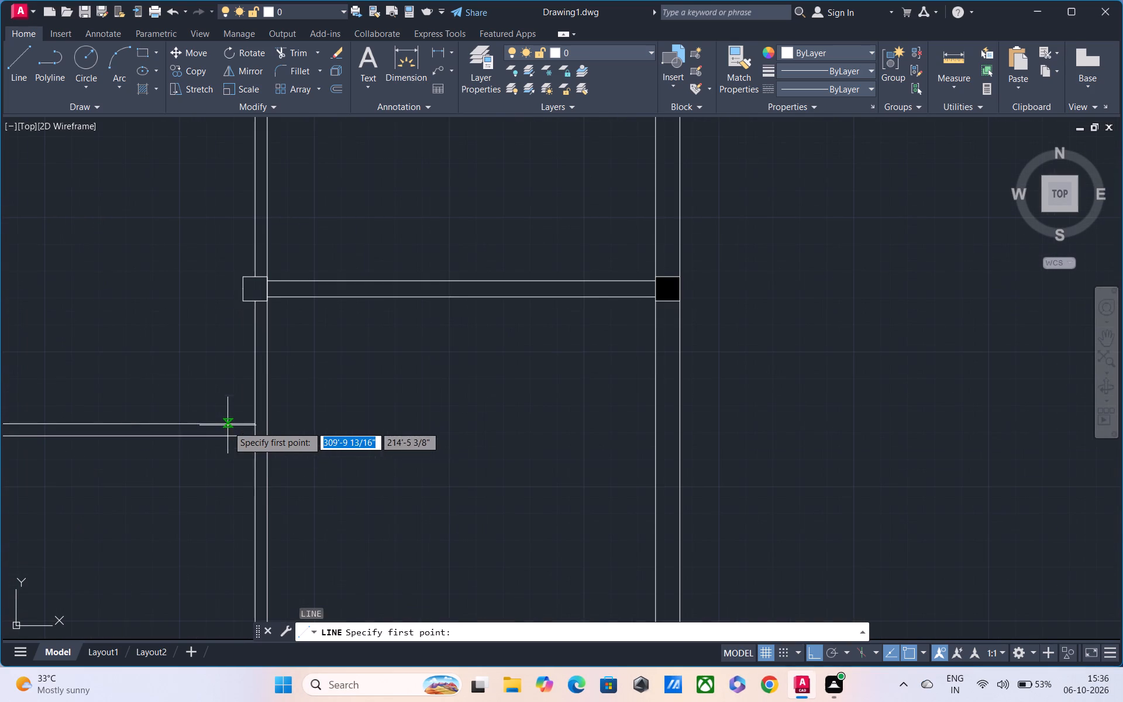
click(254, 426)
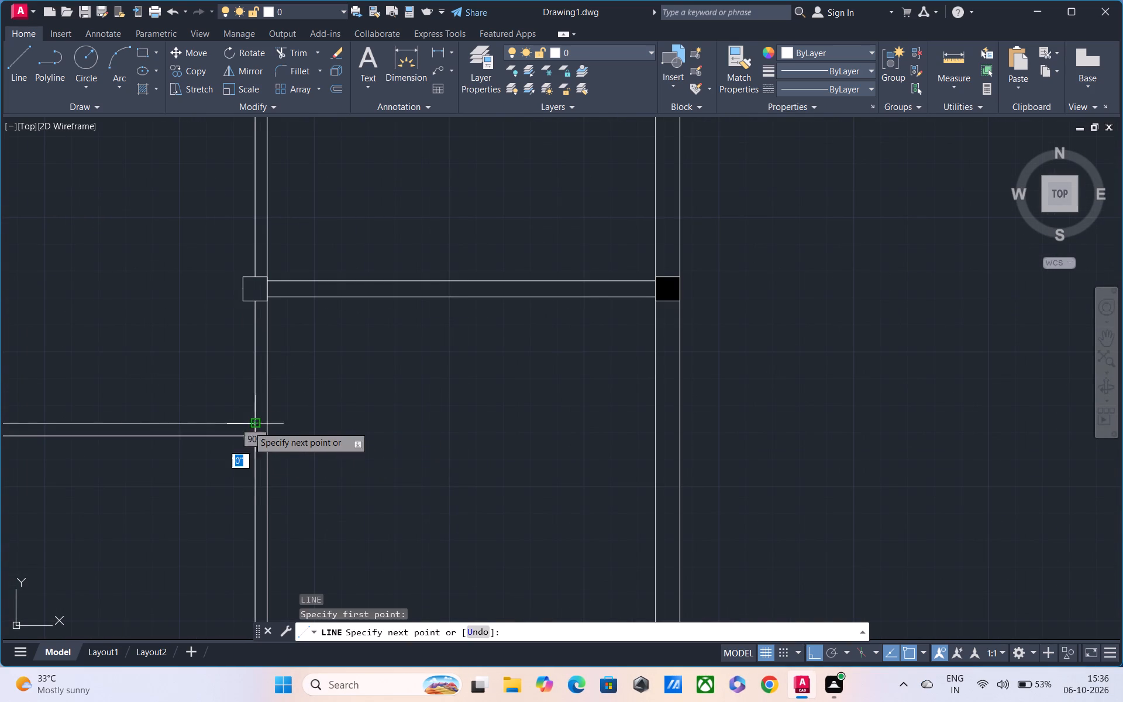
text(3')
key(Return)
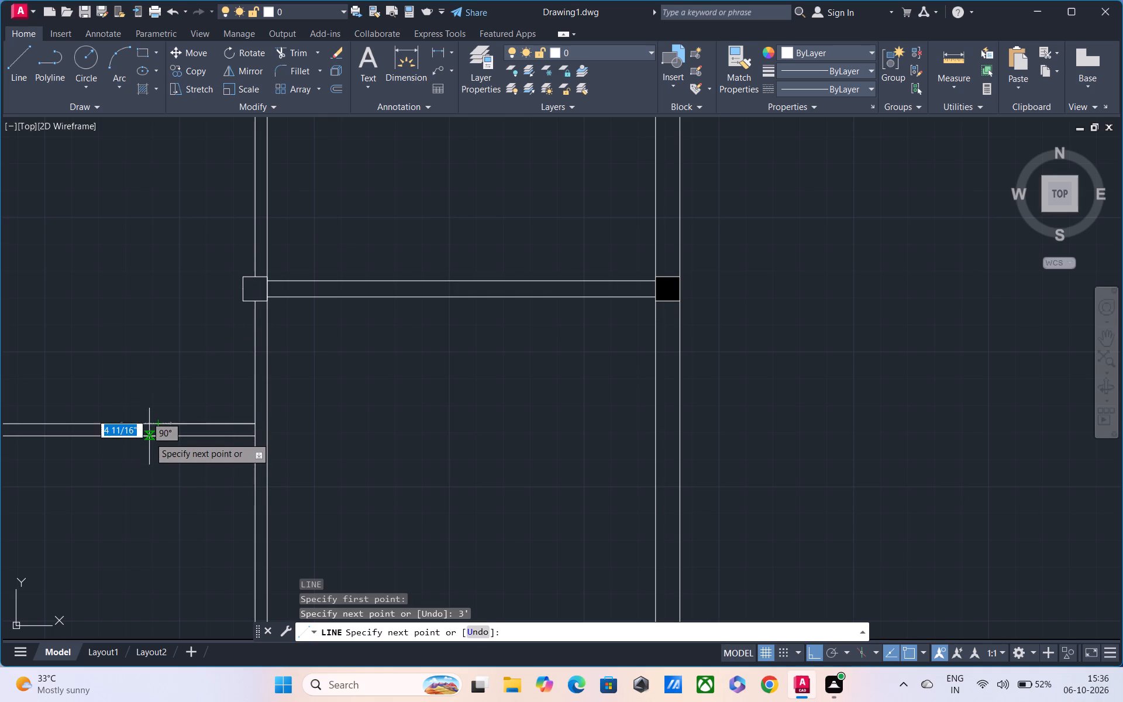
click(162, 436)
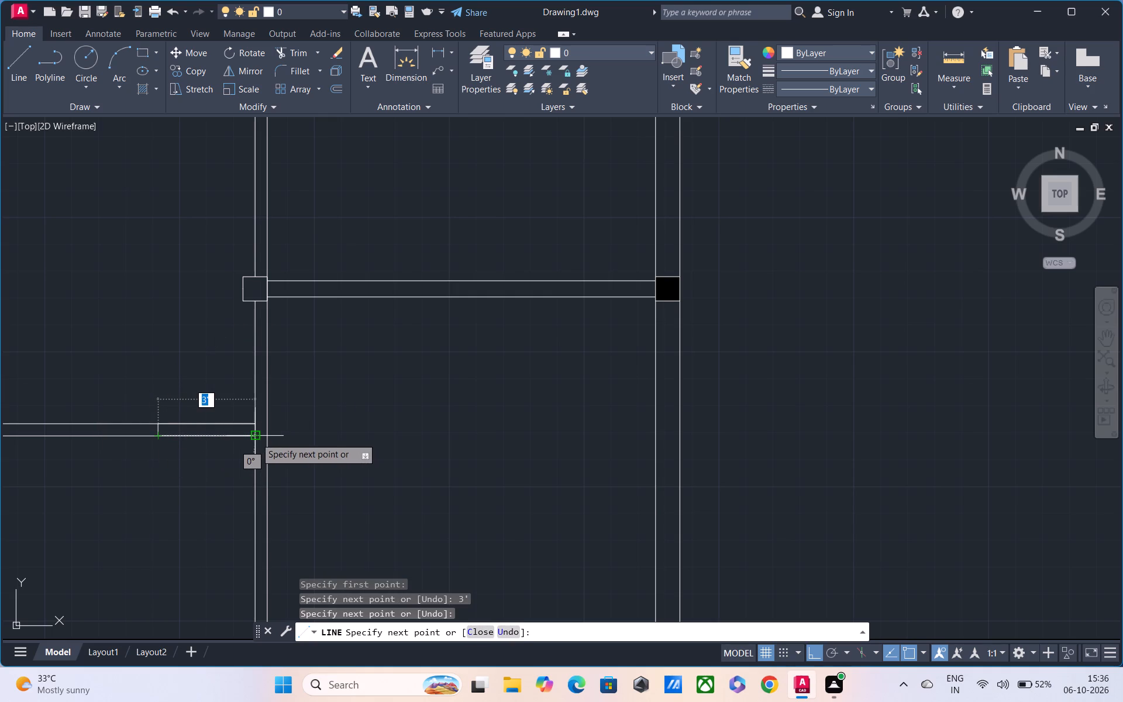
click(256, 438)
key(Escape)
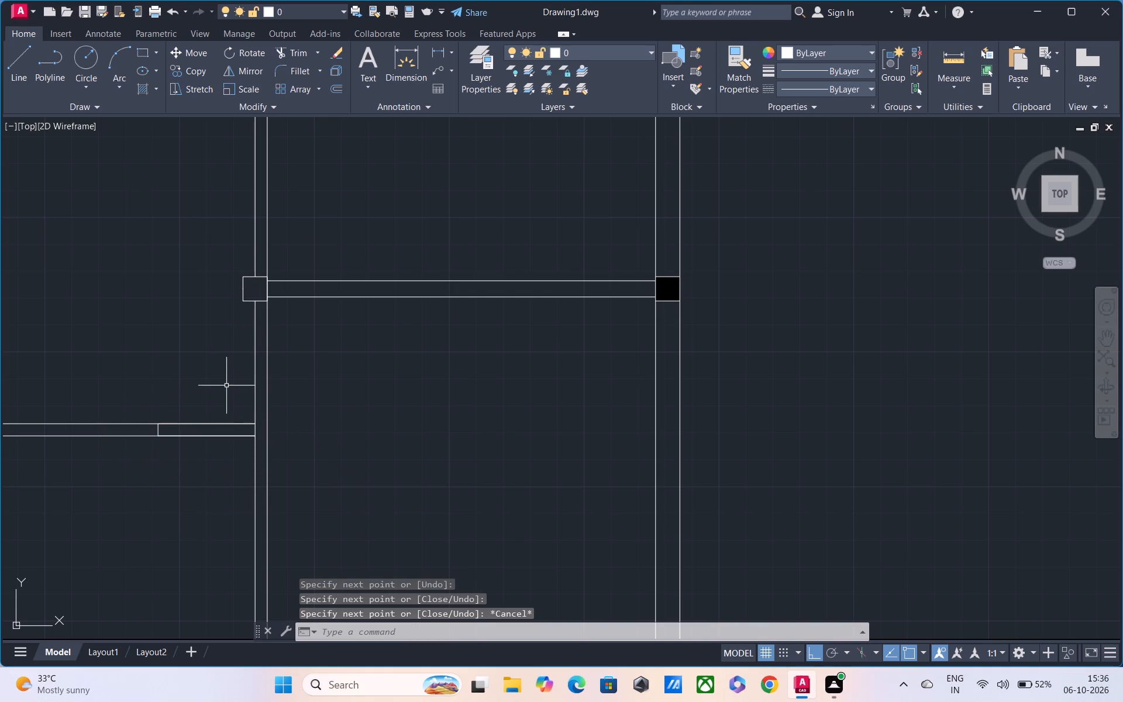
Trim both partition lines inside the outlined 3' opening next to the central wall.
text(tr)
key(space)
drag(216, 396, 216, 508)
scroll(212, 479, down, 1)
middle_drag(211, 466, 222, 259)
scroll(222, 259, down, 1)
middle_drag(213, 267, 193, 317)
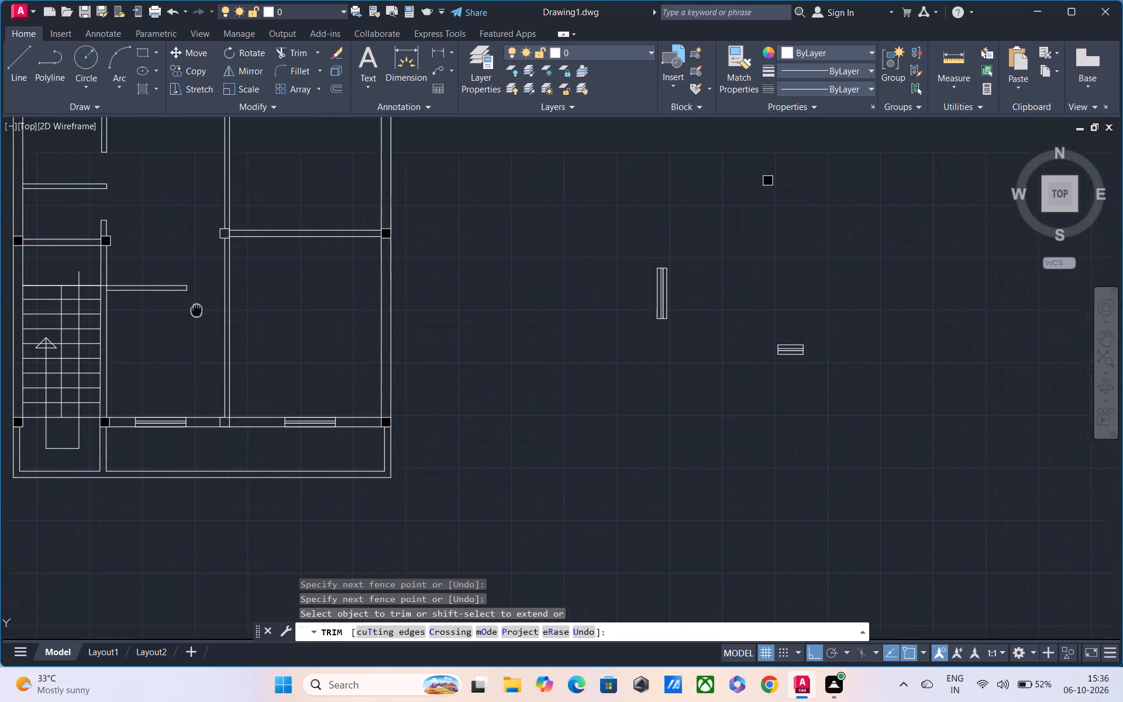
middle_drag(193, 317, 191, 321)
middle_drag(187, 326, 103, 368)
middle_drag(189, 369, 159, 406)
middle_drag(171, 380, 208, 381)
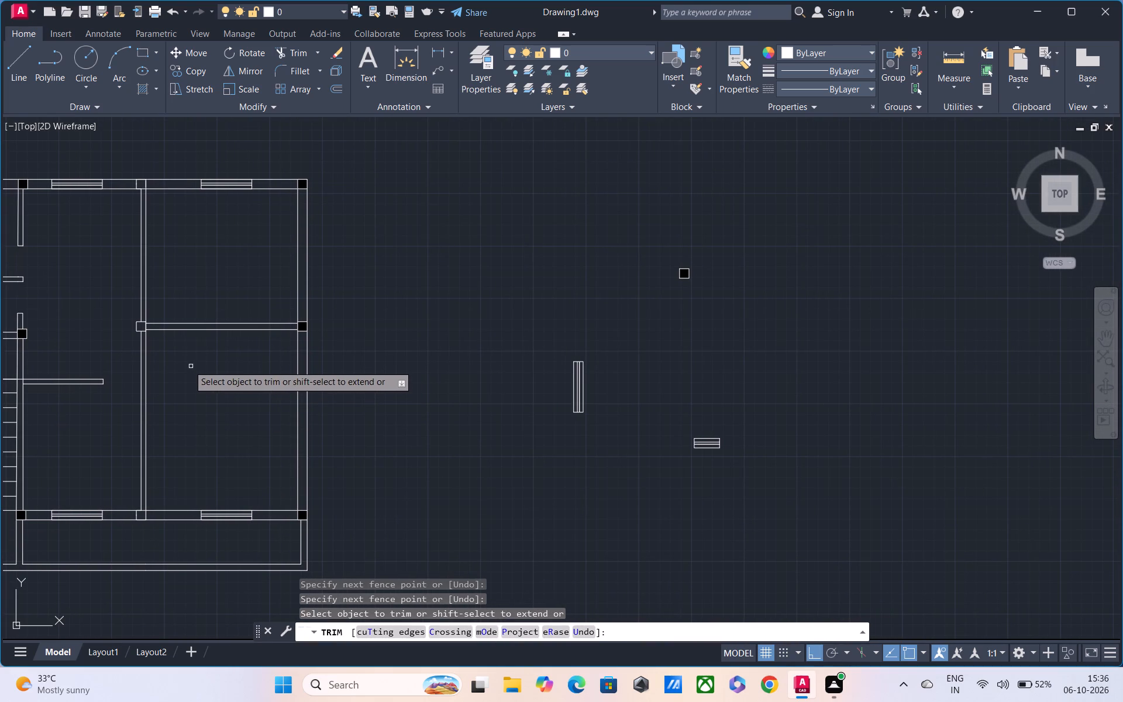
text(l)
key(space)
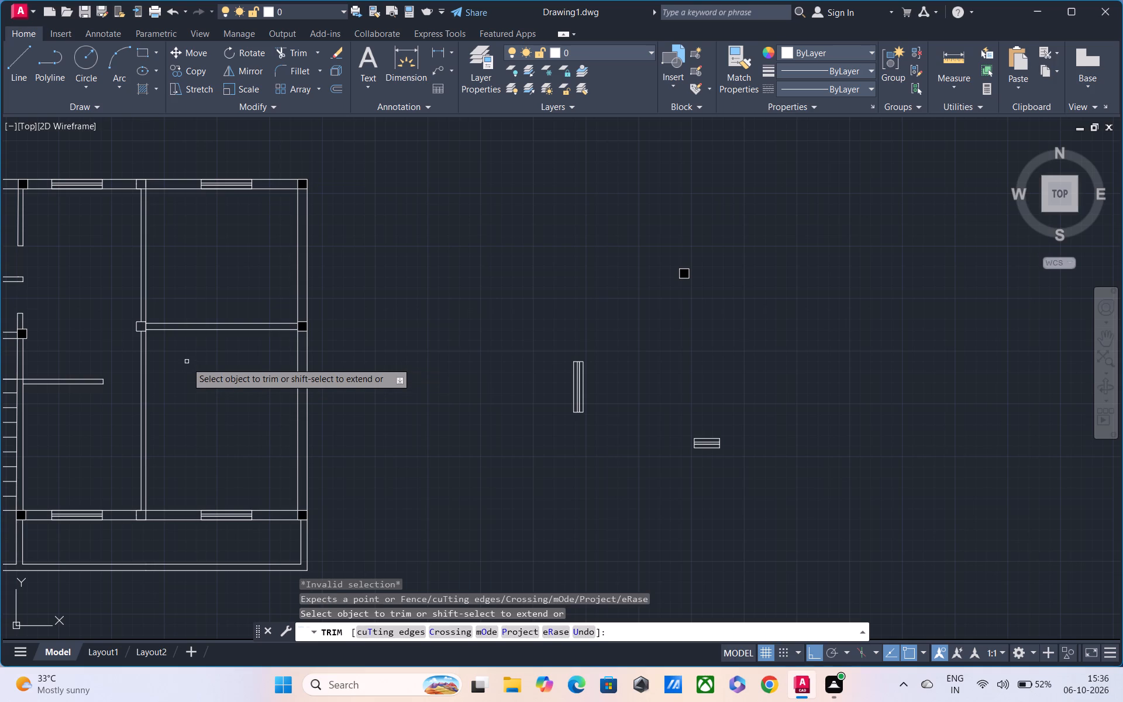
key(Escape)
Outline a 3' opening in the central vertical wall, measured downward from the hollow square at the partition junction.
text(l)
key(space)
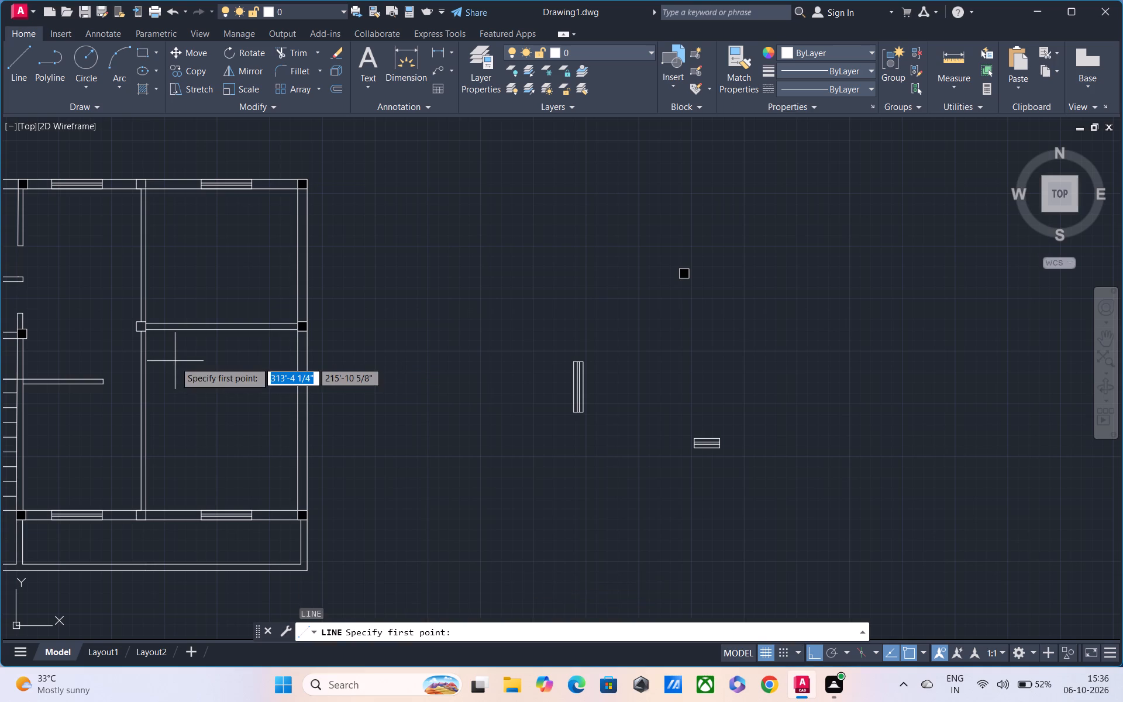
scroll(168, 362, up, 1)
scroll(137, 318, up, 1)
click(118, 313)
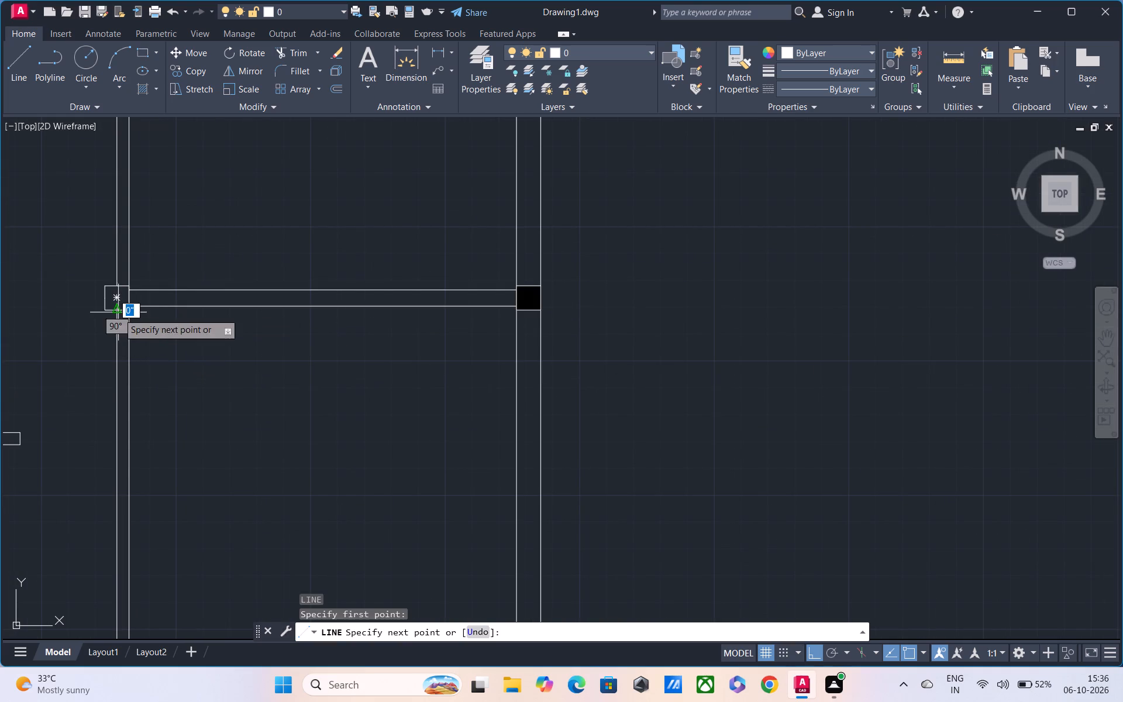
text(3;)
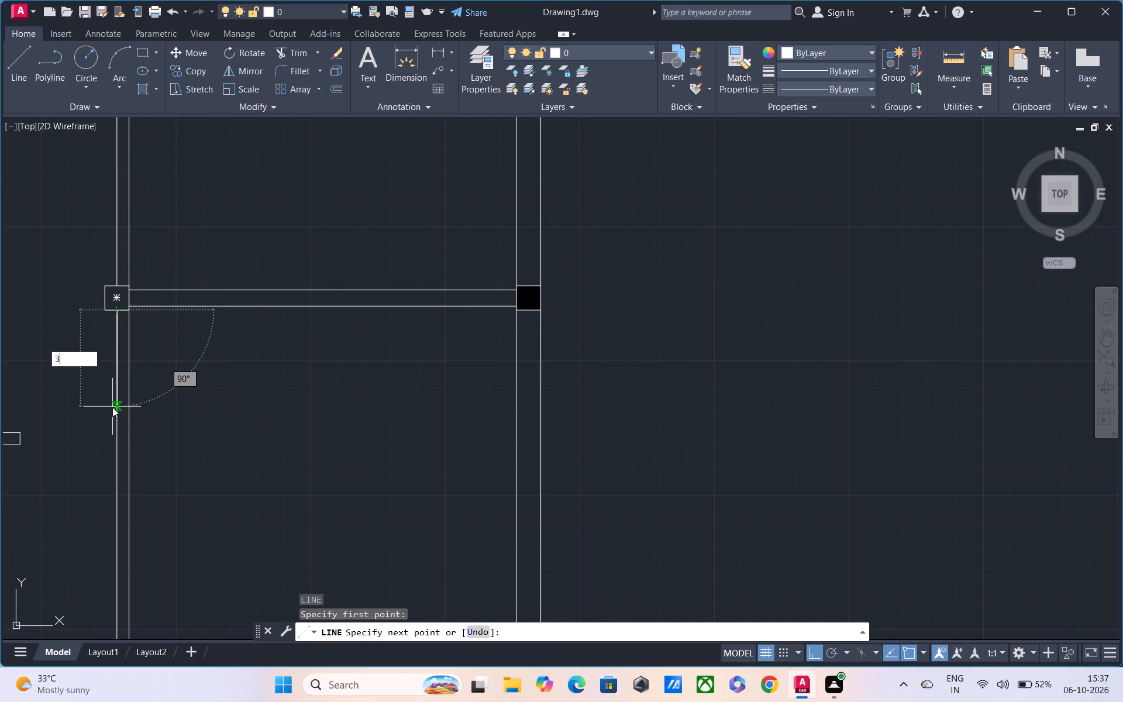
key(BackSpace)
key(apostrophe)
key(Return)
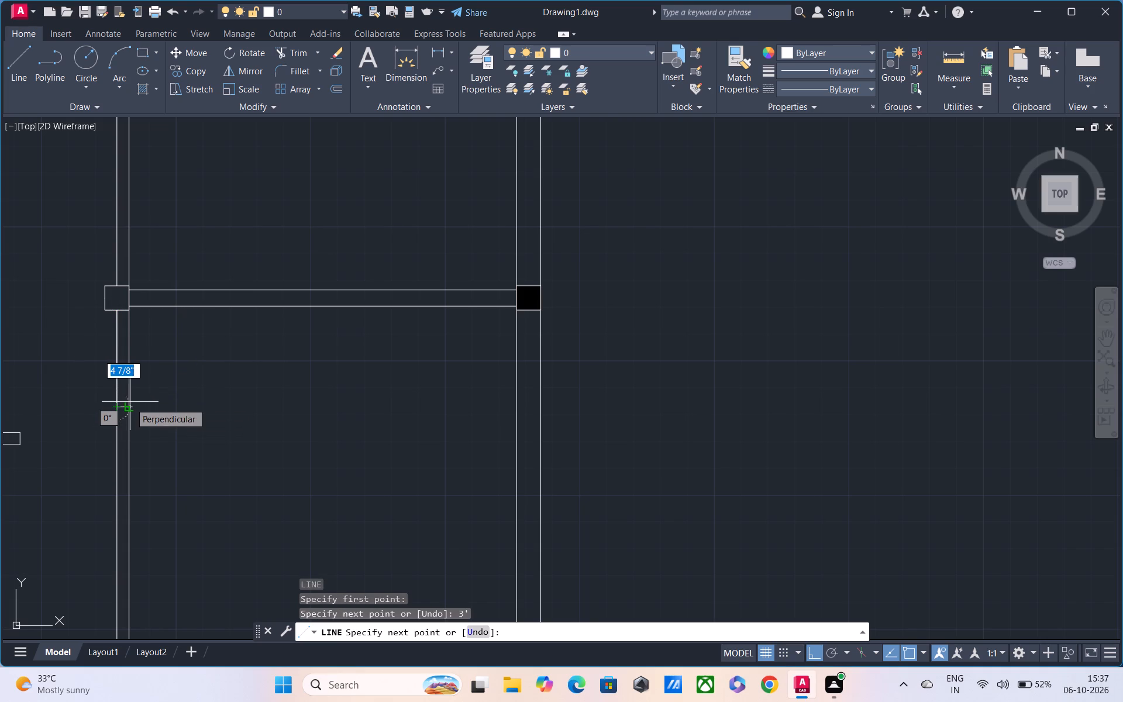
click(130, 402)
click(130, 310)
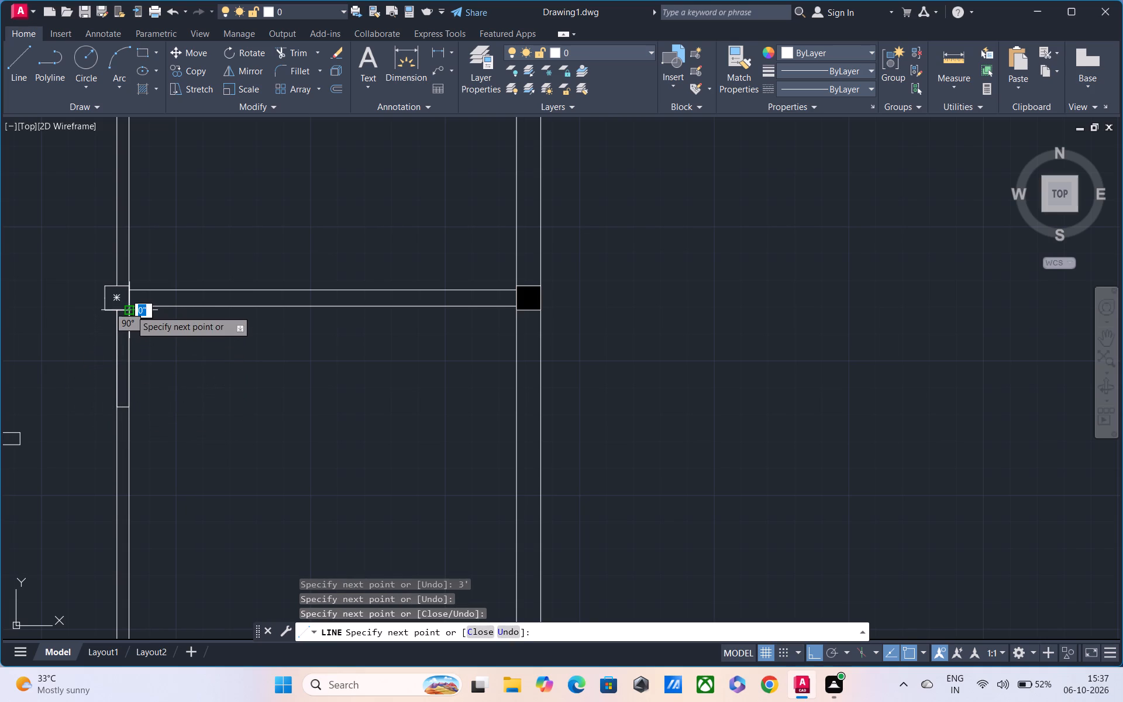
key(Escape)
Trim both wall lines inside the outlined 3' opening below the hollow junction square.
text(tr)
key(space)
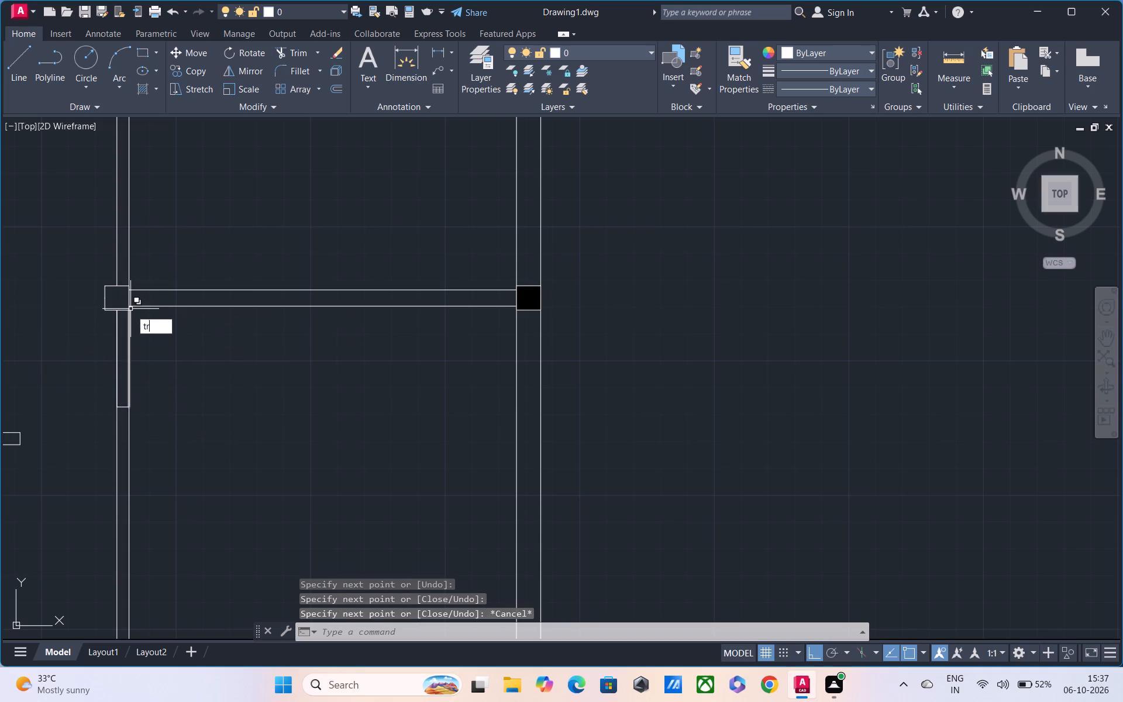
drag(88, 361, 229, 371)
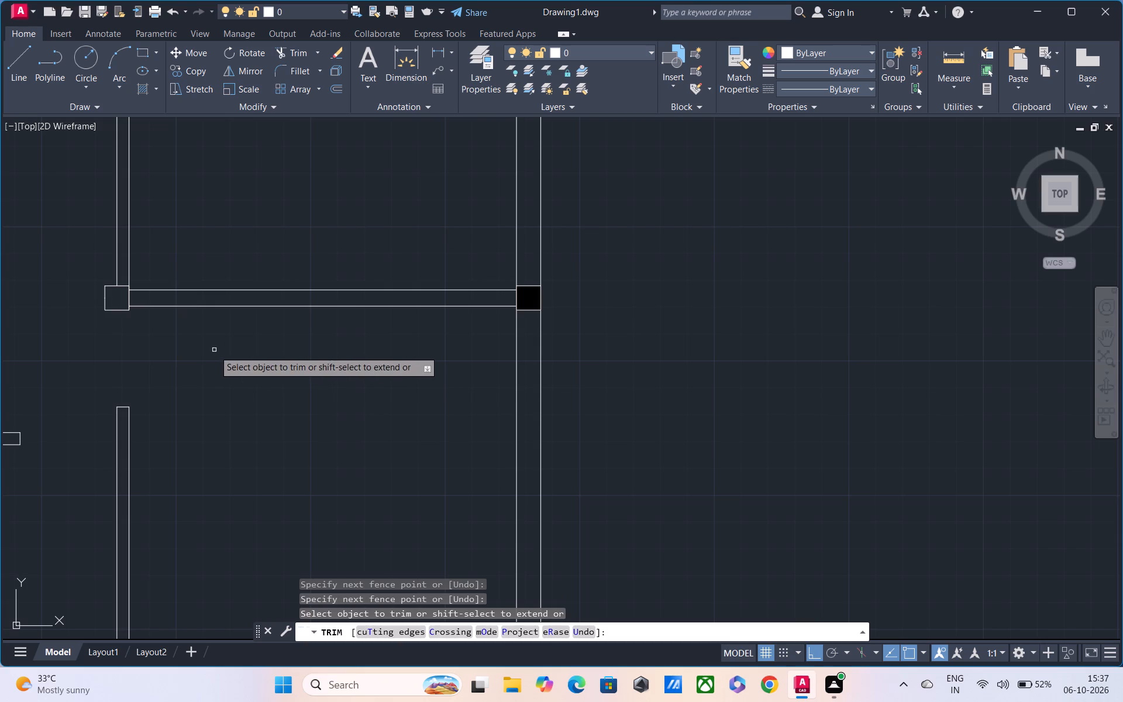
middle_drag(216, 367, 228, 528)
scroll(233, 521, down, 2)
middle_drag(220, 421, 224, 503)
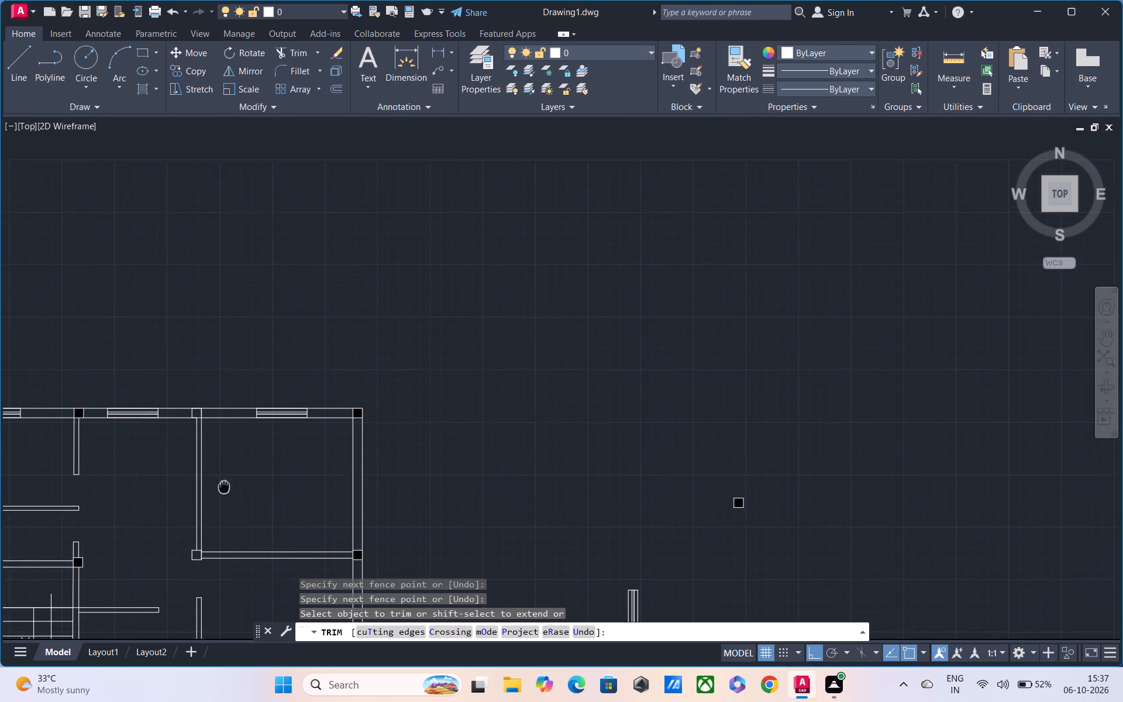
middle_drag(224, 503, 224, 504)
middle_drag(219, 492, 199, 339)
text(tr)
key(Escape)
key(Escape)
Outline a 3' opening in the central vertical wall, measured upward from the top of the hollow junction square.
text(l)
key(space)
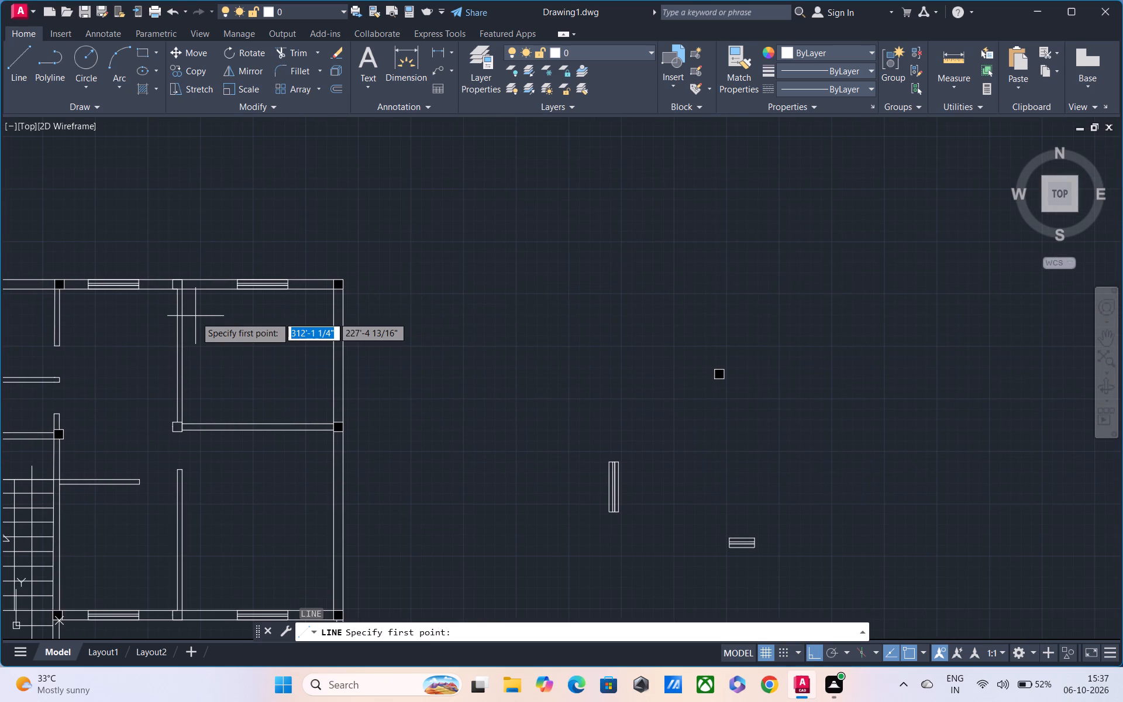
middle_drag(195, 316, 191, 305)
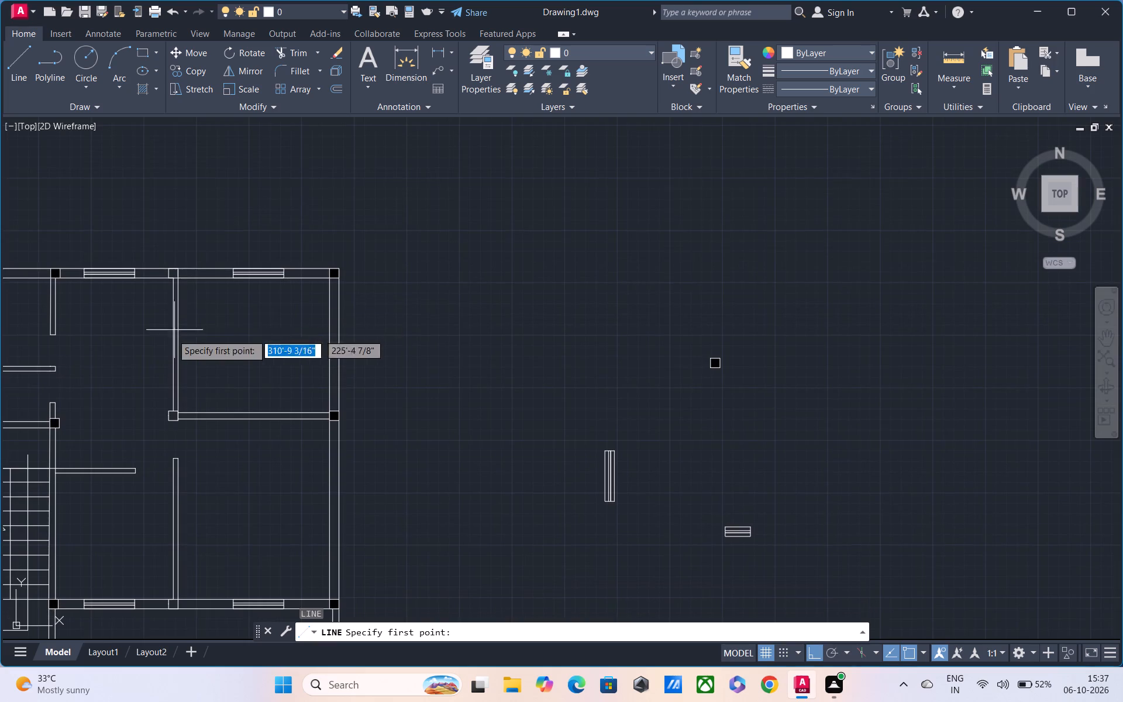
scroll(168, 343, up, 2)
middle_drag(177, 413, 173, 289)
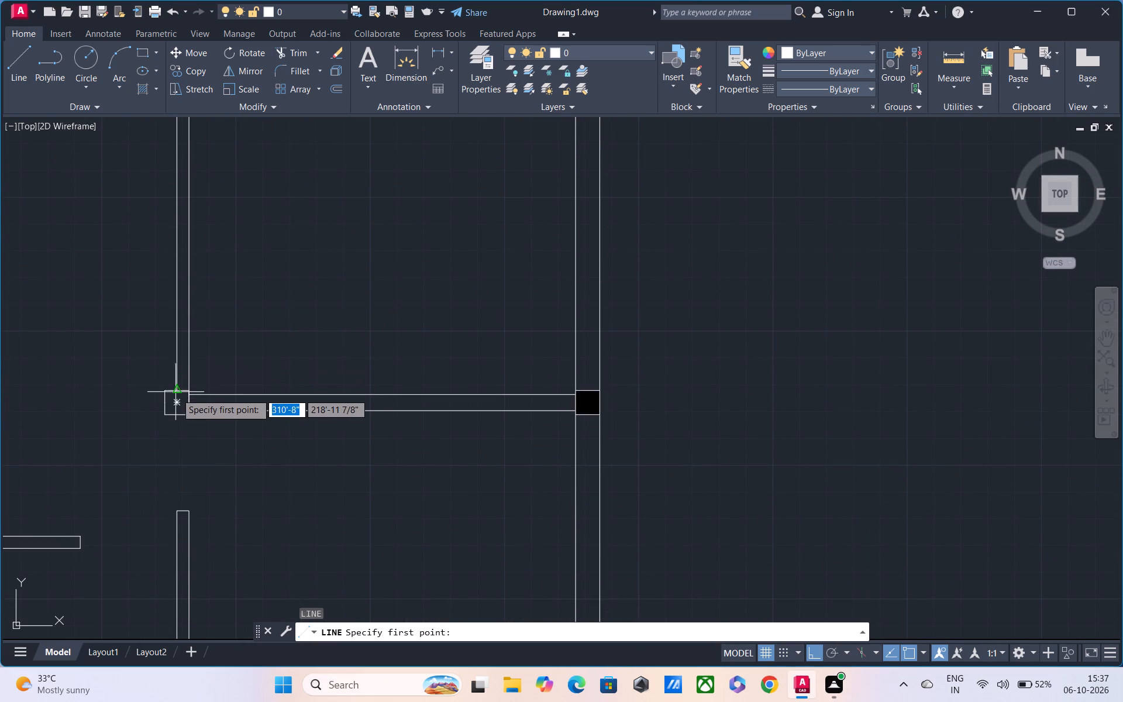
click(176, 393)
text(3')
key(Return)
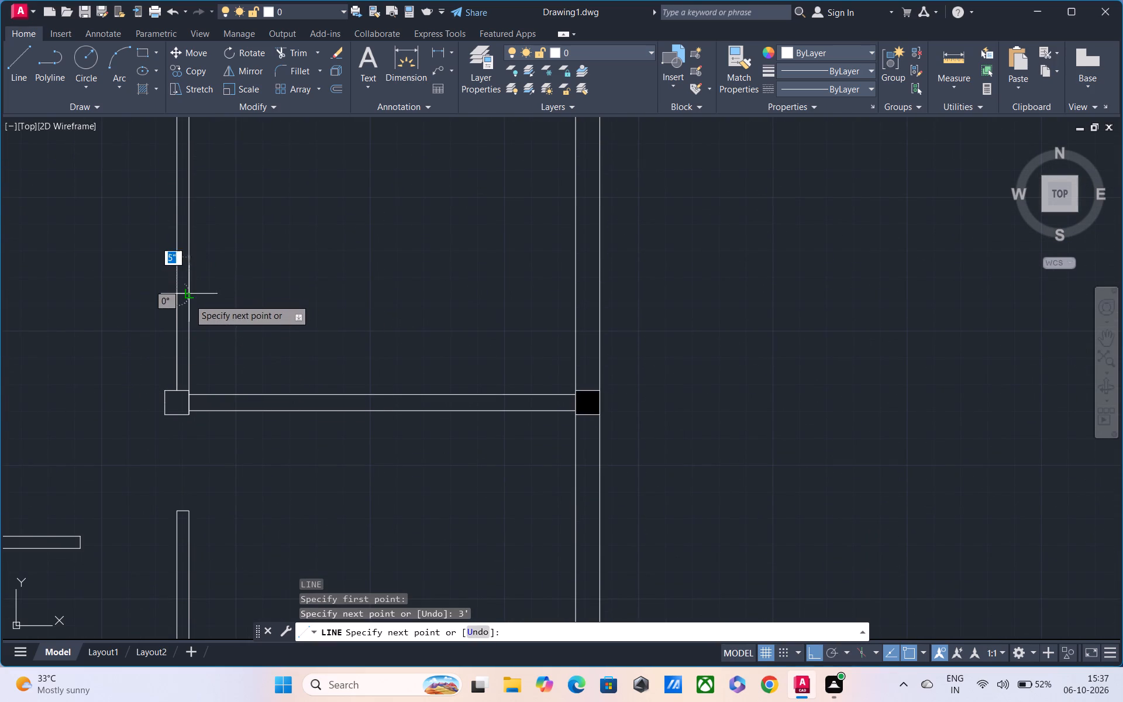
click(188, 293)
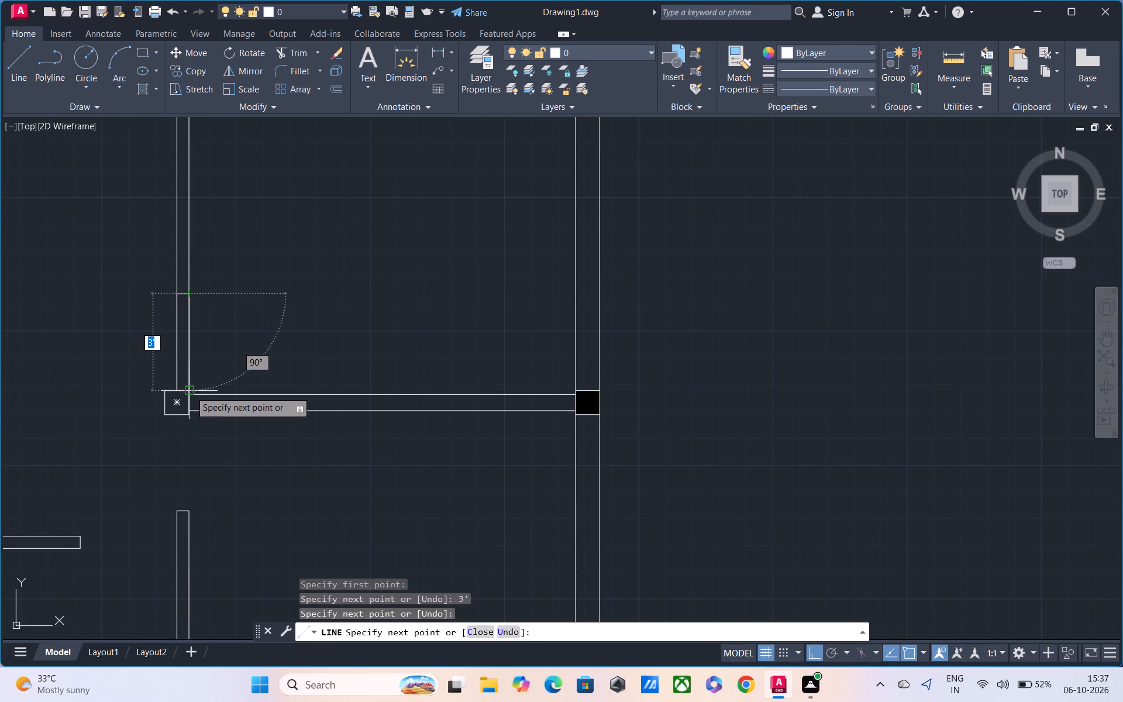
click(191, 393)
key(Escape)
Trim both wall lines inside the outlined 3' opening above the hollow junction square.
text(tr)
key(space)
drag(147, 315, 239, 347)
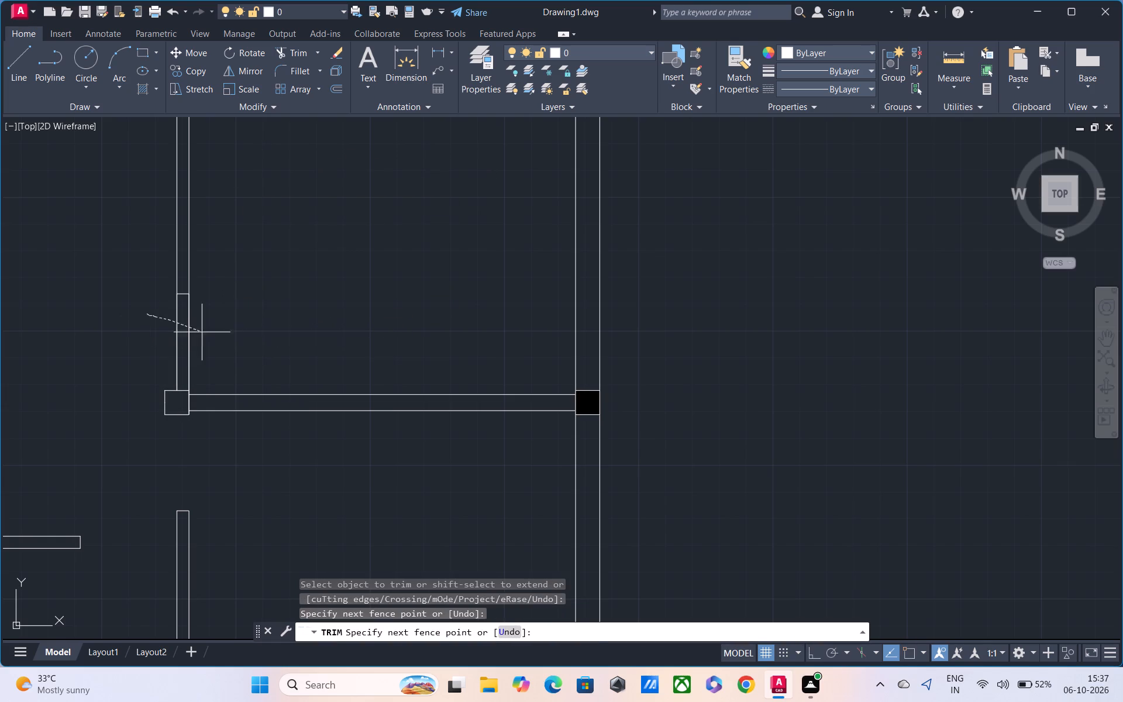
drag(239, 347, 253, 350)
Examine the whole floor plan, checking the walls, partitions and door openings cut so far.
scroll(253, 295, down, 2)
middle_drag(251, 428, 278, 367)
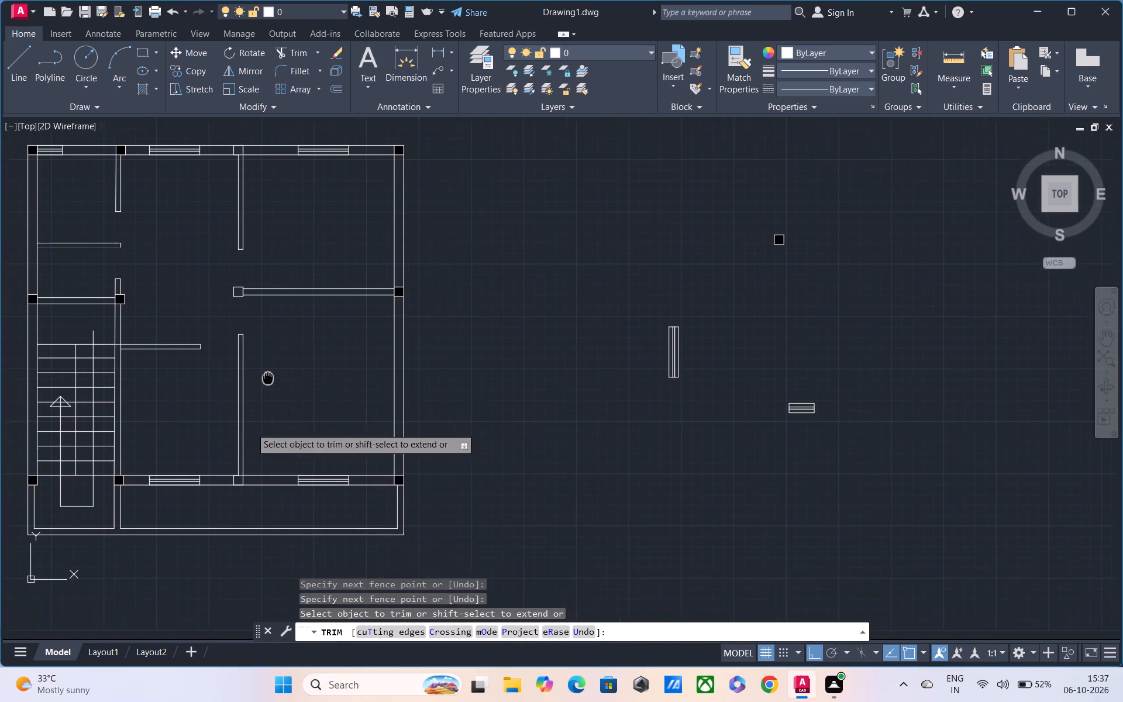
middle_drag(278, 367, 288, 363)
scroll(295, 362, down, 1)
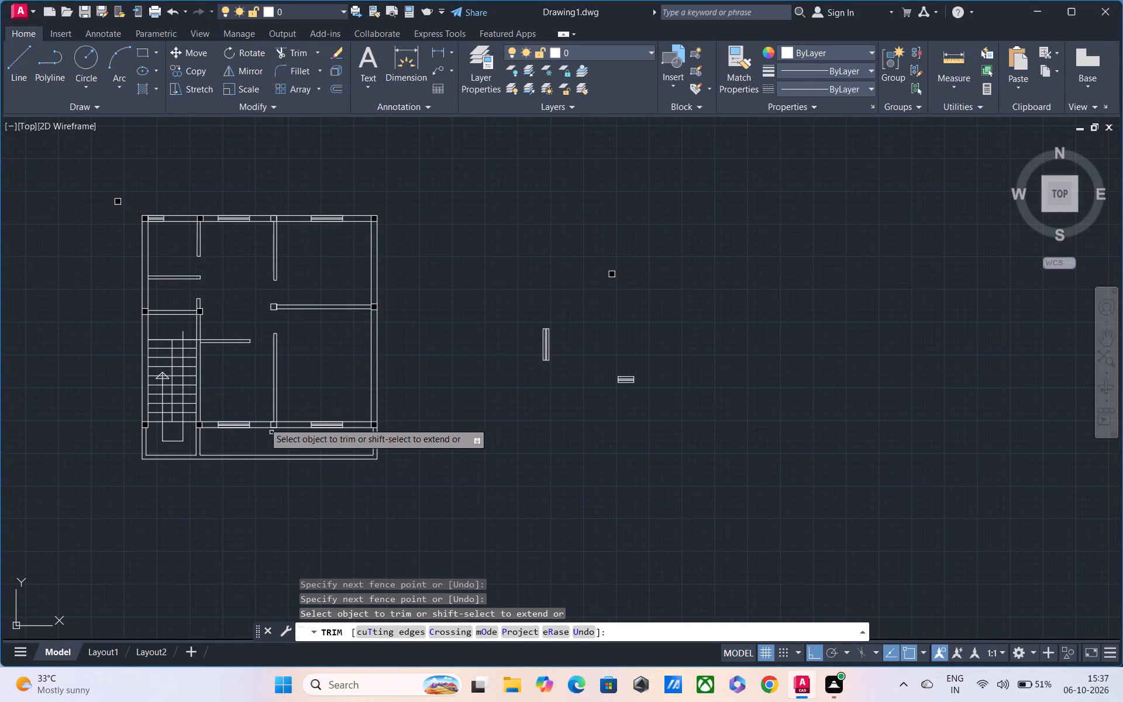
middle_drag(280, 330, 283, 417)
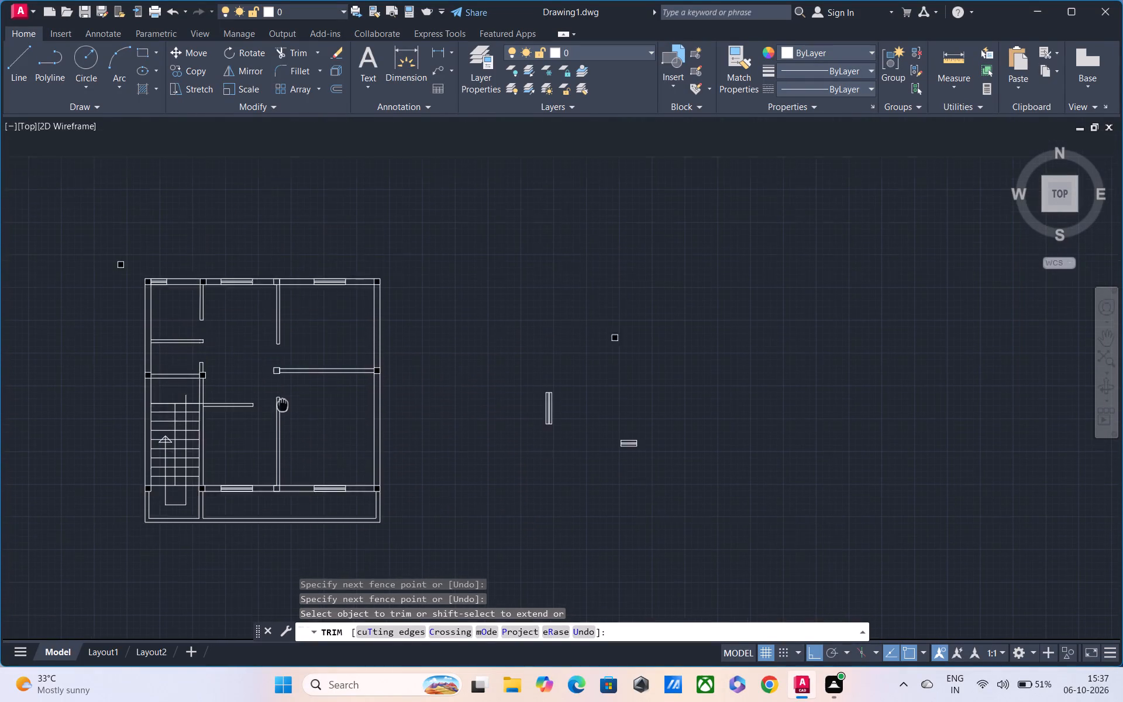
middle_drag(283, 417, 282, 419)
scroll(274, 346, up, 2)
middle_drag(308, 370, 311, 433)
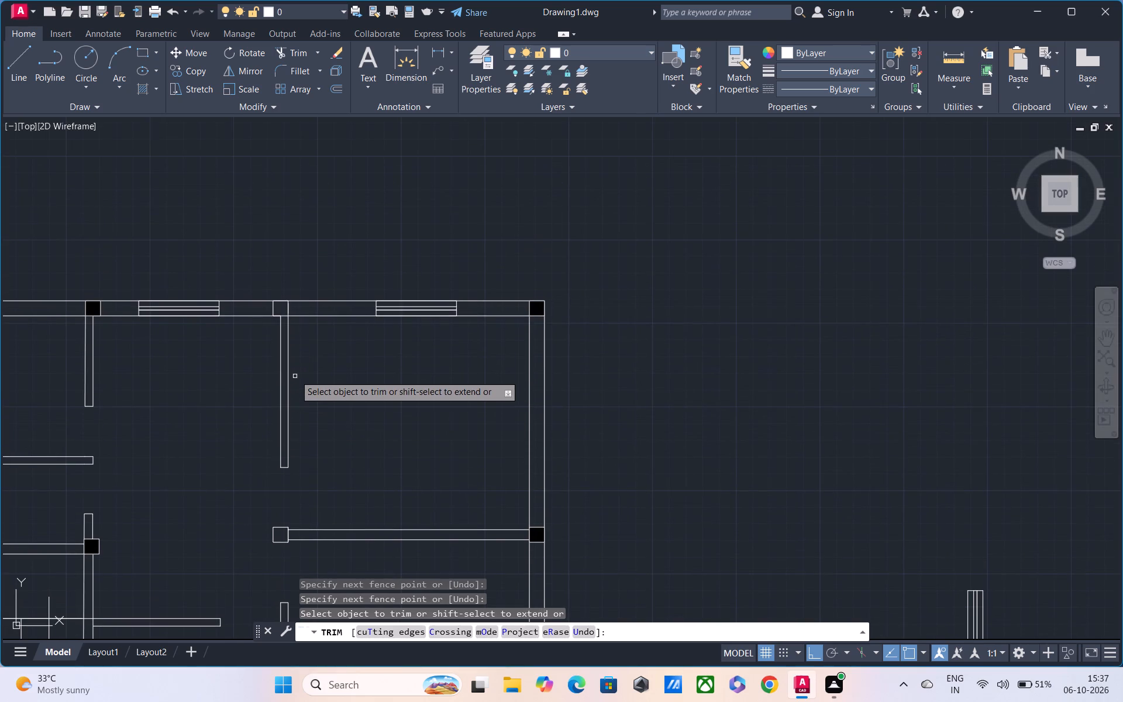
scroll(299, 371, down, 3)
scroll(287, 493, up, 1)
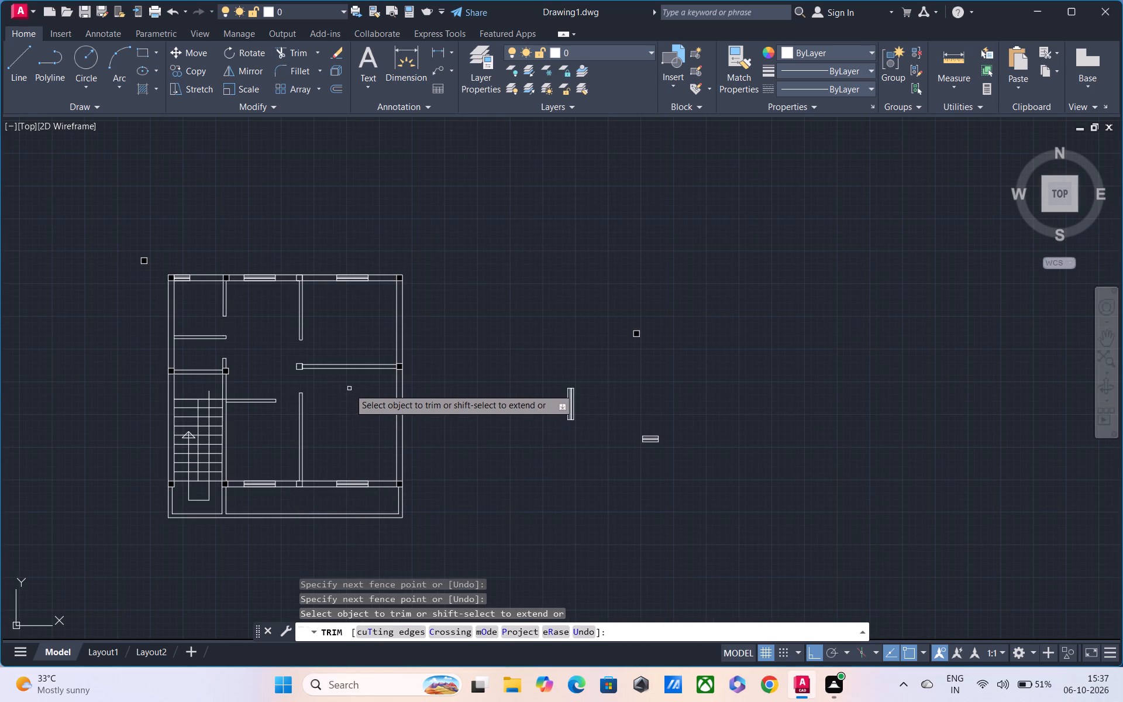
middle_drag(351, 381, 358, 322)
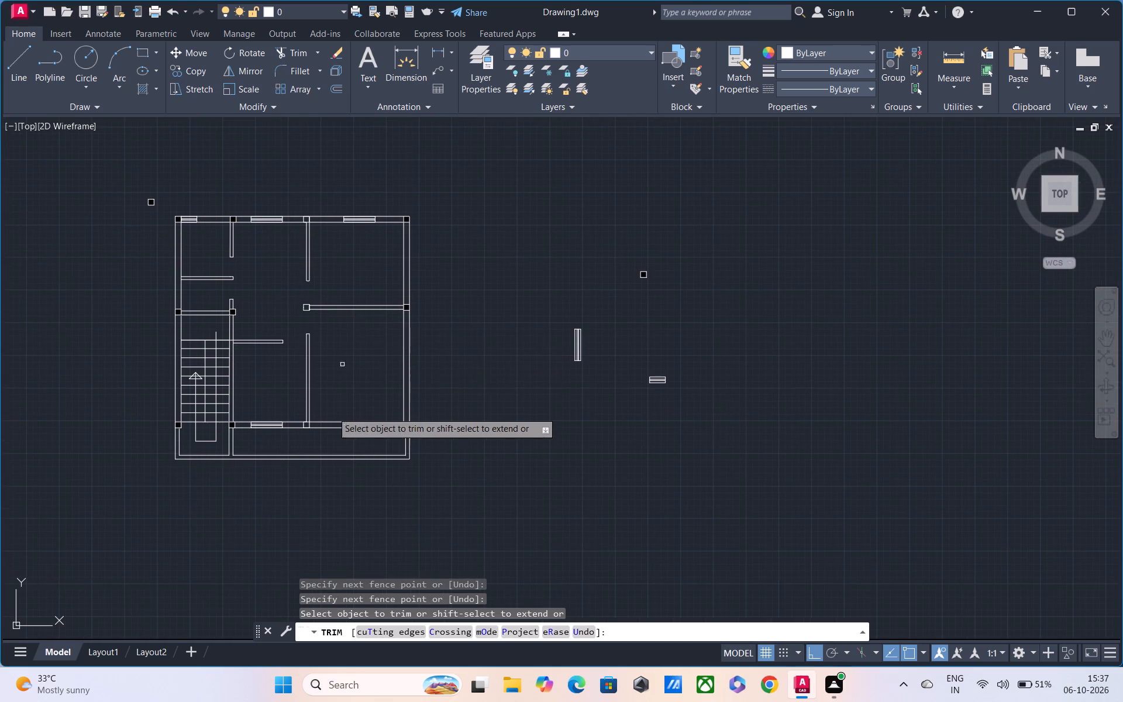
scroll(322, 425, up, 1)
scroll(345, 381, down, 1)
key(Escape)
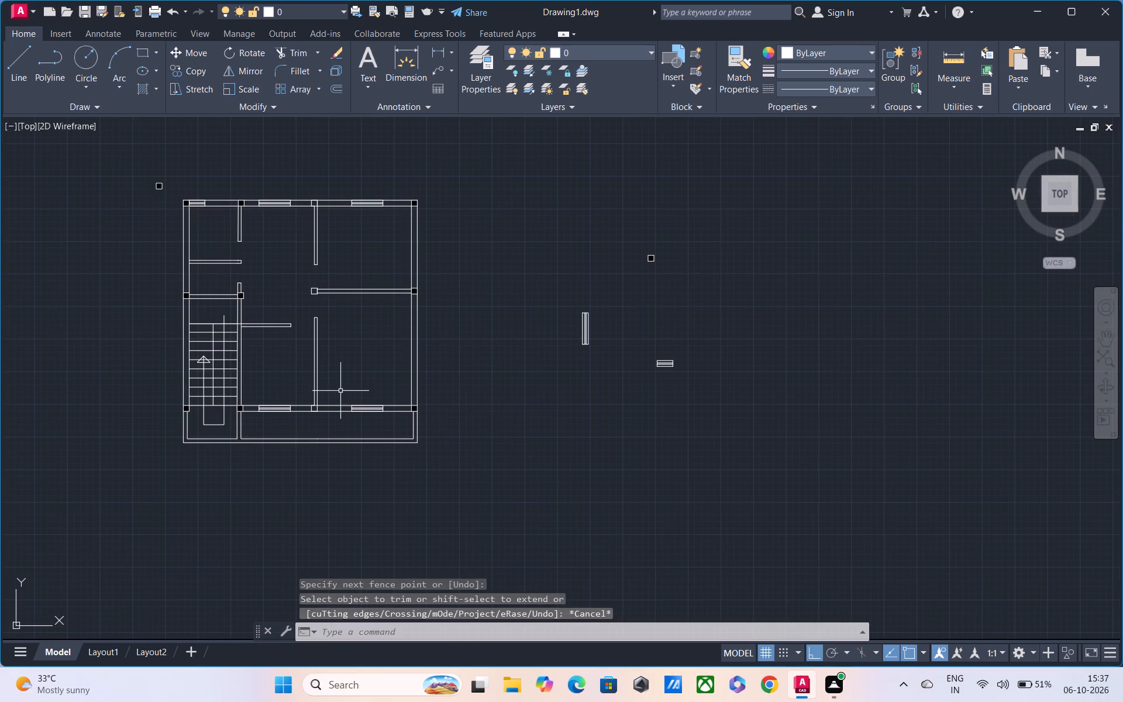
key(Escape)
middle_drag(341, 373, 353, 347)
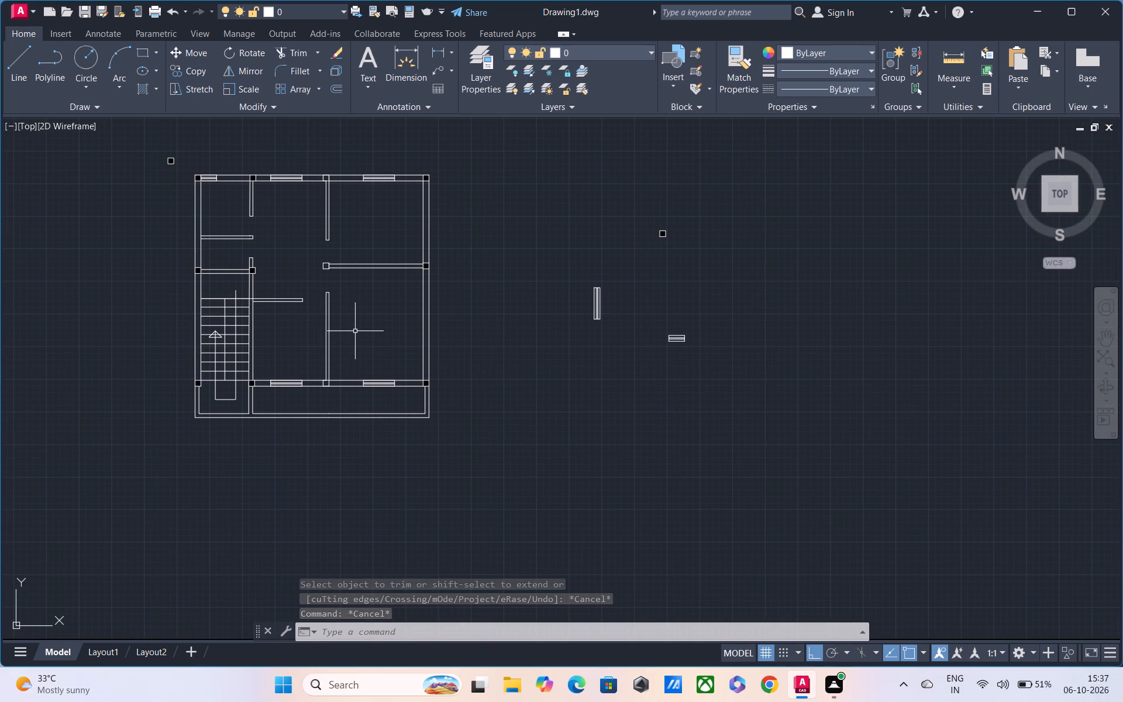
middle_drag(357, 272, 384, 362)
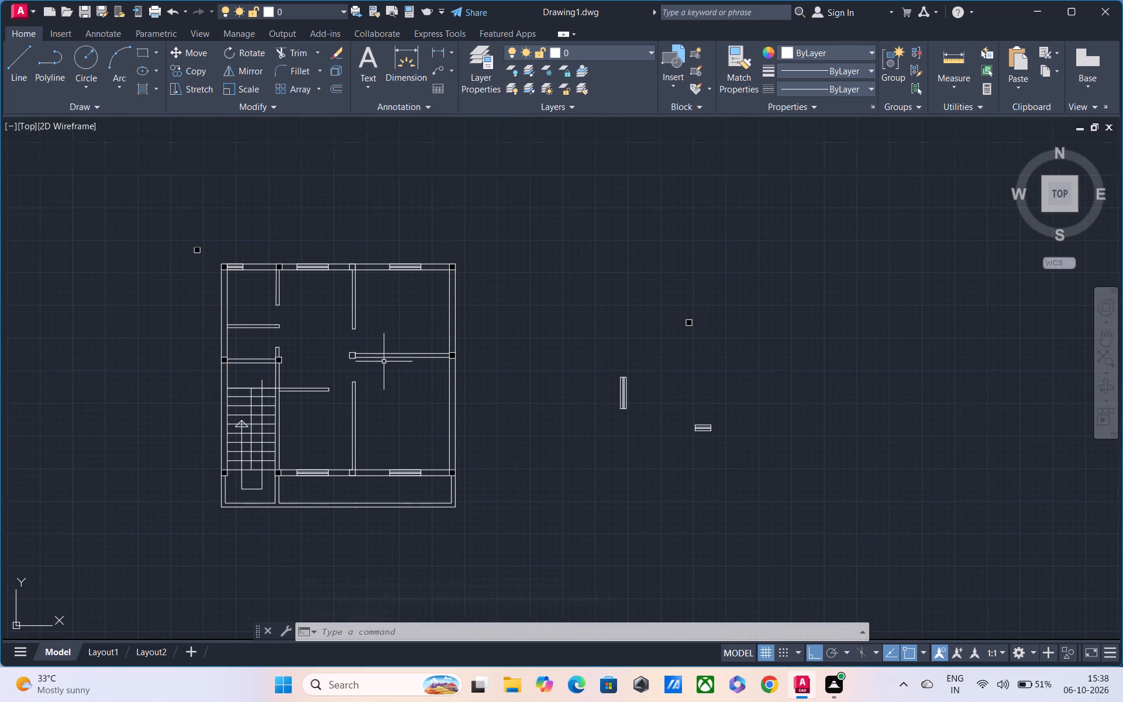
Create a multiline text box in the empty space east of the plan, above the spare square, and make it taller.
key(m)
text(t)
key(space)
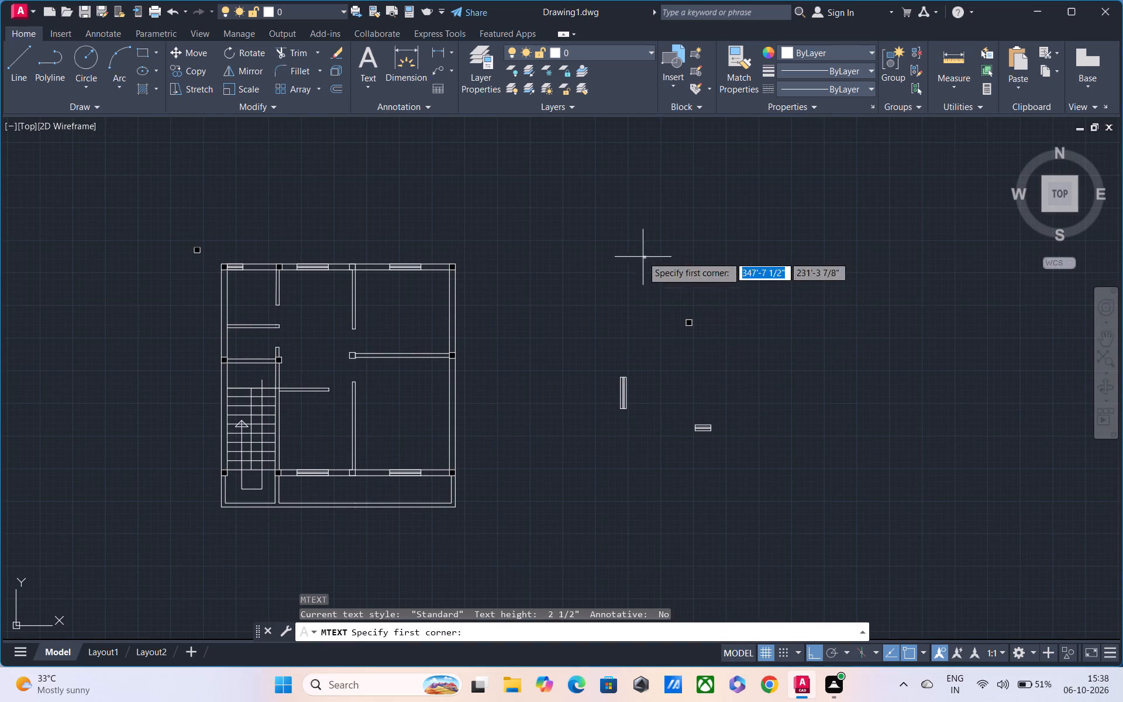
click(639, 251)
click(876, 305)
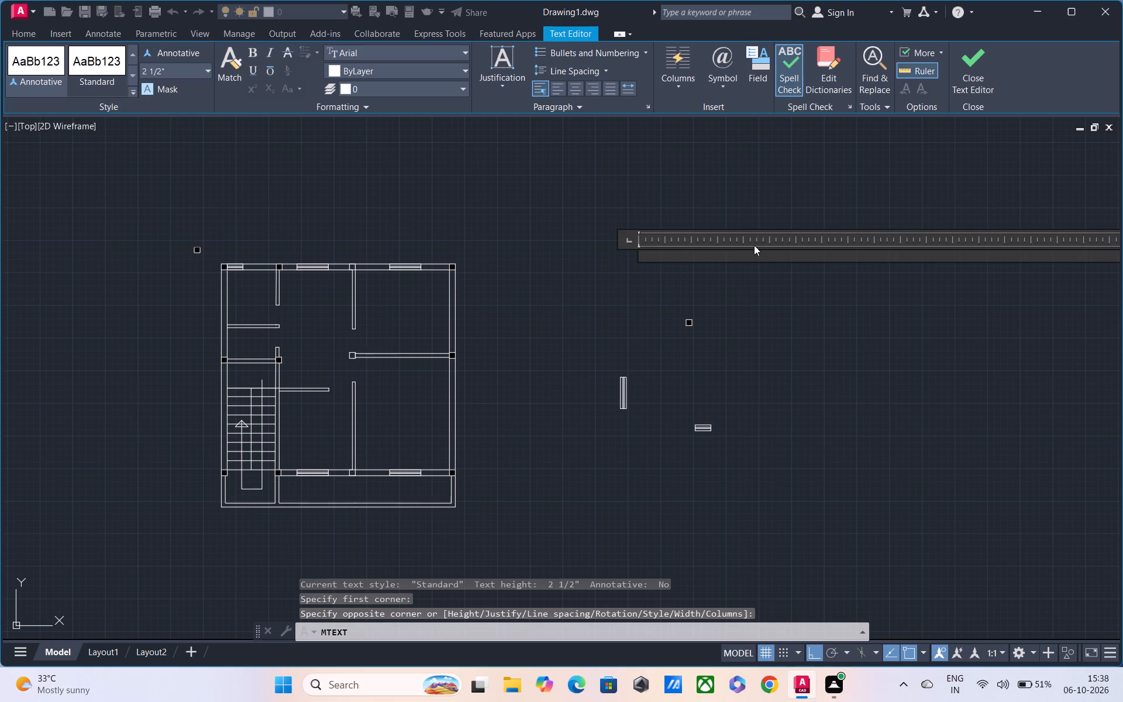
drag(760, 257, 763, 291)
drag(767, 261, 767, 284)
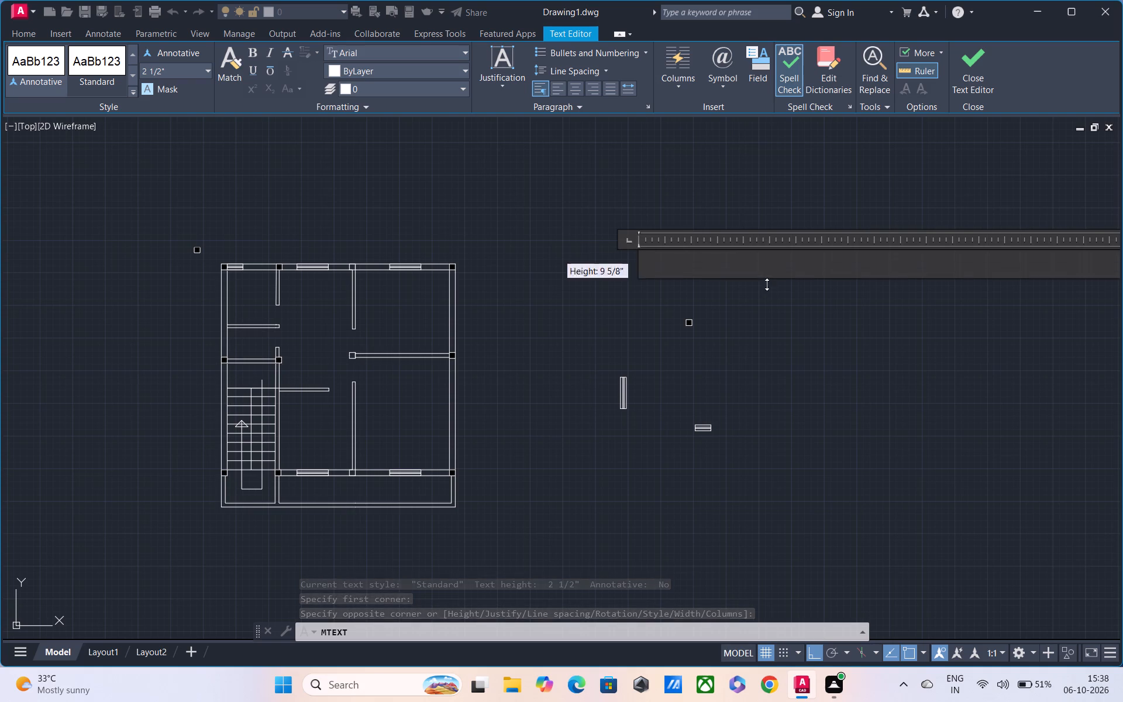
drag(767, 284, 767, 297)
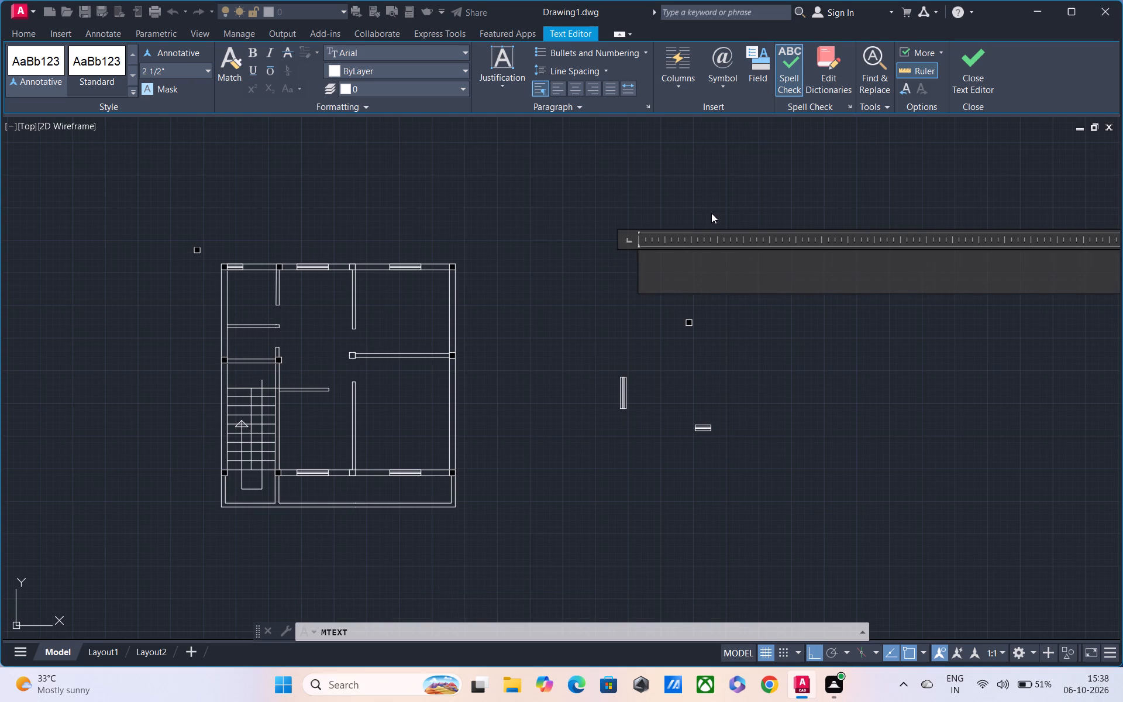
Enter the two-line room label DINNING and 9'4" X15'1" in the text box and finish the text.
text(di)
key(BackSpace)
key(BackSpace)
key(d)
key(i)
text(NNING)
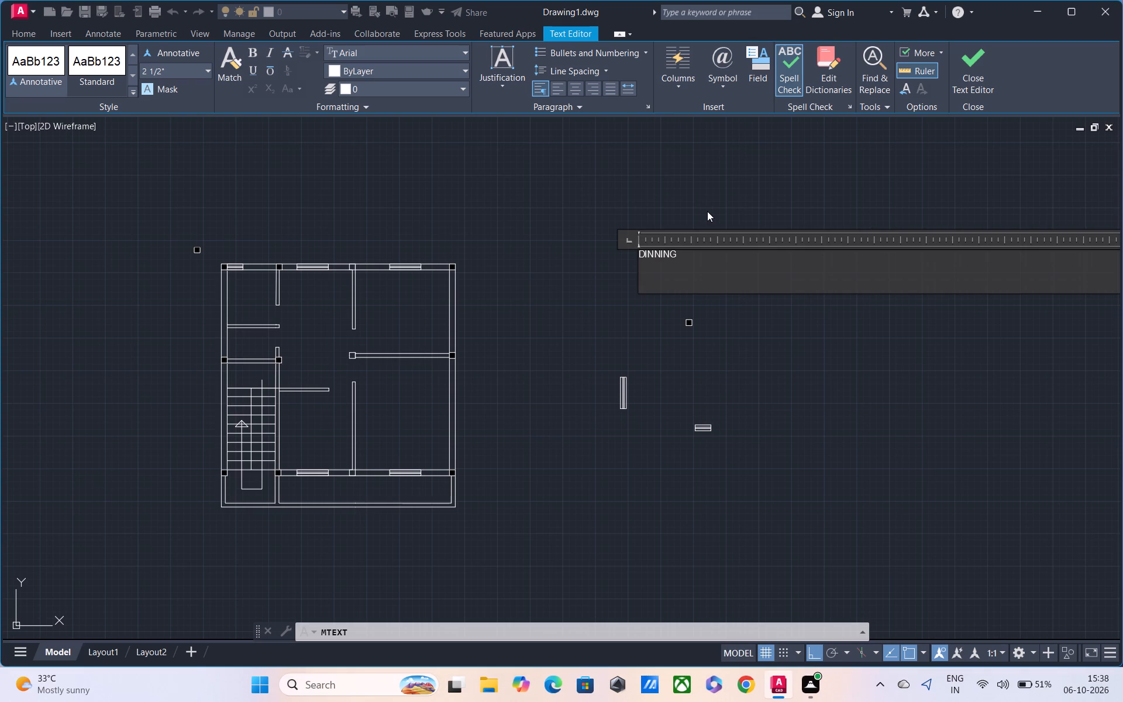
key(Return)
key(9)
text('4")
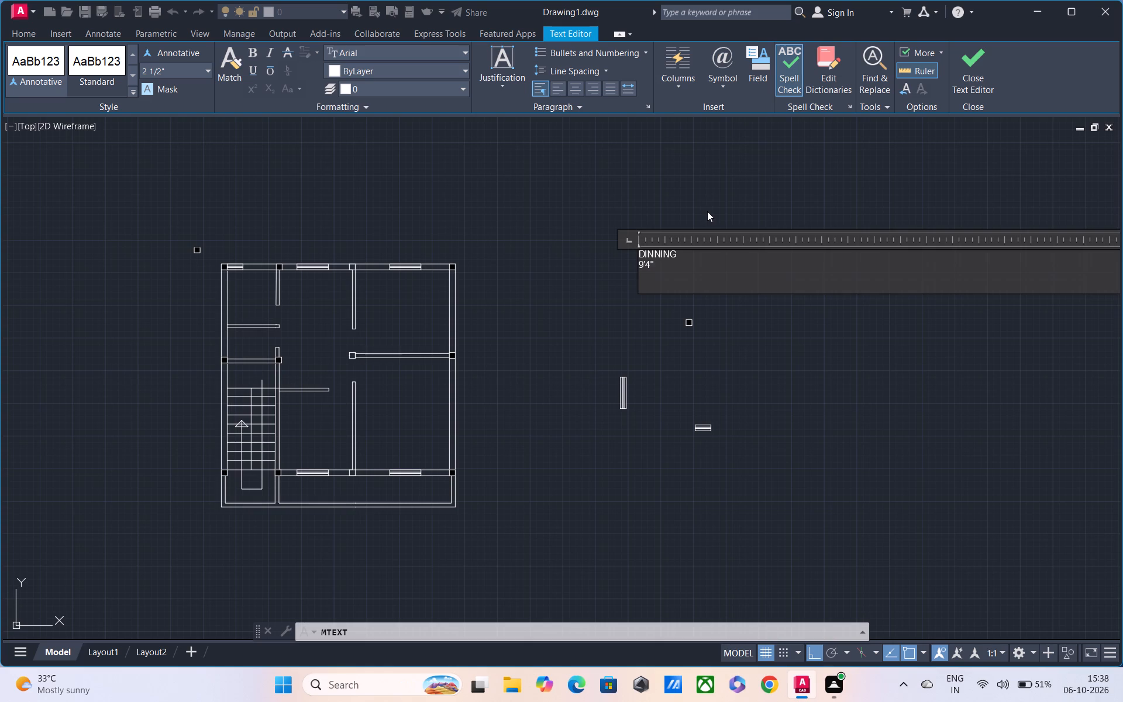
key(space)
text(X)
text(15'1")
key(Return)
click(662, 325)
Scale the DINNING label east of the plan by a factor of 10 from its lower-left end.
scroll(591, 253, up, 1)
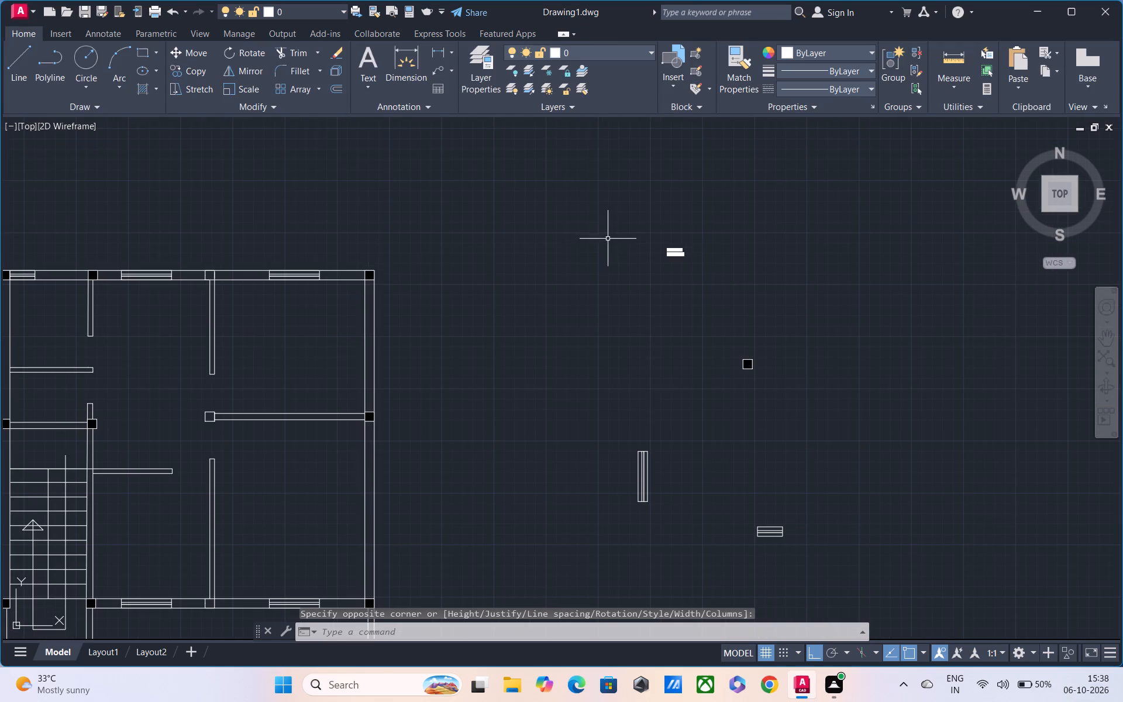
click(619, 223)
click(716, 293)
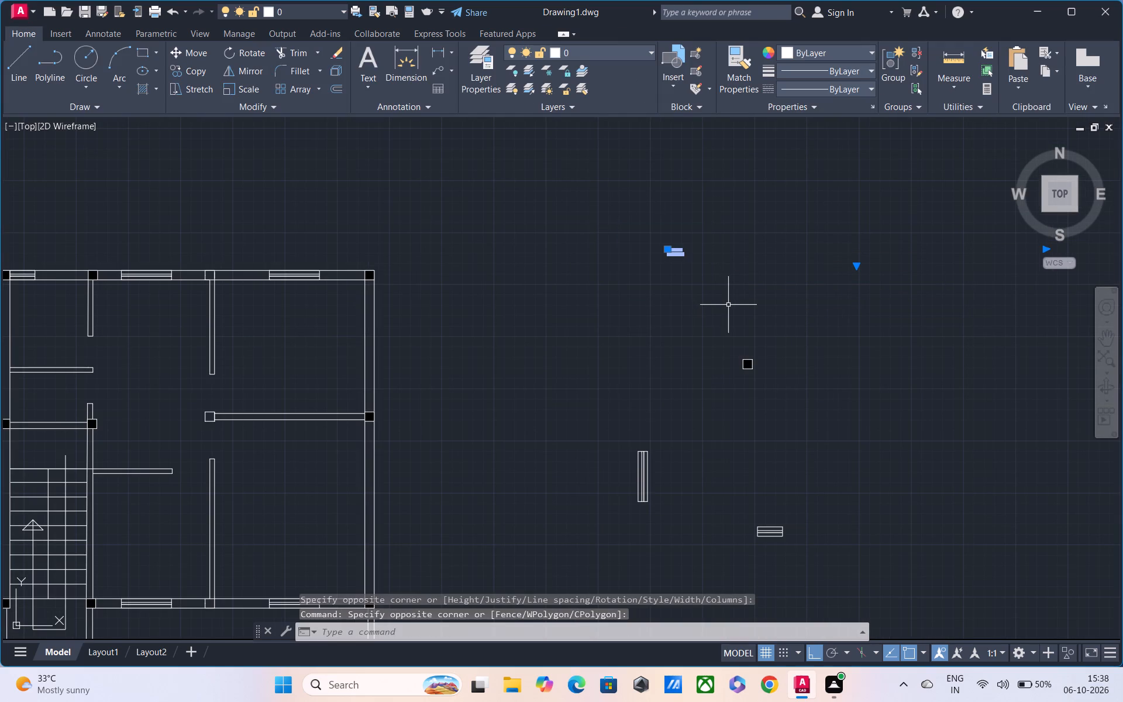
text(SC)
key(space)
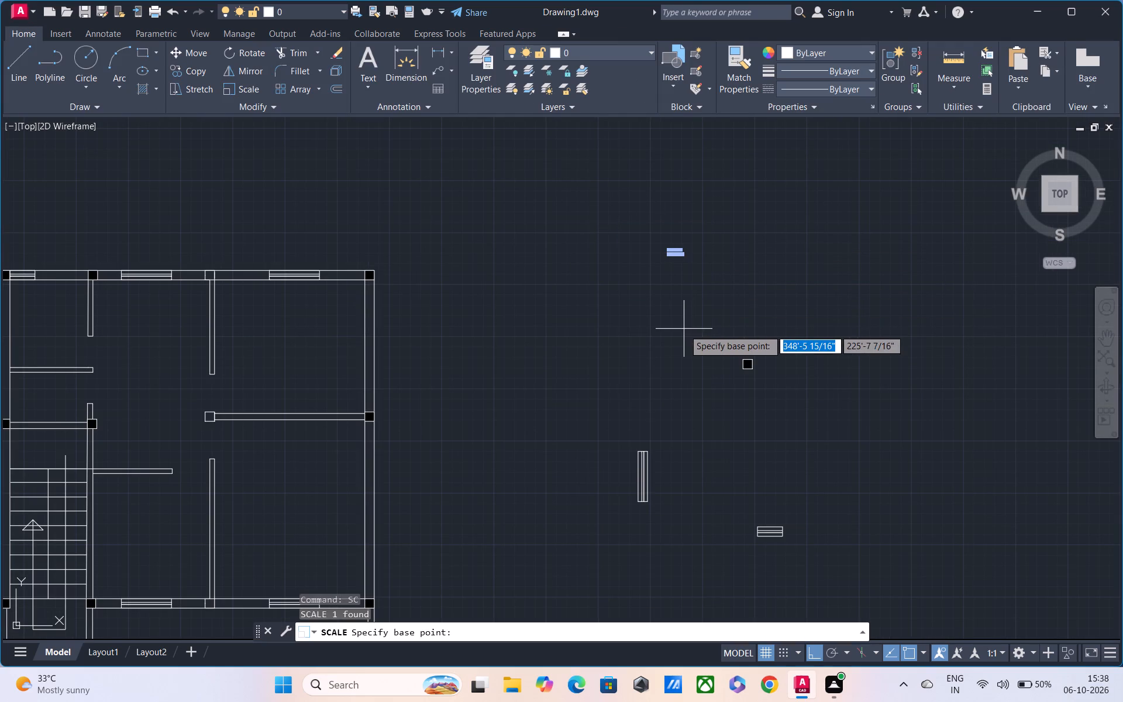
click(669, 261)
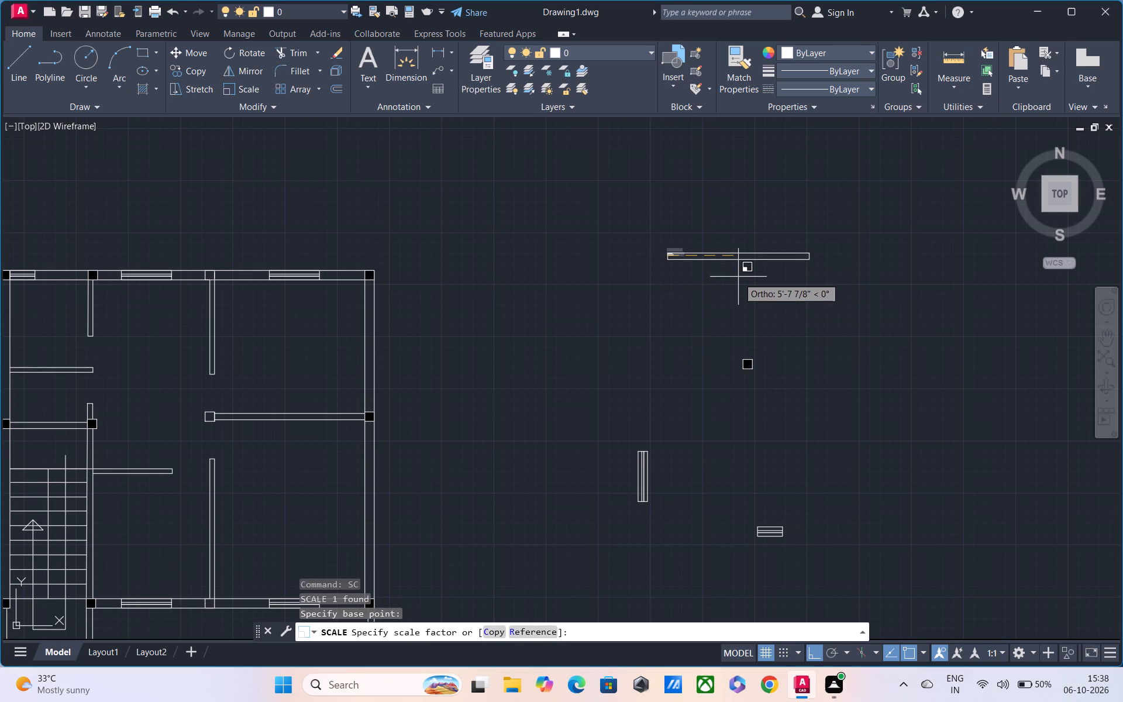
text(10)
key(Return)
Scale the DINNING label down freehand from its lower-left end to a little under half its size.
scroll(734, 271, down, 2)
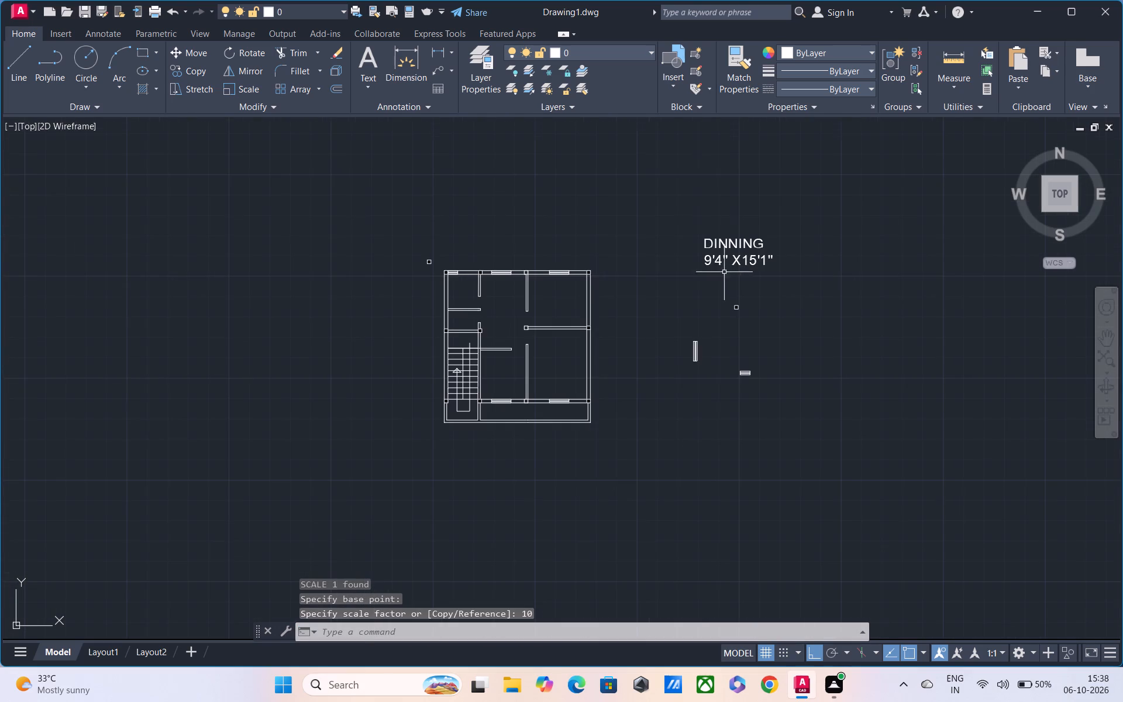
click(685, 223)
click(867, 285)
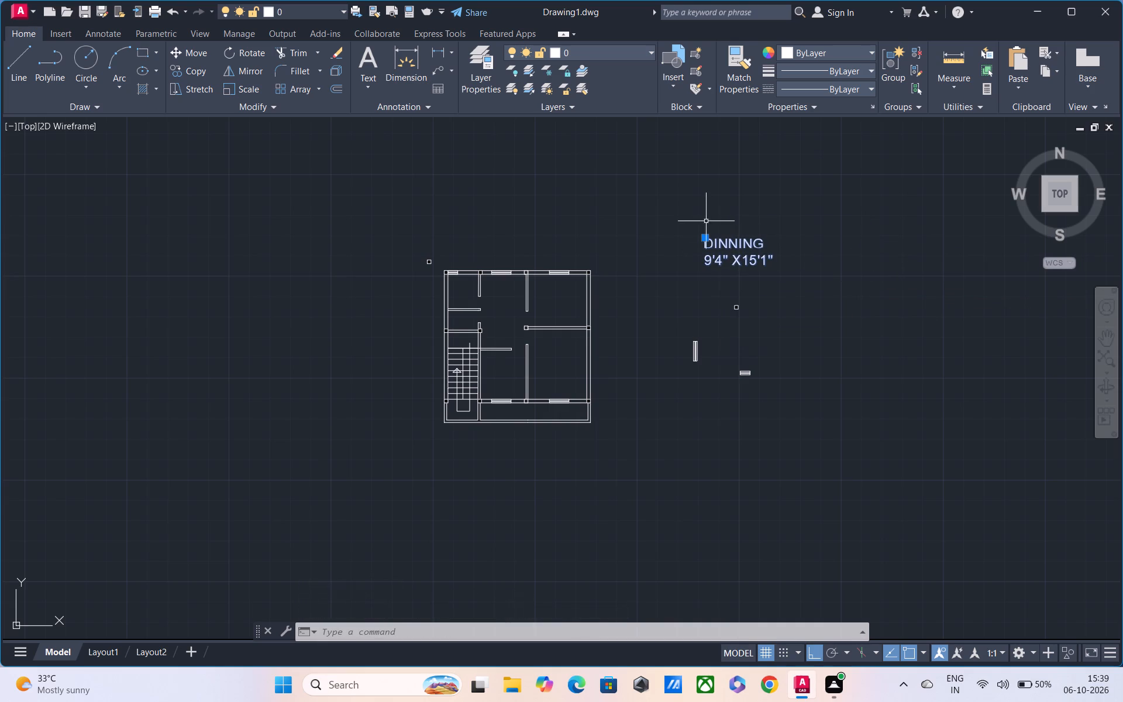
key(Escape)
click(684, 210)
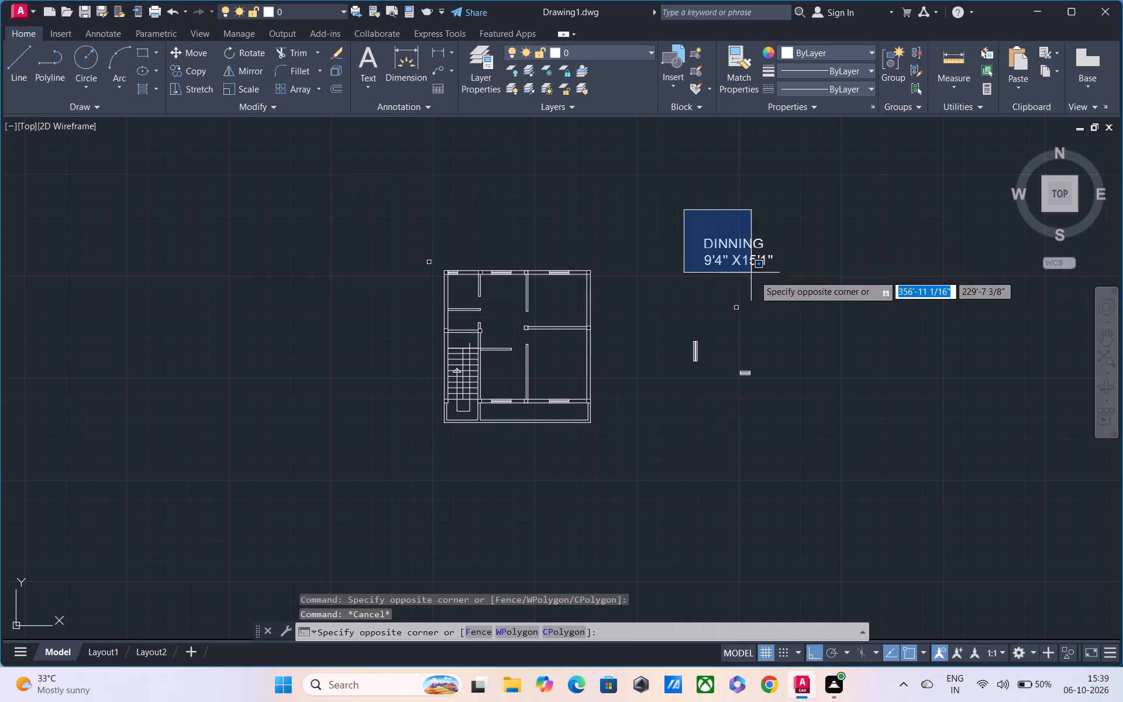
click(784, 285)
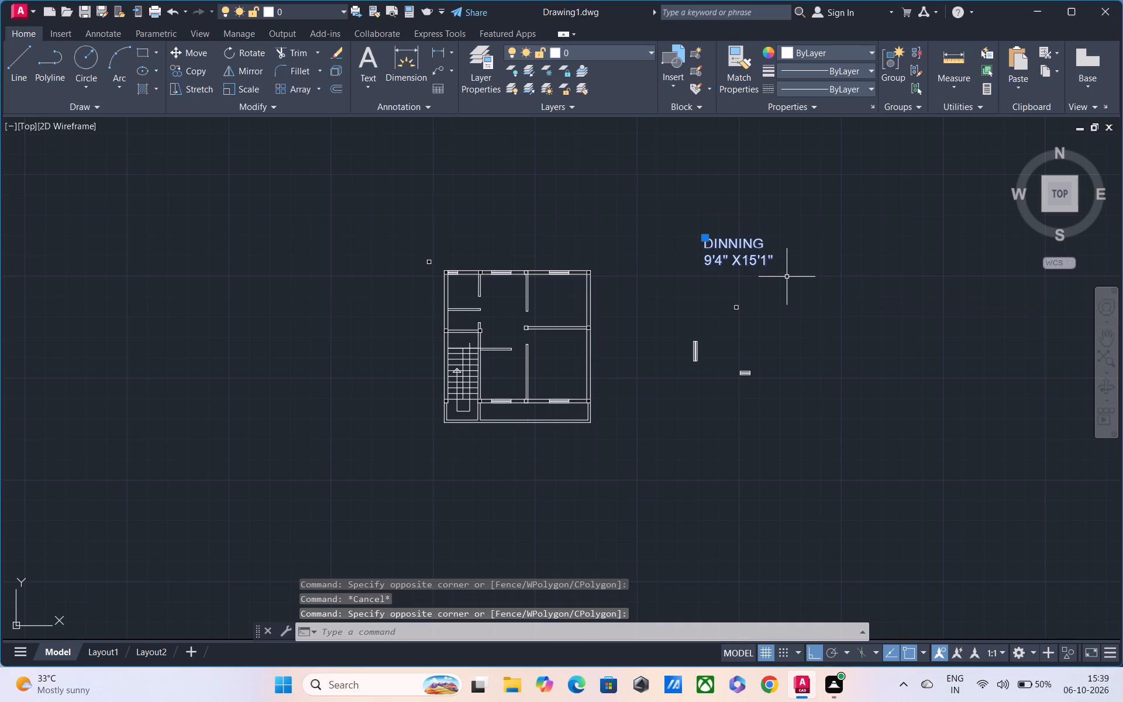
text(SC)
key(space)
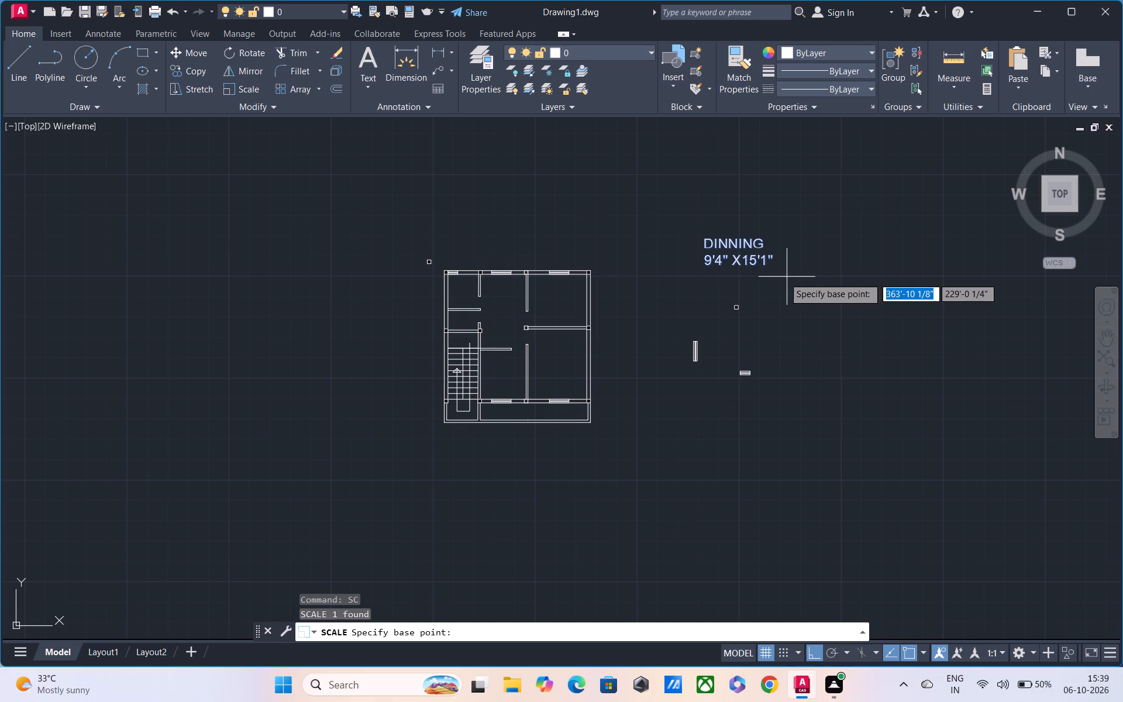
click(705, 260)
middle_drag(751, 238, 753, 236)
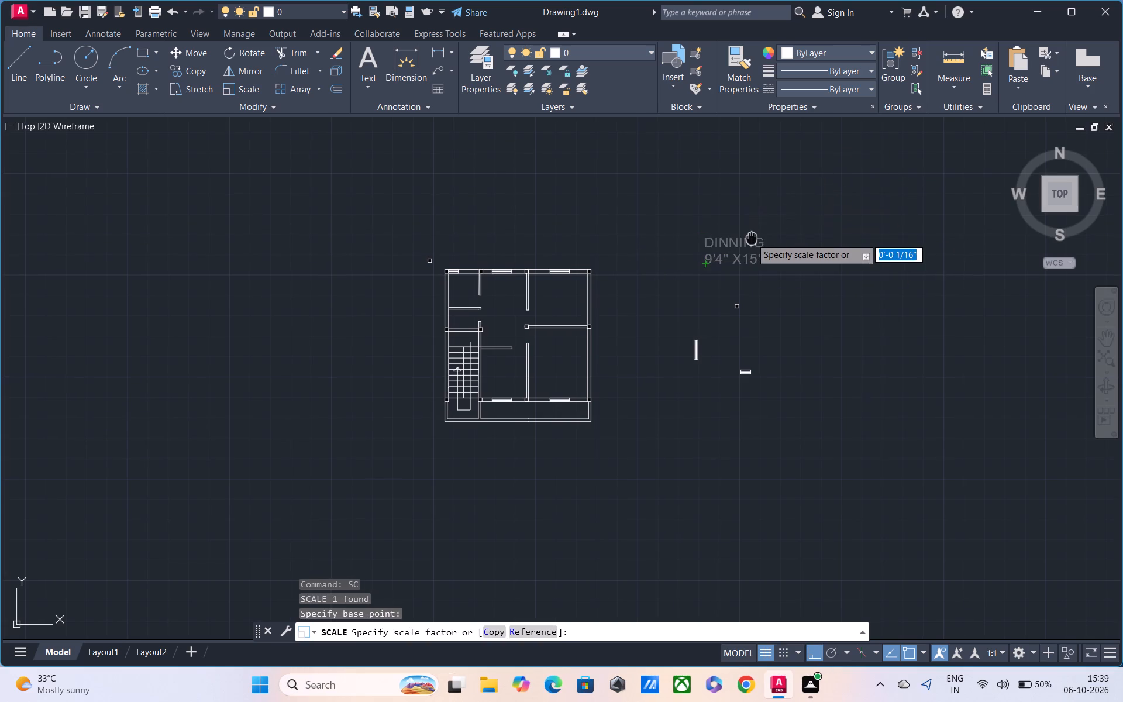
middle_drag(753, 236, 384, 425)
scroll(384, 425, up, 1)
scroll(388, 419, down, 3)
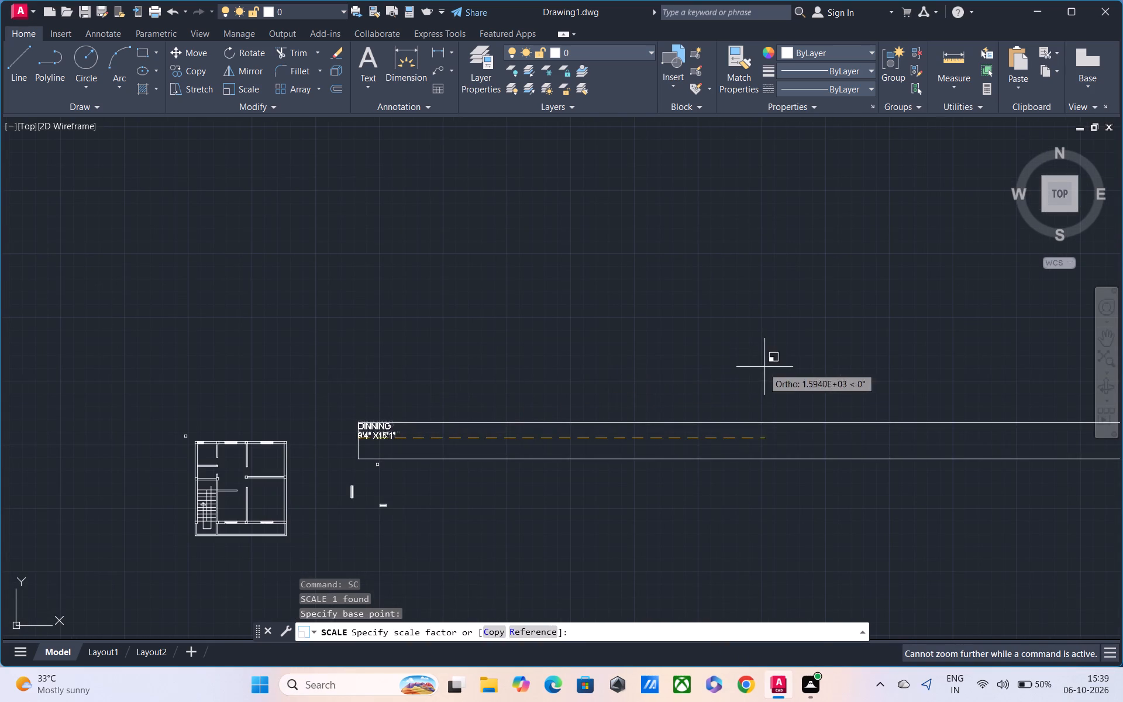
click(566, 442)
Copy the DINNING label, with ortho off, into the plan's upper middle room below the window.
middle_drag(360, 449, 377, 426)
scroll(374, 419, up, 2)
click(339, 362)
click(497, 425)
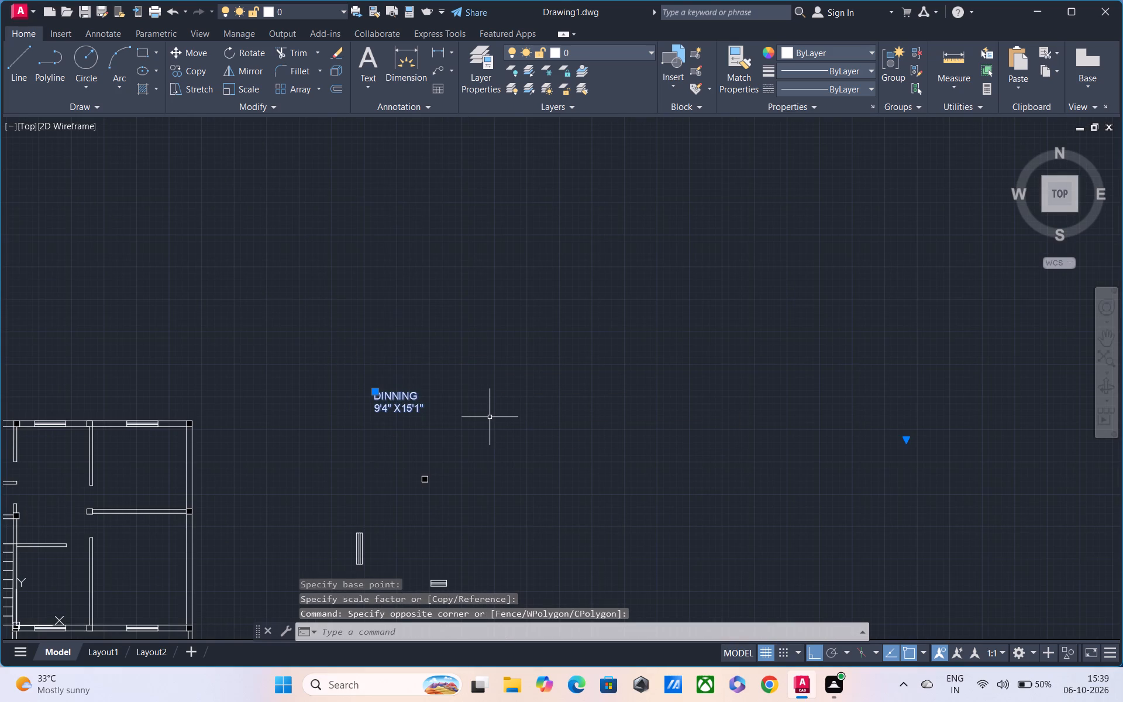
text(CO)
key(space)
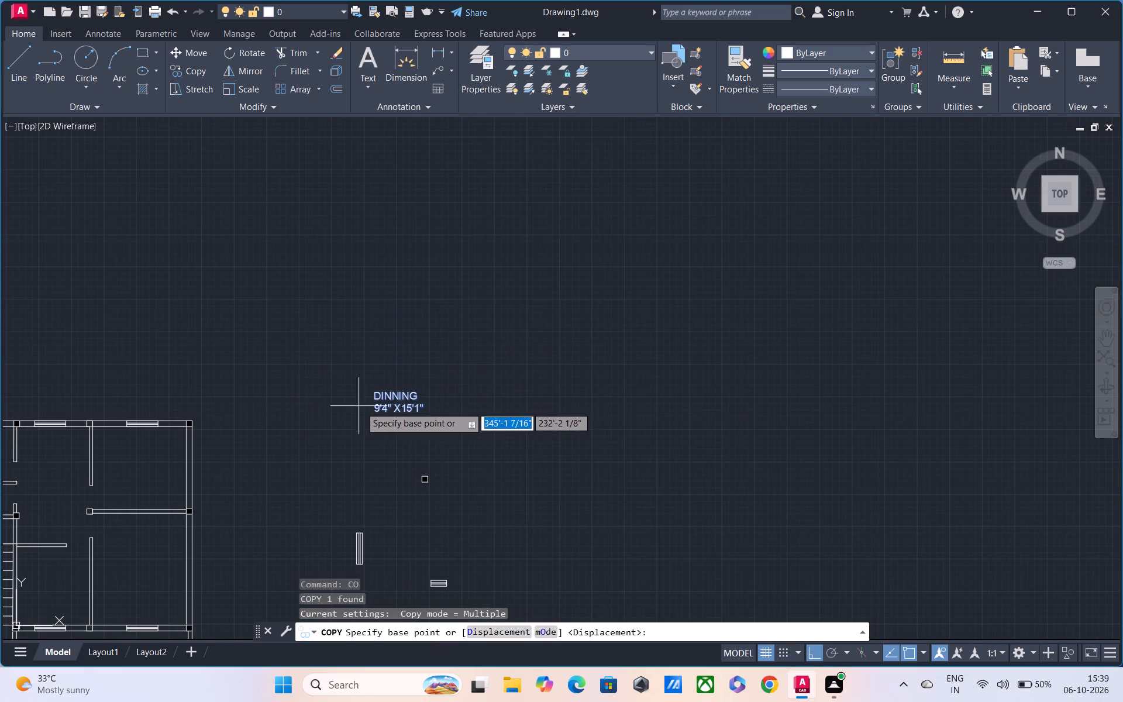
click(383, 407)
middle_drag(131, 439, 643, 442)
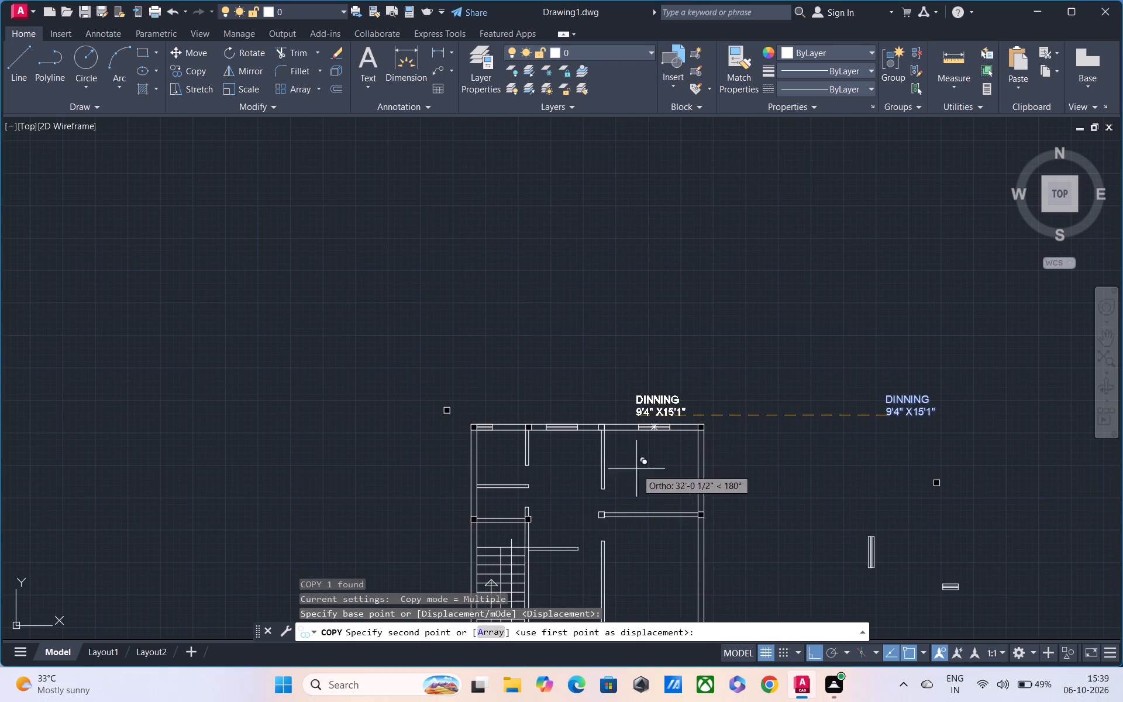
key(F8)
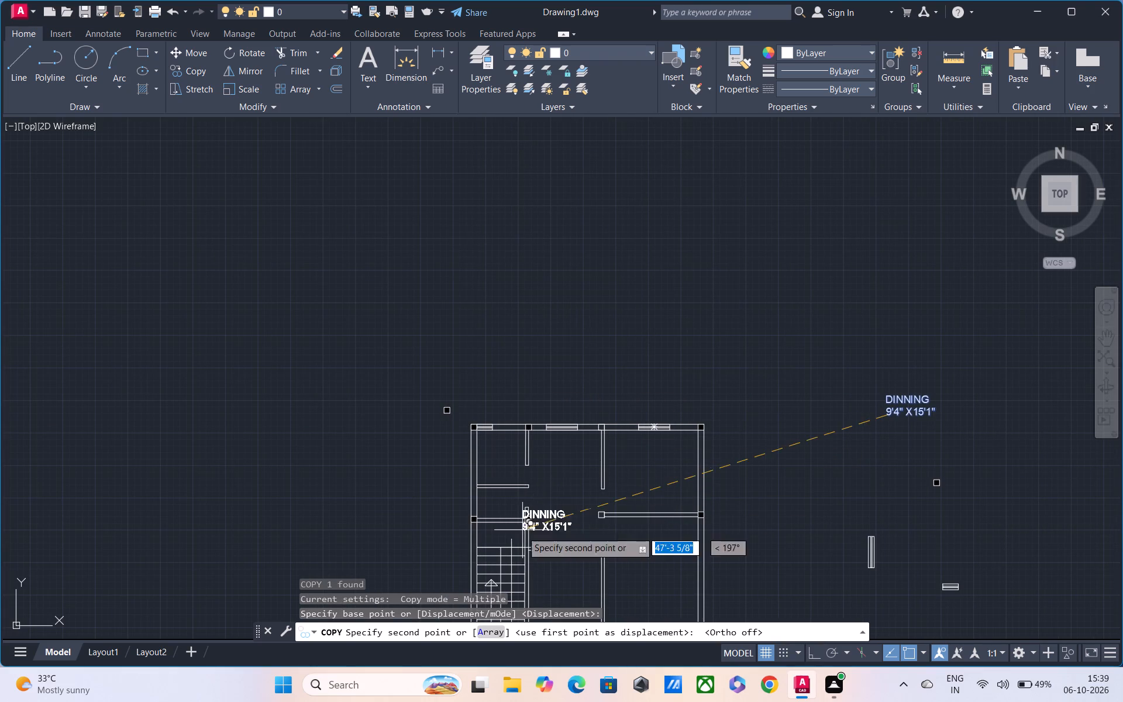
scroll(486, 467, up, 1)
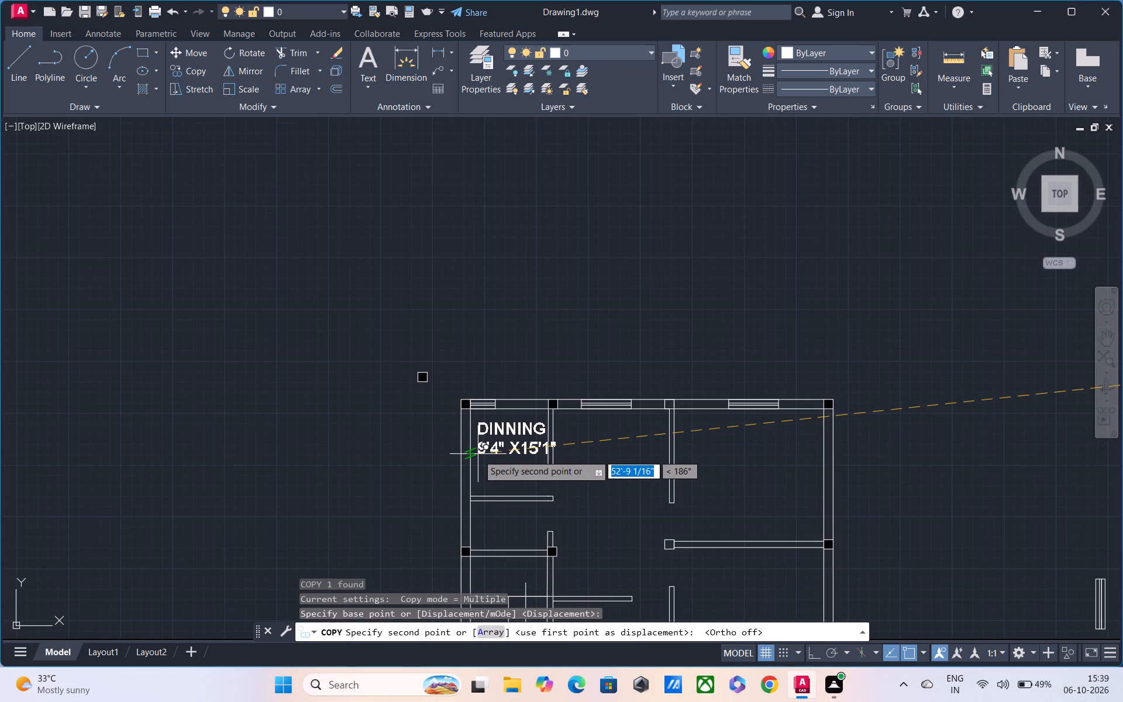
middle_drag(557, 512, 483, 372)
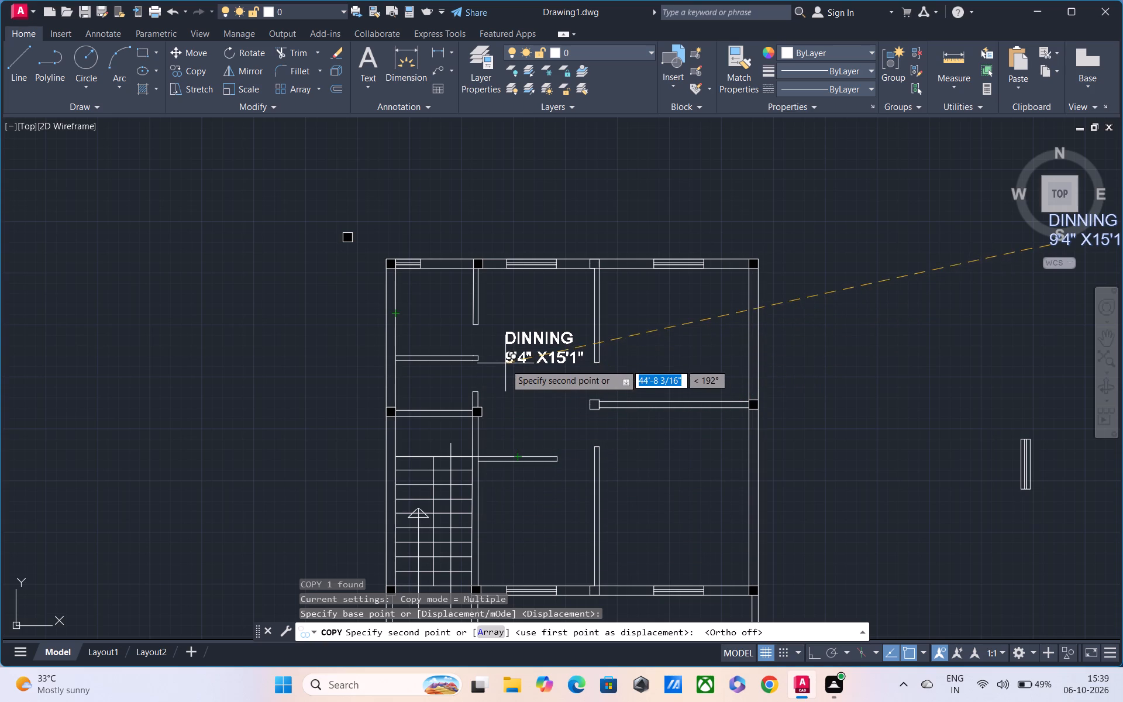
click(508, 337)
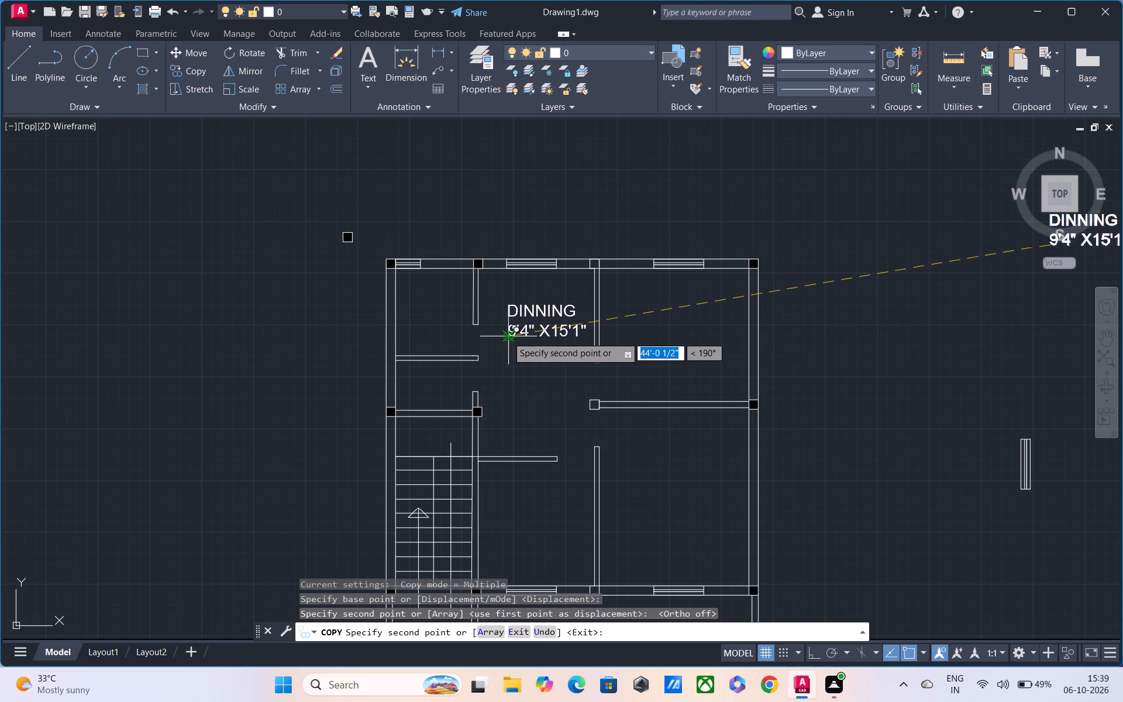
key(Escape)
Scale the DINNING label inside the upper middle room down freehand to about 60% of its size.
middle_drag(576, 441, 535, 392)
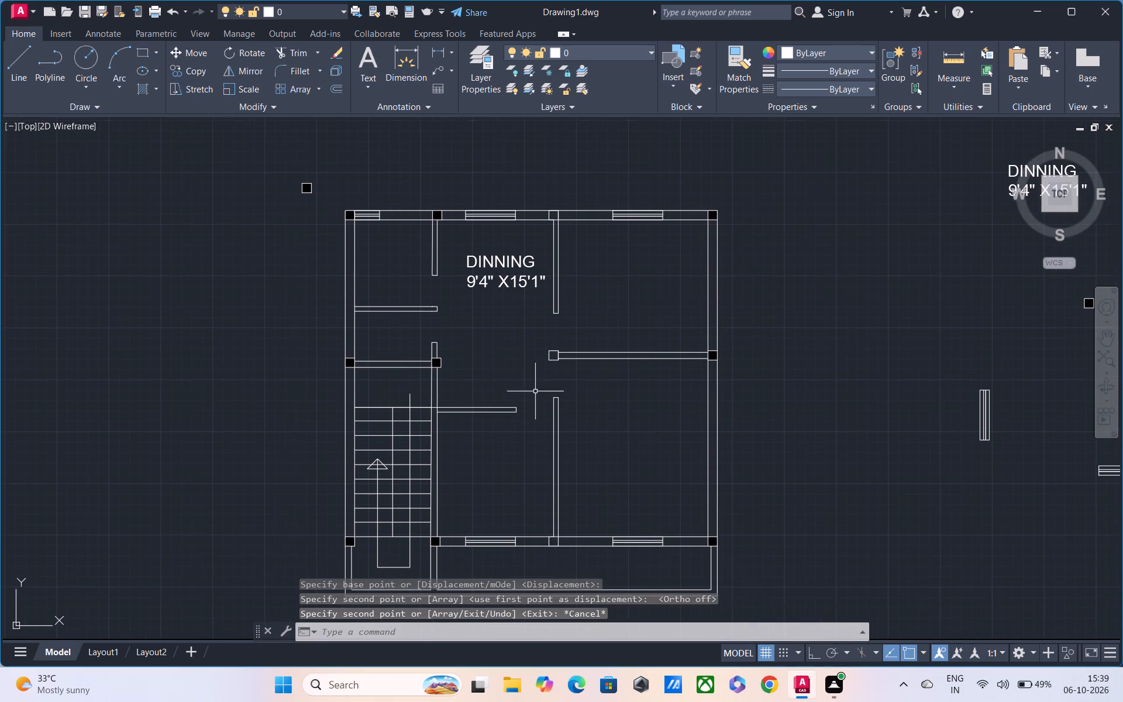
click(467, 266)
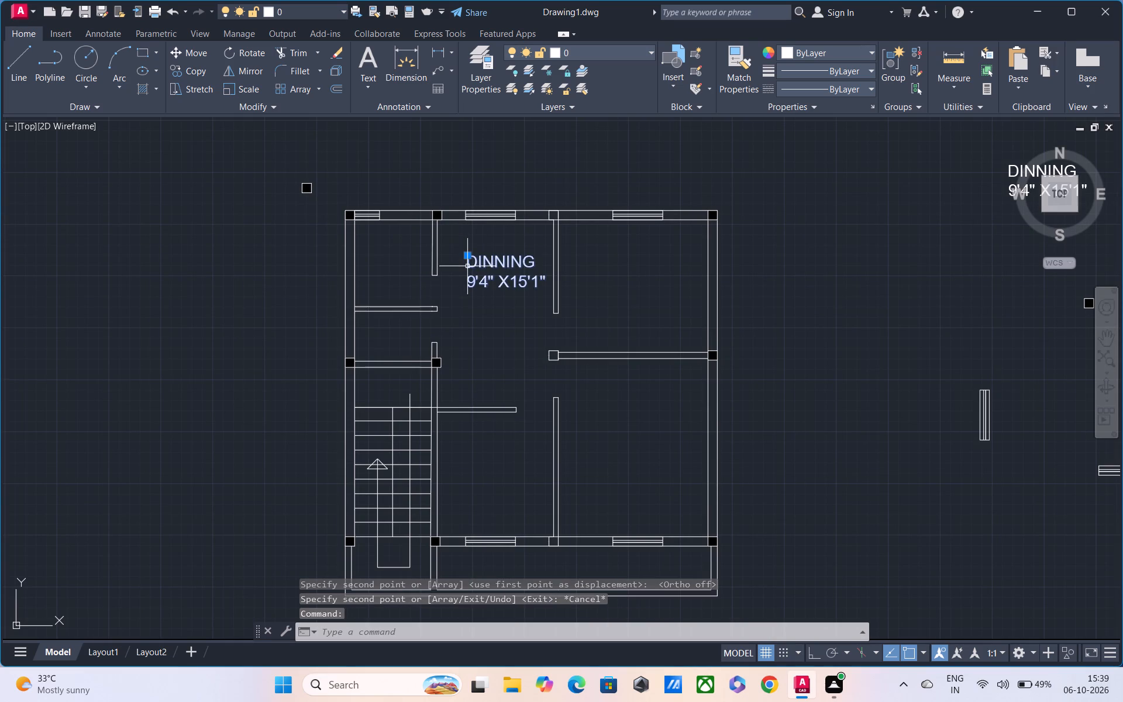
text(SC)
key(space)
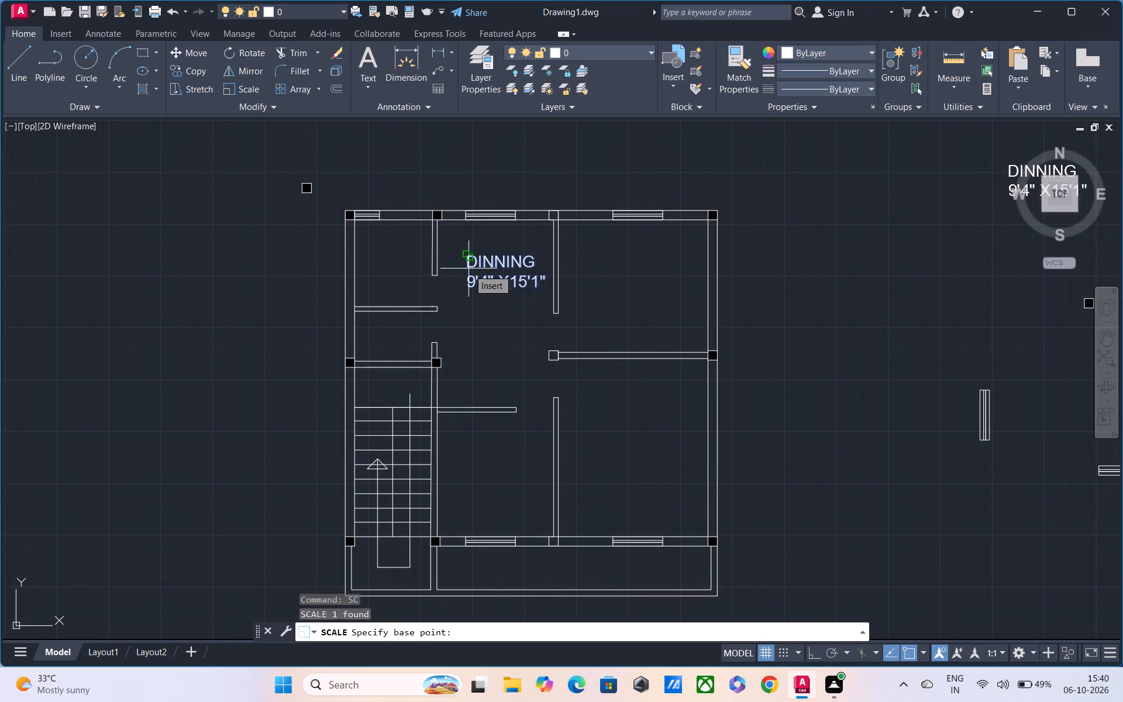
click(470, 285)
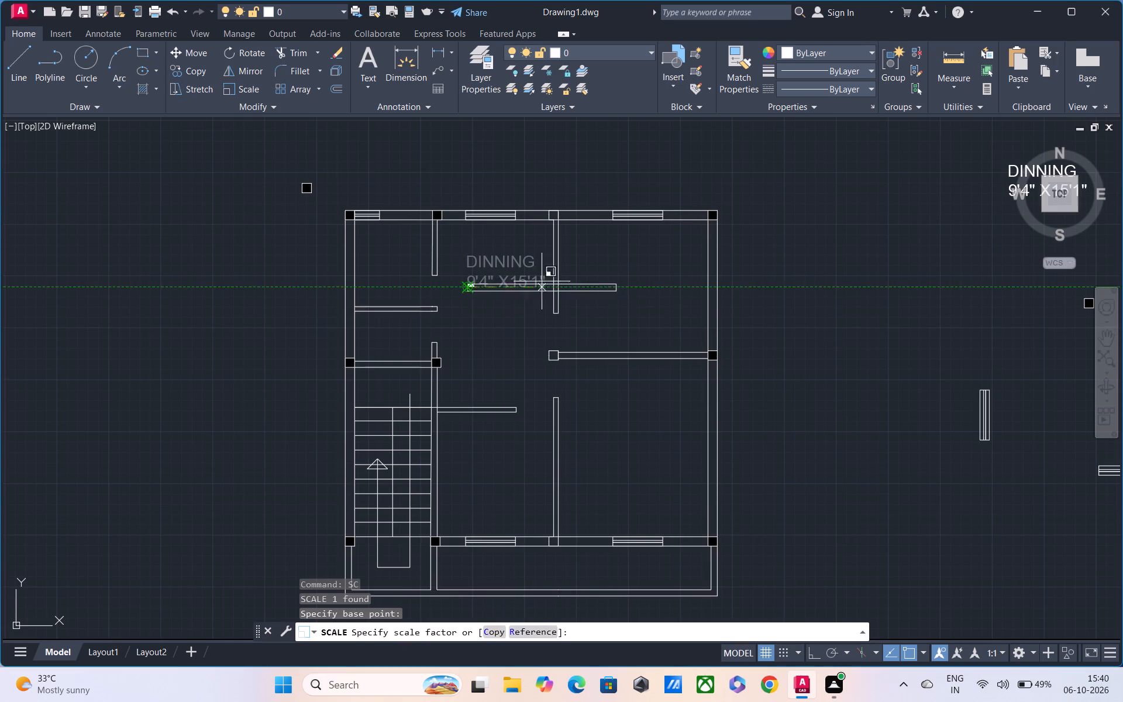
middle_drag(673, 275, 573, 287)
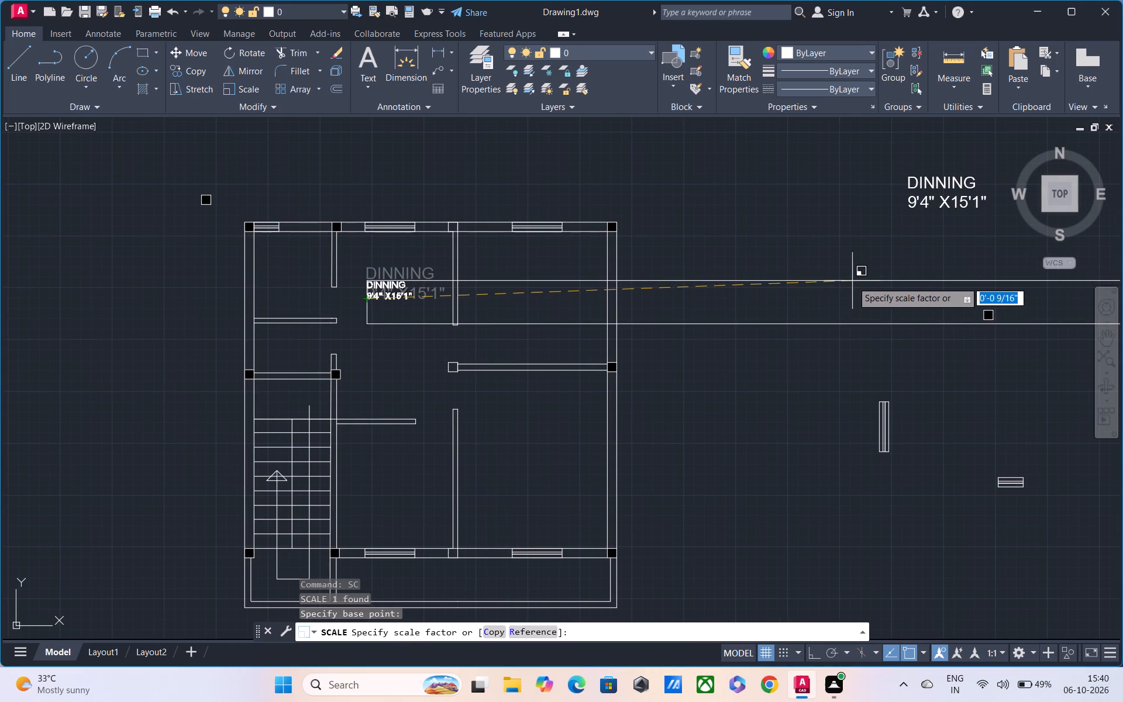
click(876, 279)
Copy the DINNING label from the upper middle room into the two small western rooms, the upper-right, lower-middle and lower-right rooms.
middle_drag(459, 332, 486, 319)
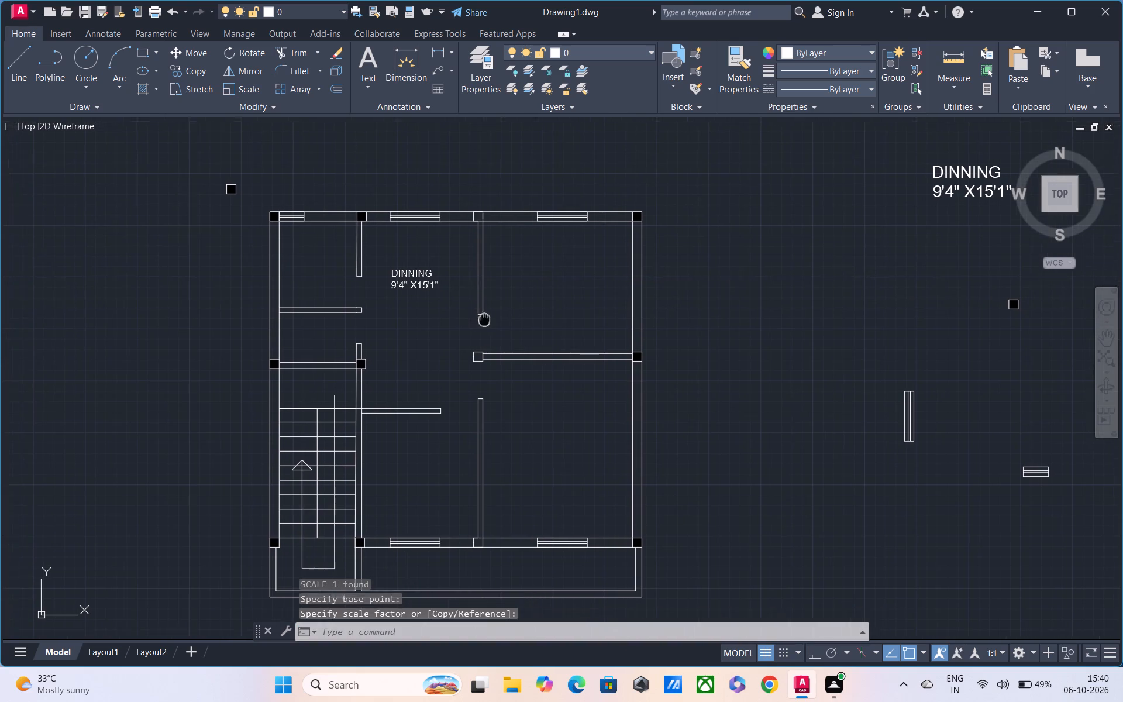
drag(384, 252, 390, 259)
click(440, 296)
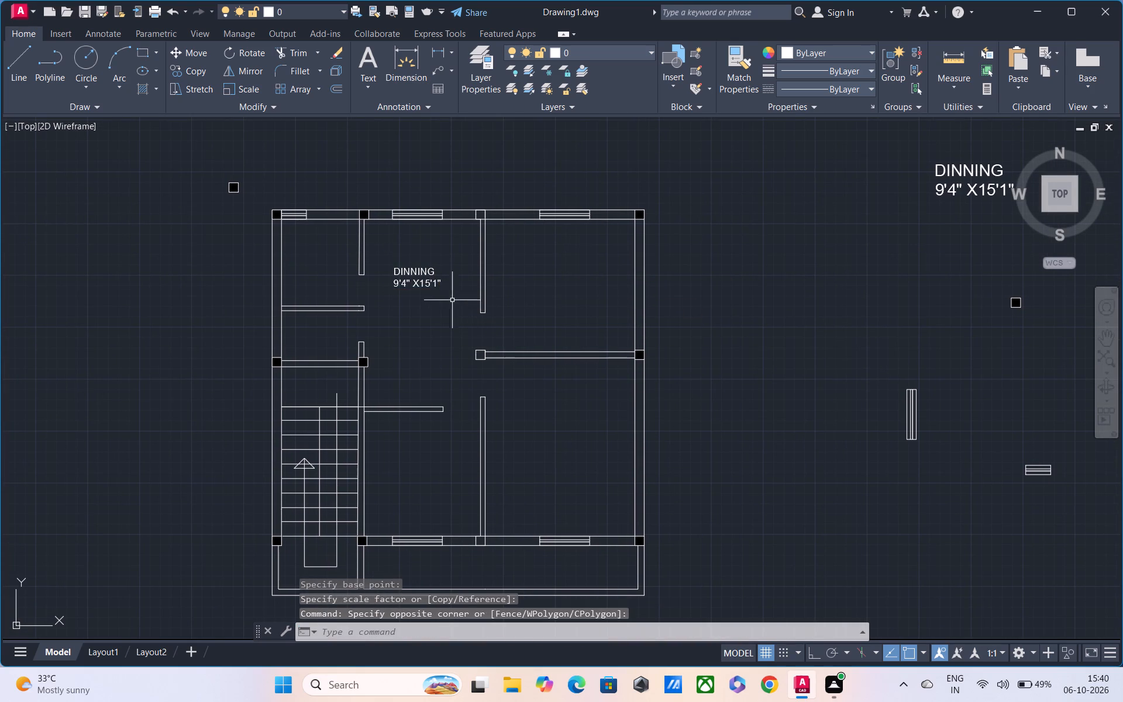
click(428, 283)
text(CO)
key(space)
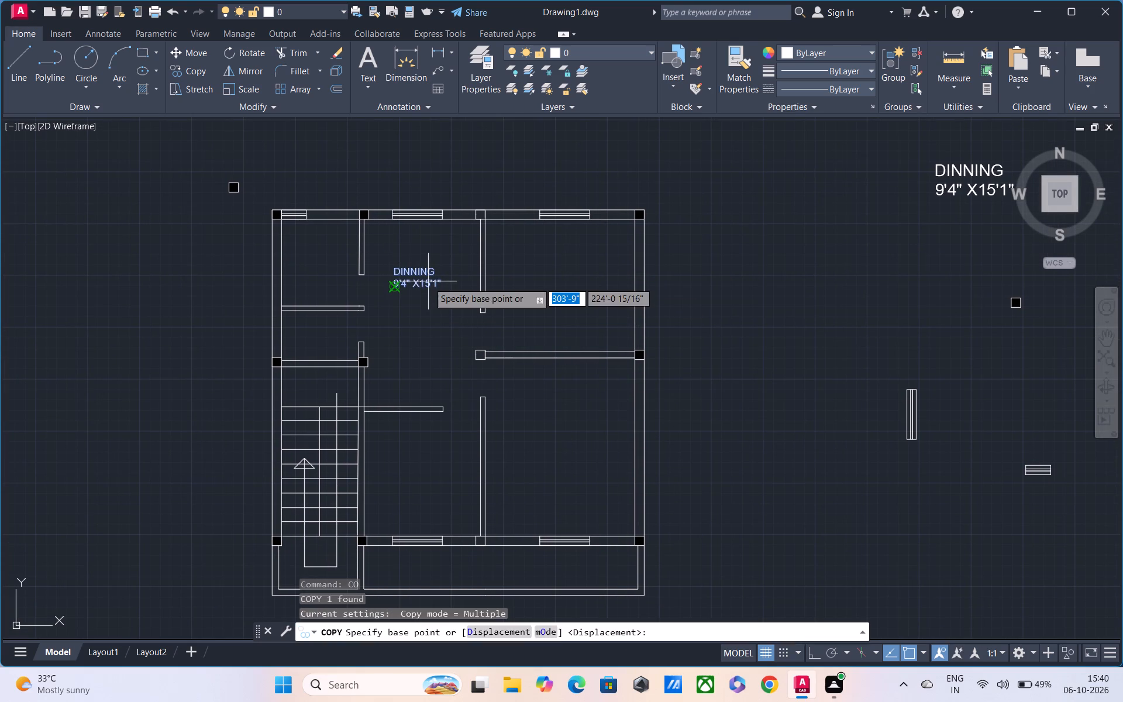
click(421, 280)
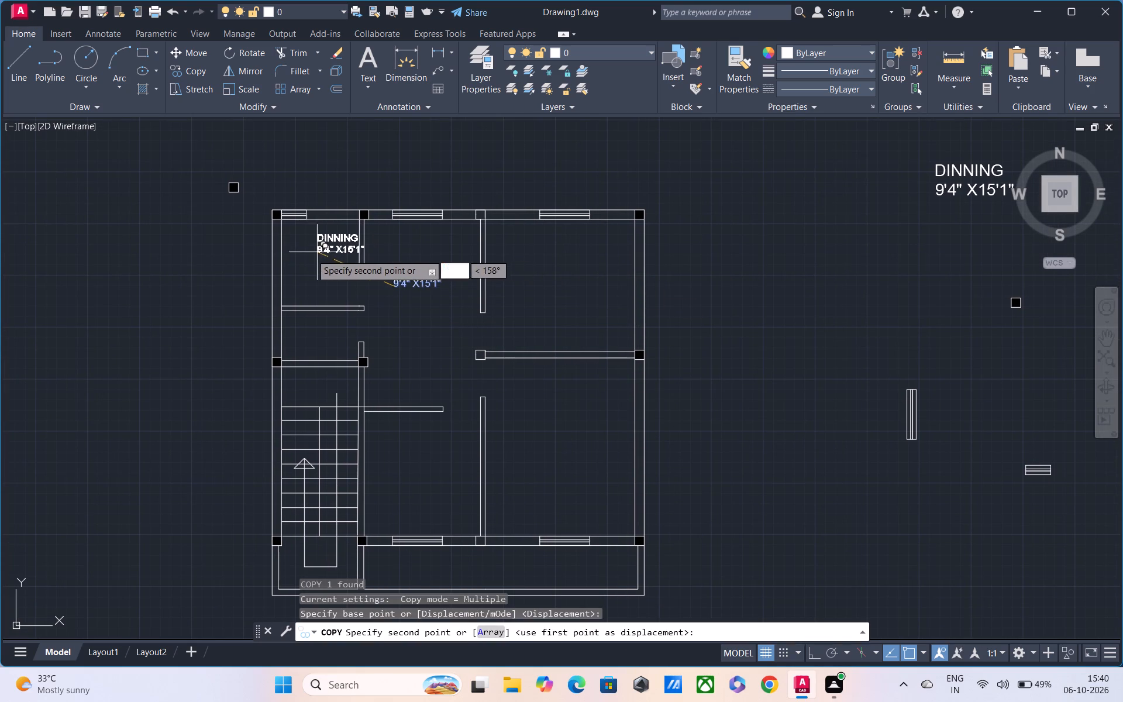
click(299, 254)
click(560, 269)
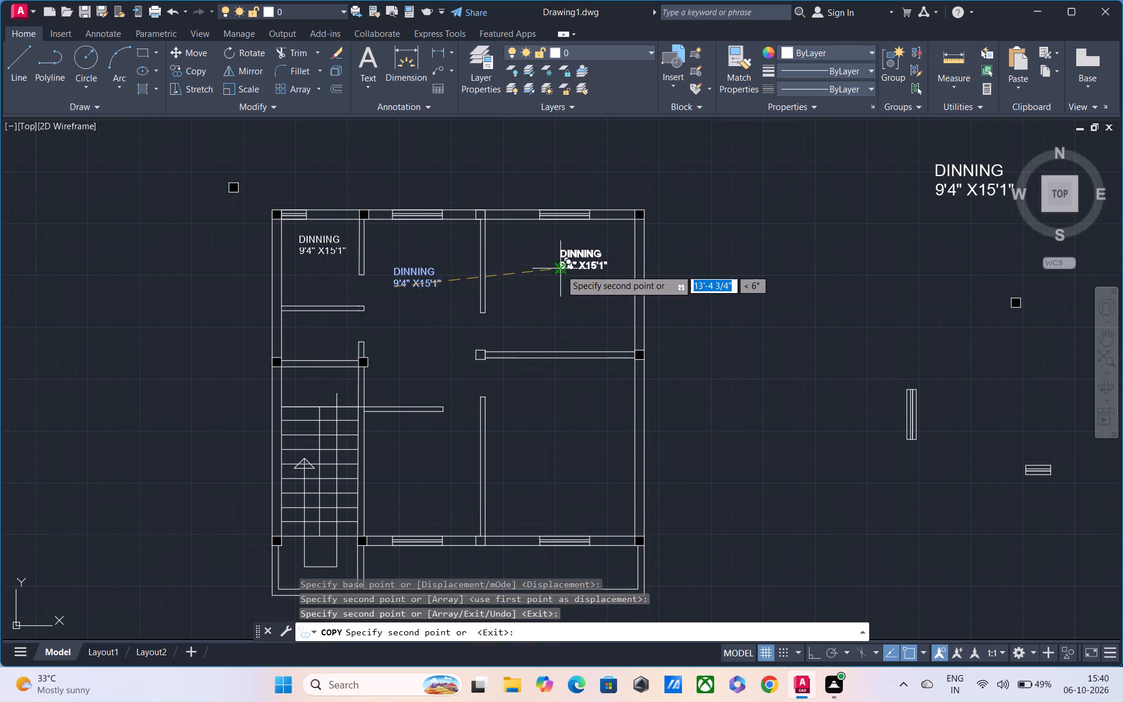
click(302, 345)
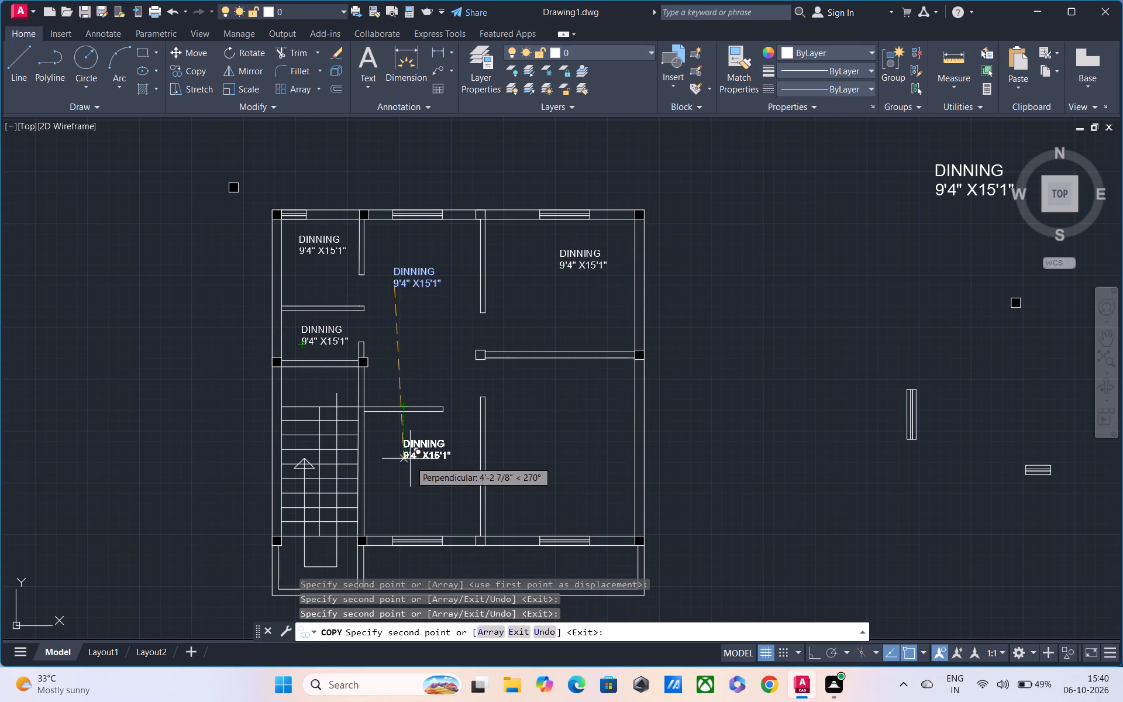
click(411, 467)
click(571, 470)
Place two more copies of the DINNING label in the front strip, one below each lower window.
middle_drag(513, 477, 521, 351)
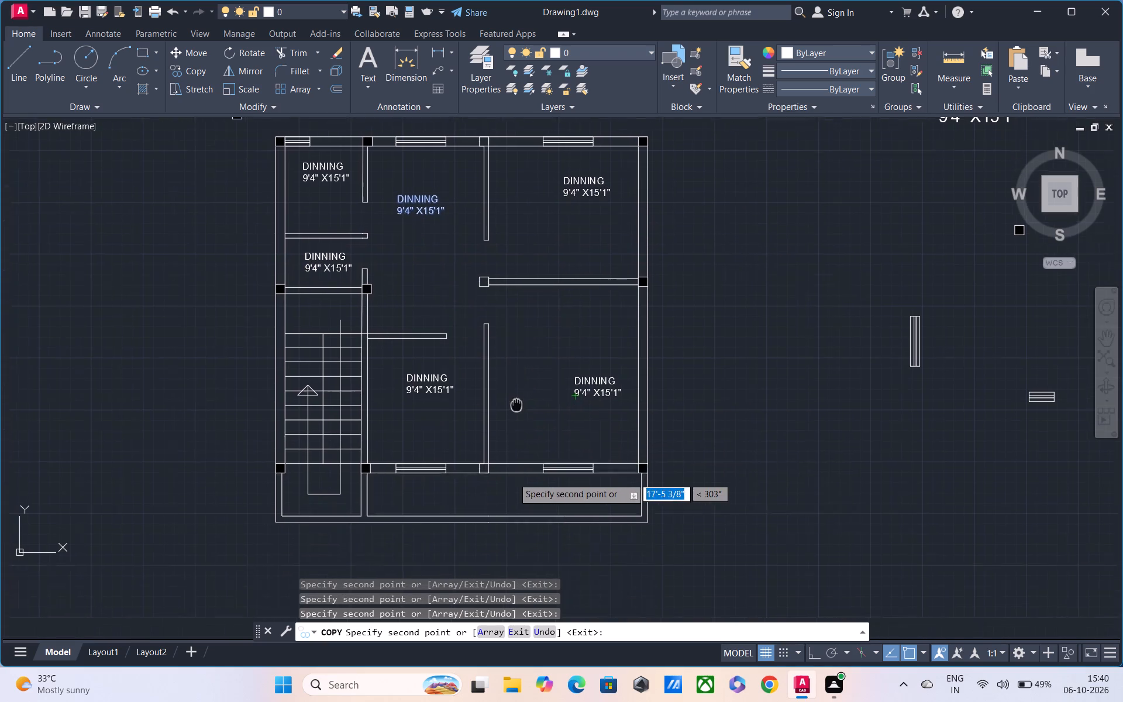
middle_drag(521, 351, 522, 346)
click(415, 444)
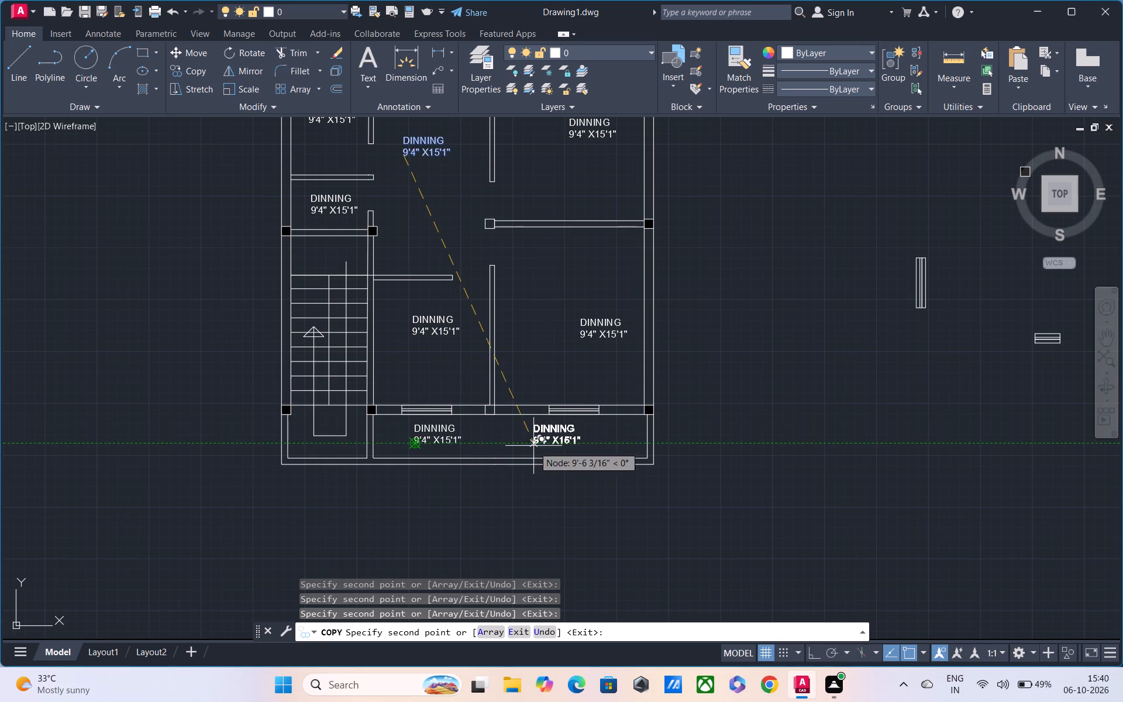
click(547, 449)
Place three more copies of the DINNING label outside the plan, one above each window of the top wall.
middle_drag(478, 435, 507, 511)
middle_drag(359, 290, 367, 329)
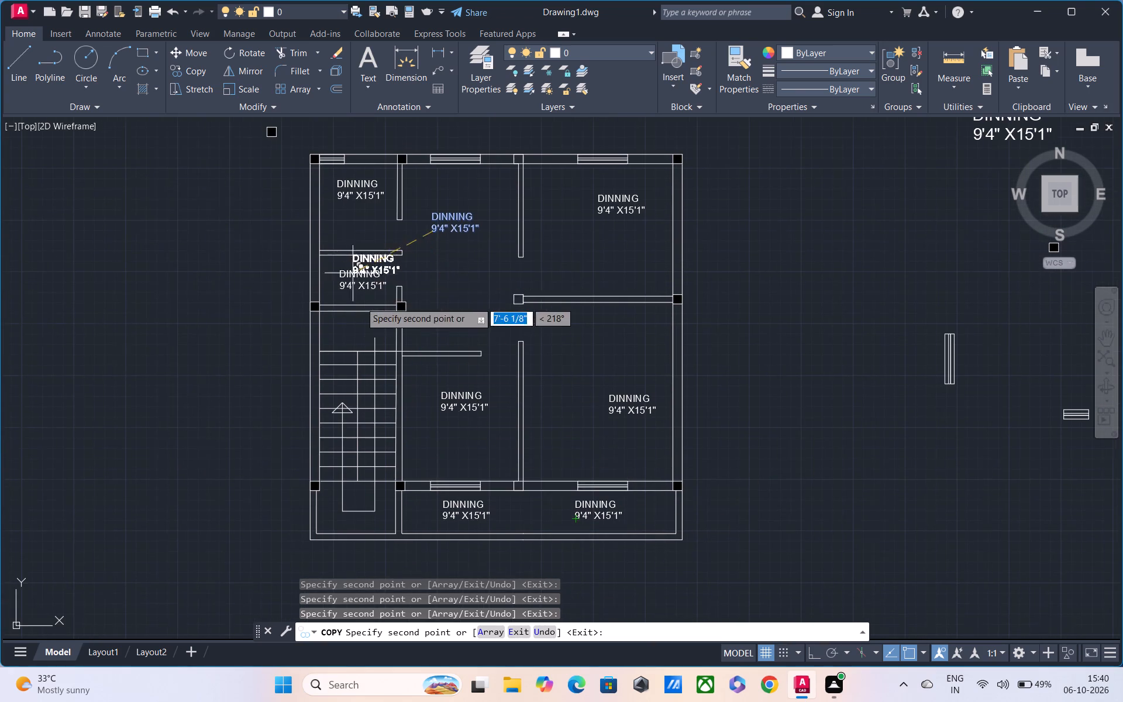
middle_drag(367, 329, 380, 432)
click(335, 284)
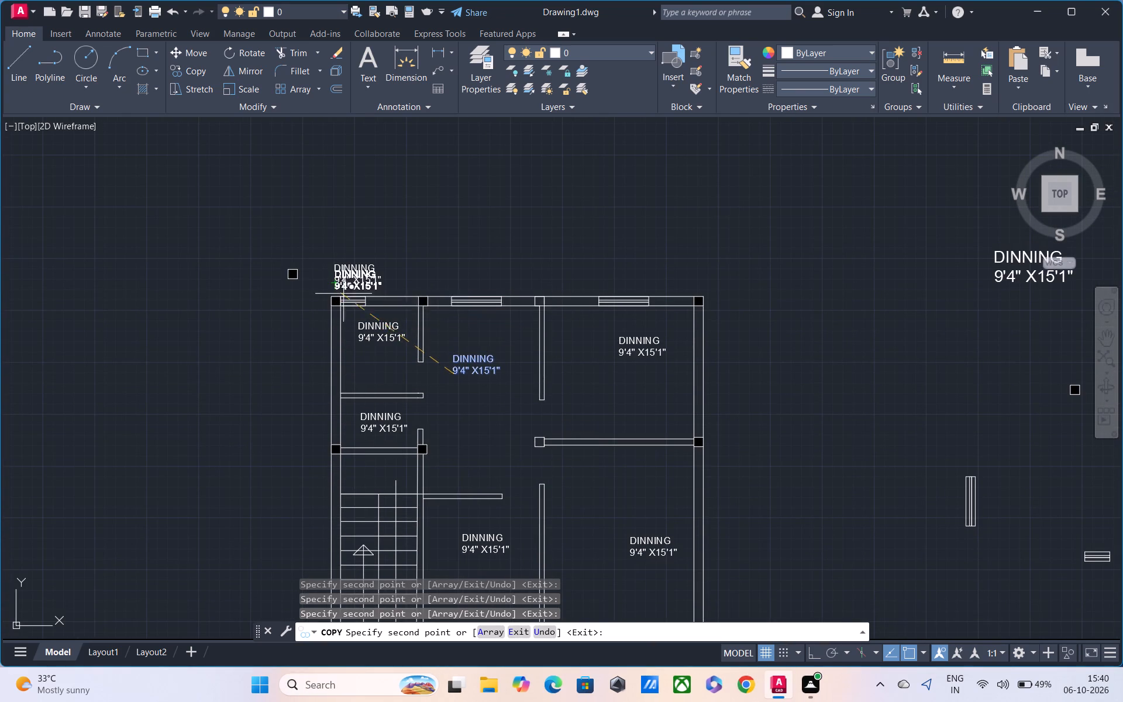
click(456, 288)
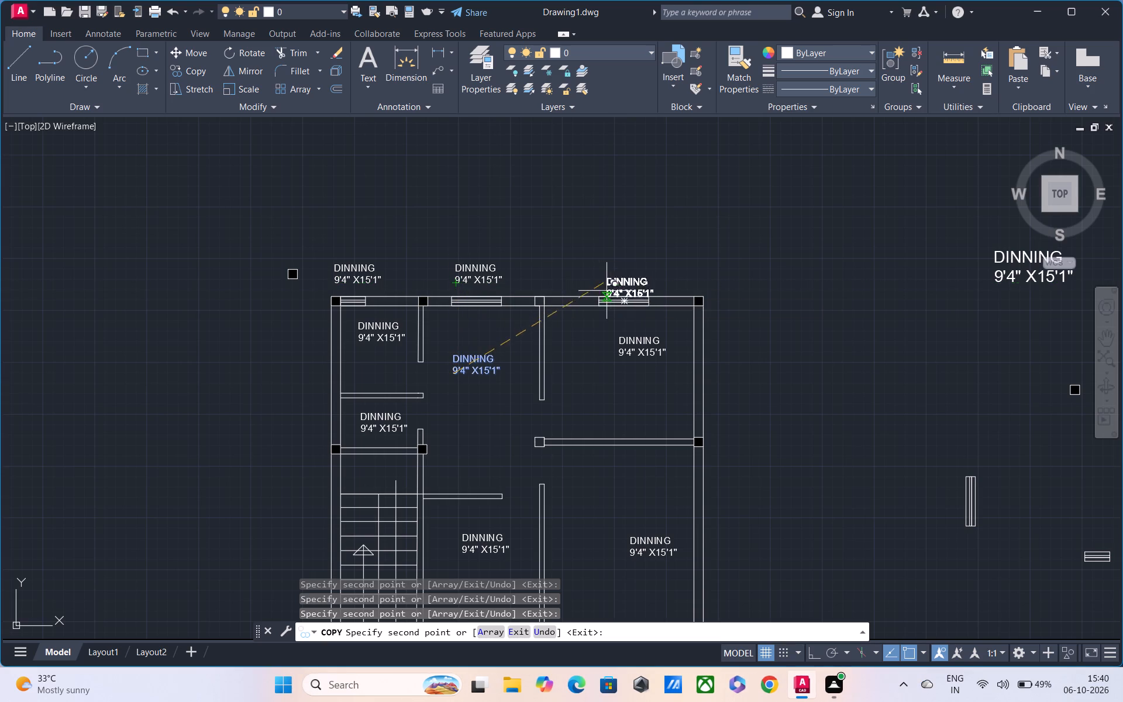
click(605, 285)
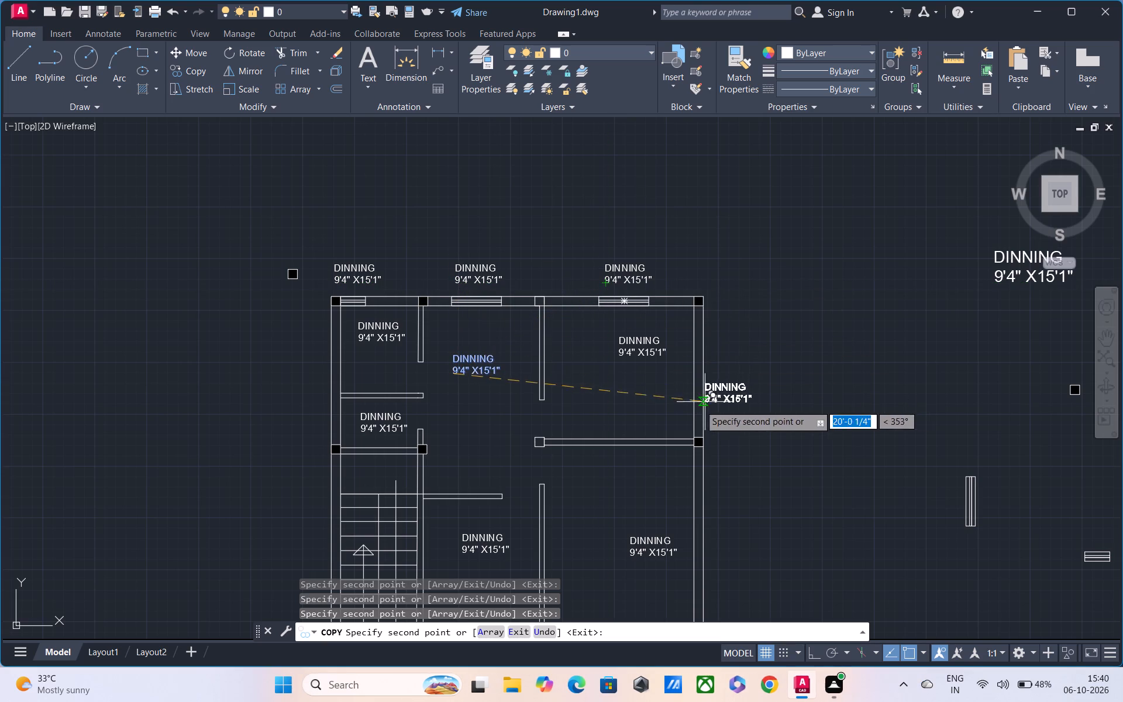
Place a last copy of the DINNING label in the front strip, between the two labels there, and end copying.
middle_drag(698, 404, 669, 276)
scroll(661, 288, down, 2)
middle_drag(608, 357, 598, 391)
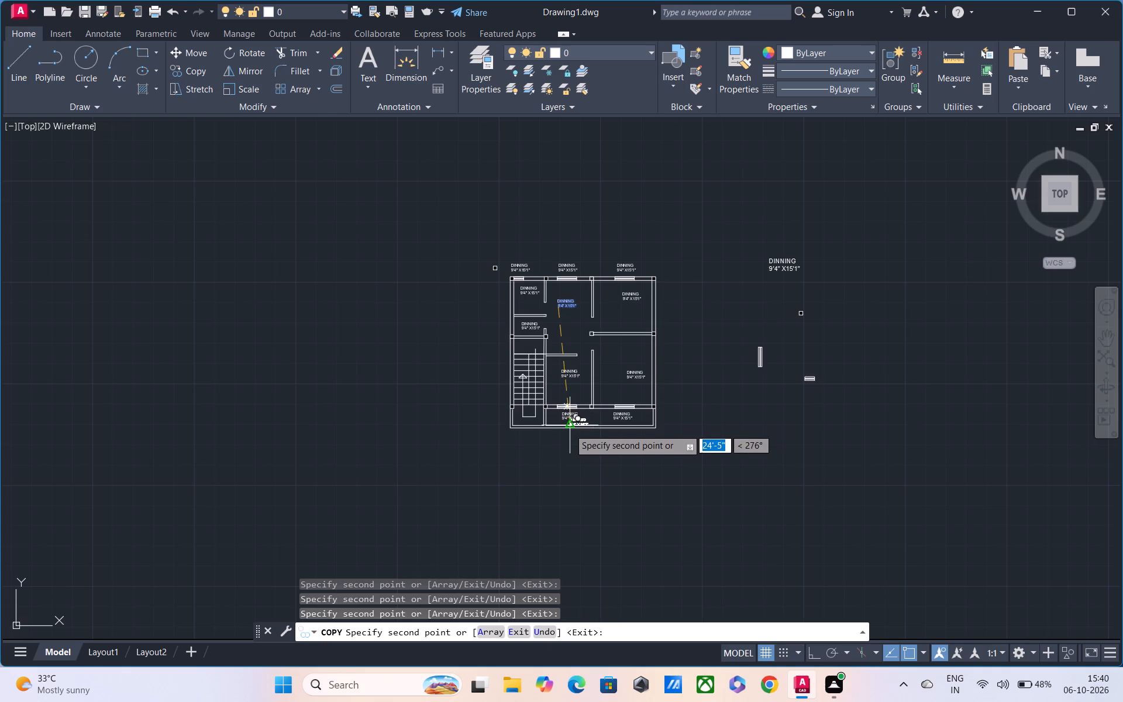
scroll(581, 439, up, 4)
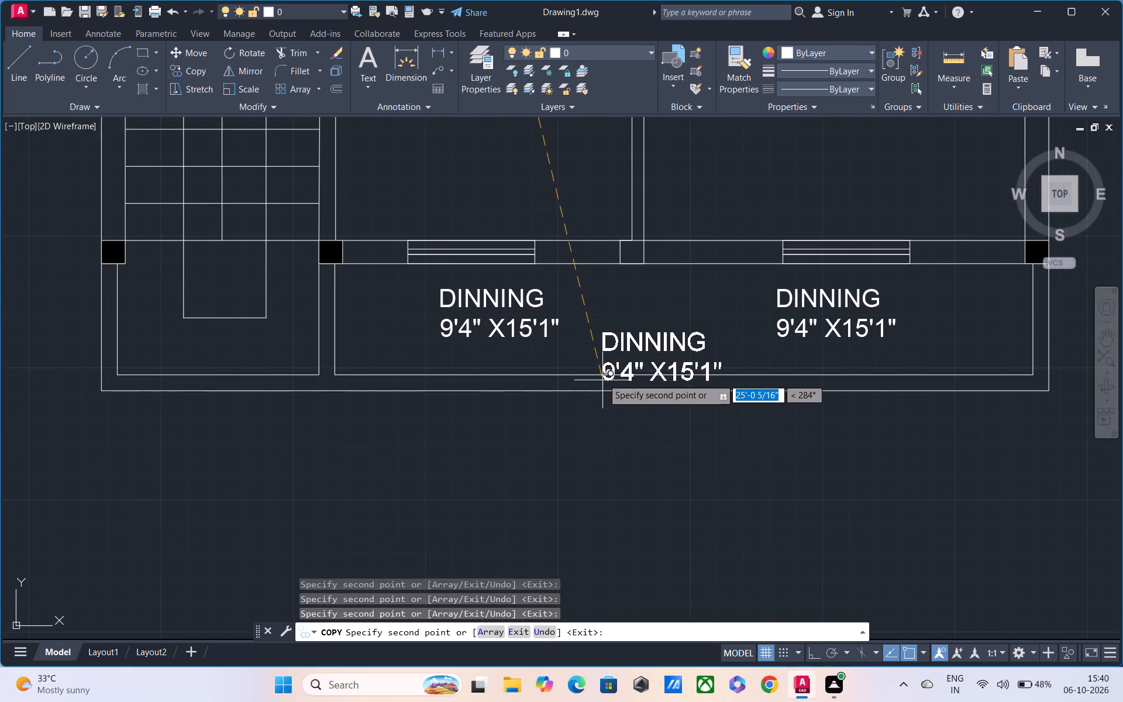
click(603, 371)
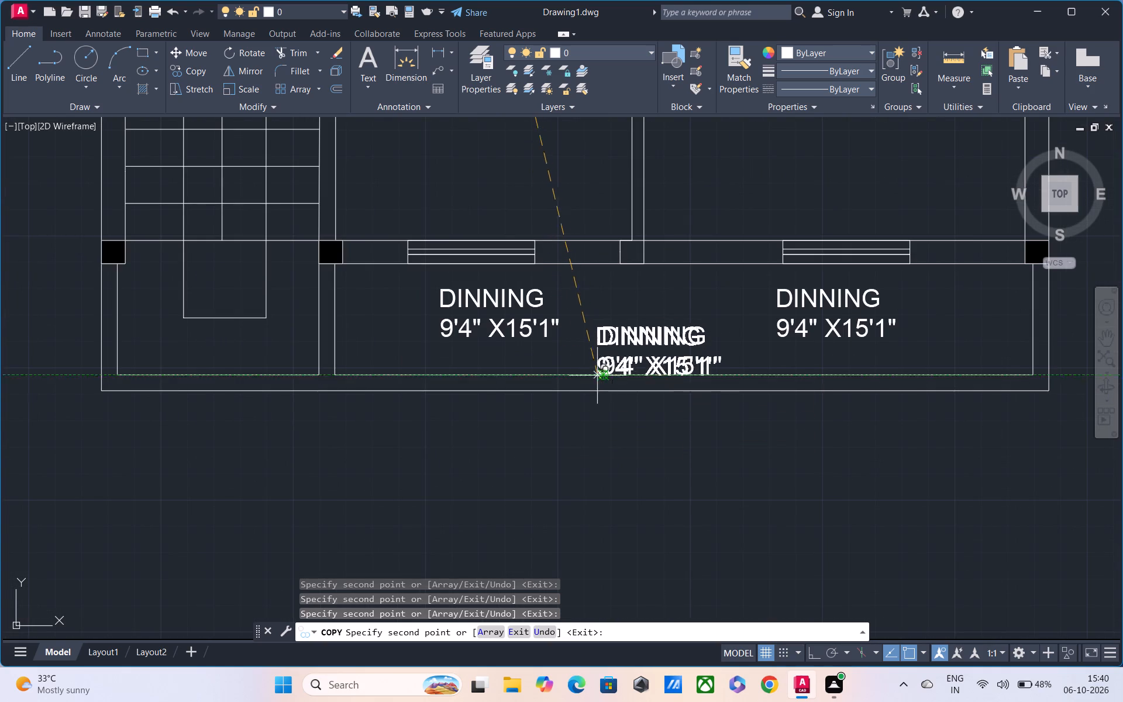
key(Escape)
Replace the text of the central label in the front strip with BALCONY.
middle_drag(553, 444, 537, 462)
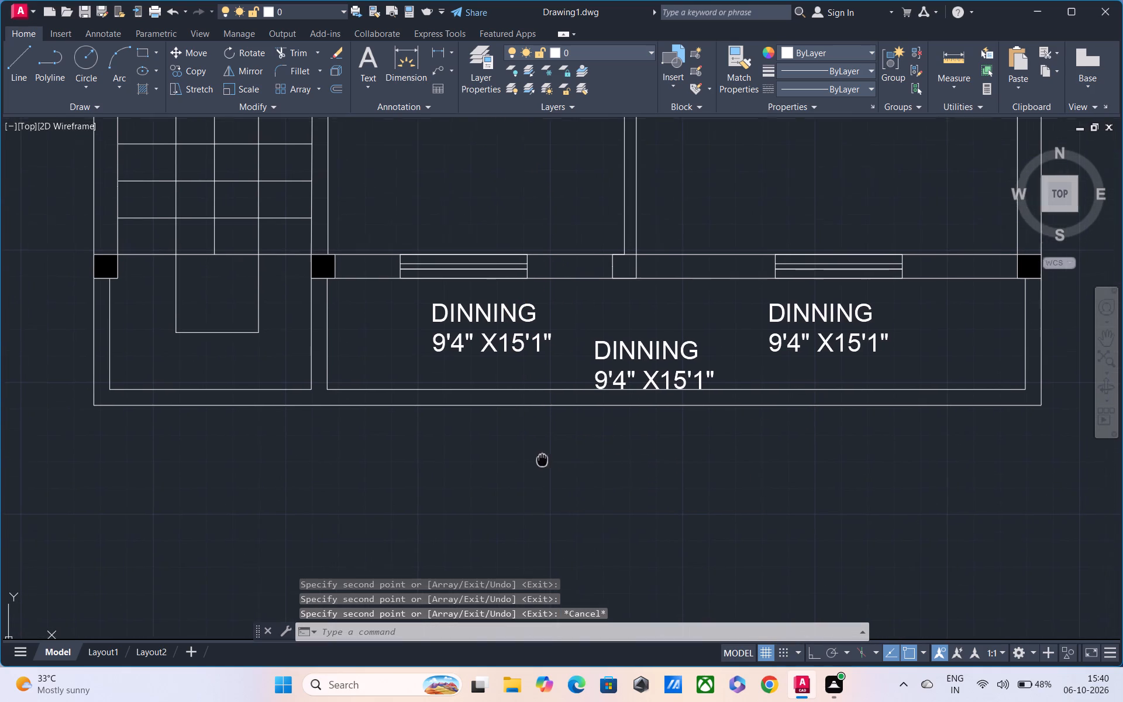
double_click(657, 356)
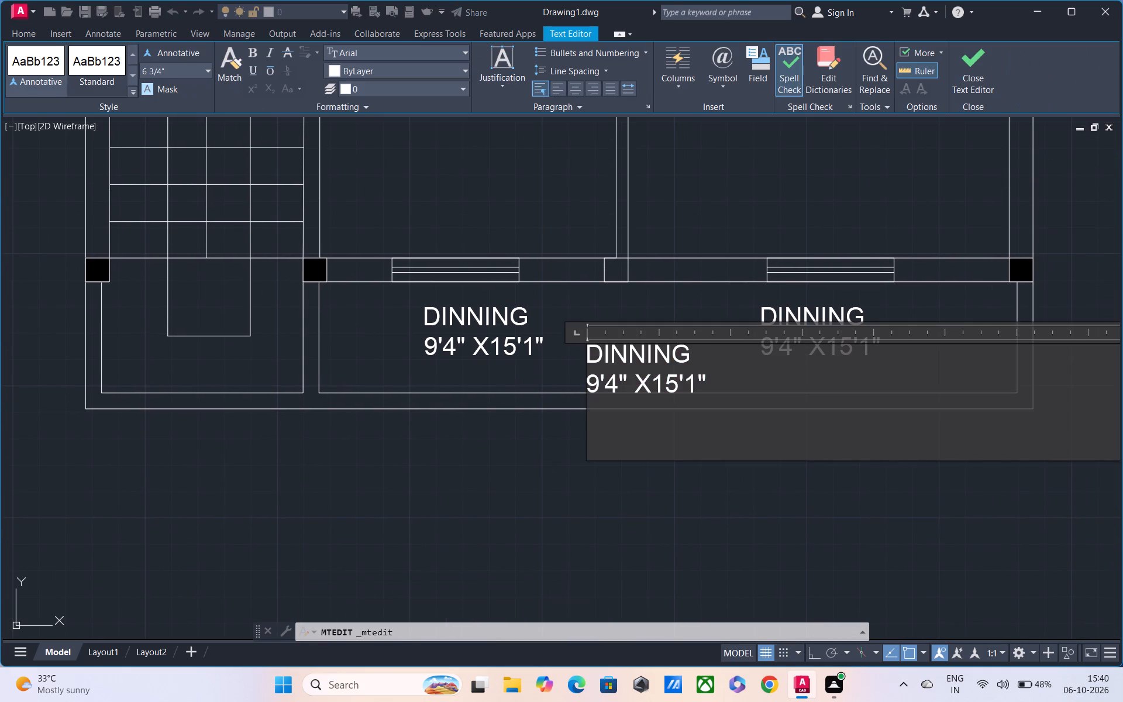
click(743, 391)
key(BackSpace)
key(BackSpace)
key(BackSpace)
key(BackSpace)
key(BackSpace)
key(BackSpace)
key(BackSpace)
key(BackSpace)
key(BackSpace)
key(BackSpace)
key(BackSpace)
key(BackSpace)
key(BackSpace)
key(BackSpace)
key(BackSpace)
key(BackSpace)
key(BackSpace)
key(BackSpace)
key(BackSpace)
key(BackSpace)
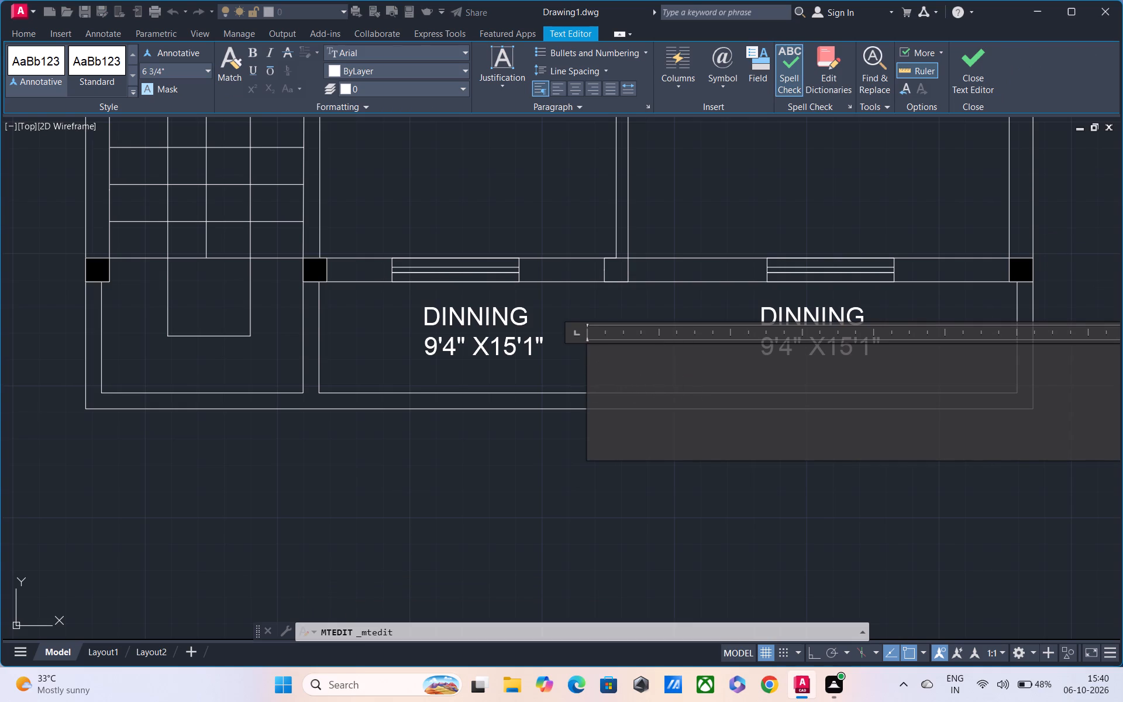
text(BALCON)
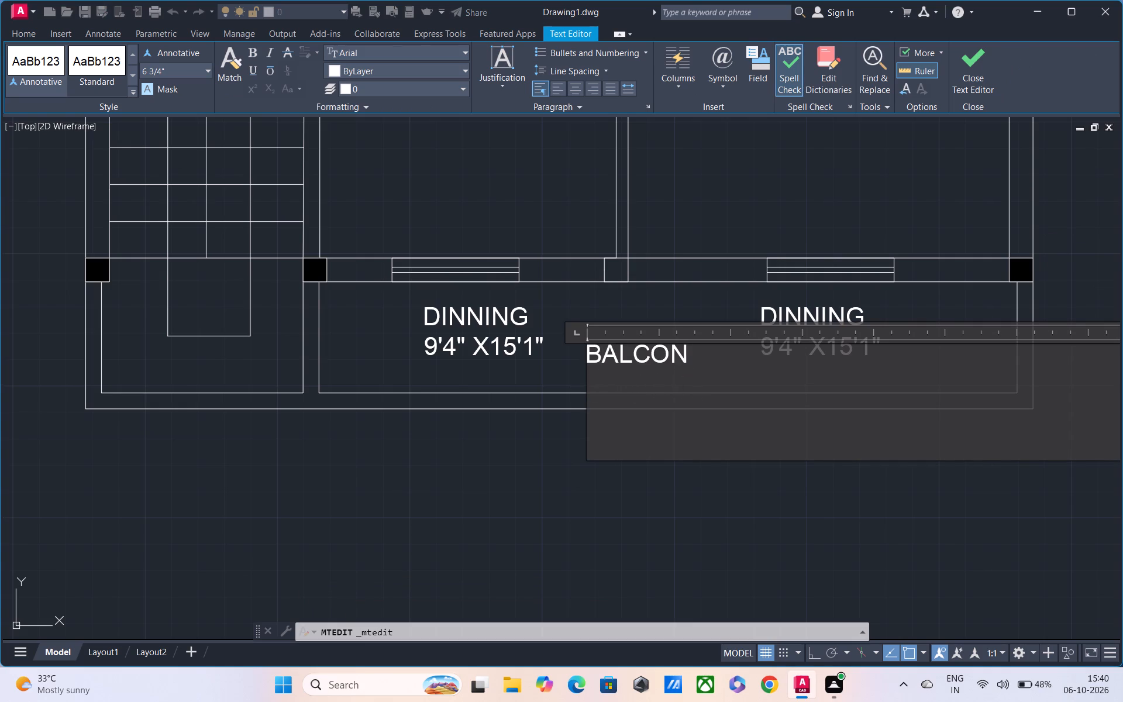
key(y)
key(Return)
click(597, 473)
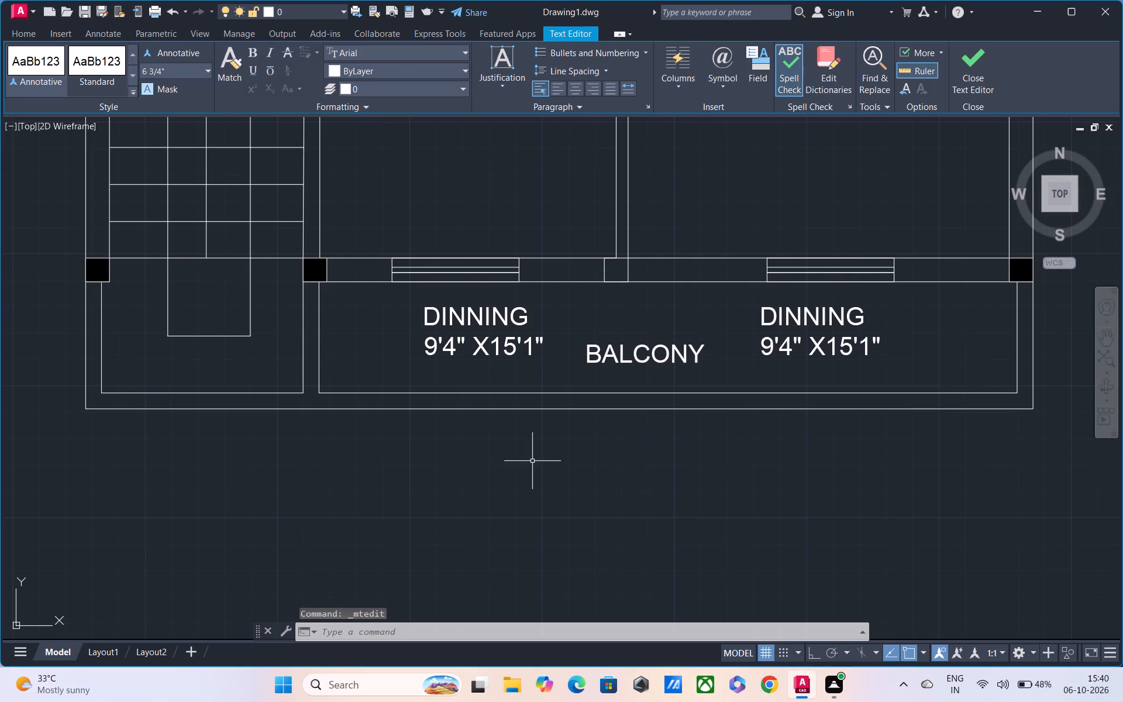
Replace the text of the label below the lower middle room's window with W2.
double_click(464, 319)
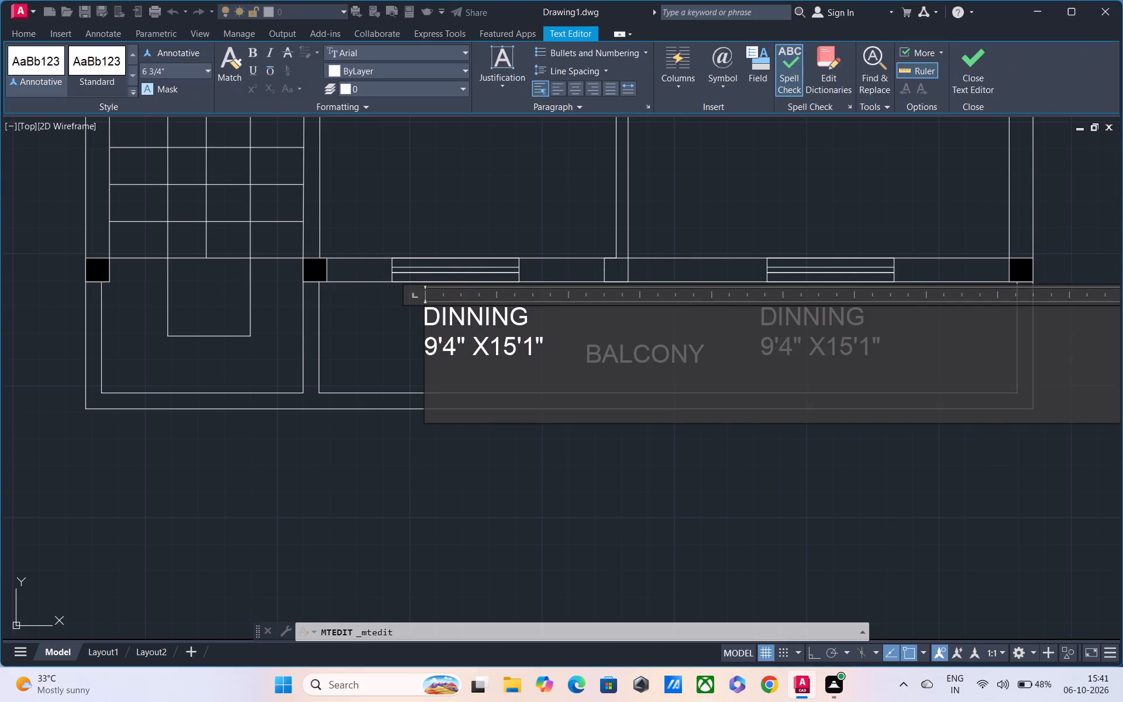
click(543, 347)
key(BackSpace)
key(BackSpace)
key(BackSpace)
key(BackSpace)
key(BackSpace)
key(BackSpace)
key(BackSpace)
key(BackSpace)
key(BackSpace)
key(BackSpace)
key(BackSpace)
key(BackSpace)
key(BackSpace)
key(BackSpace)
key(BackSpace)
key(BackSpace)
key(BackSpace)
key(BackSpace)
key(BackSpace)
key(BackSpace)
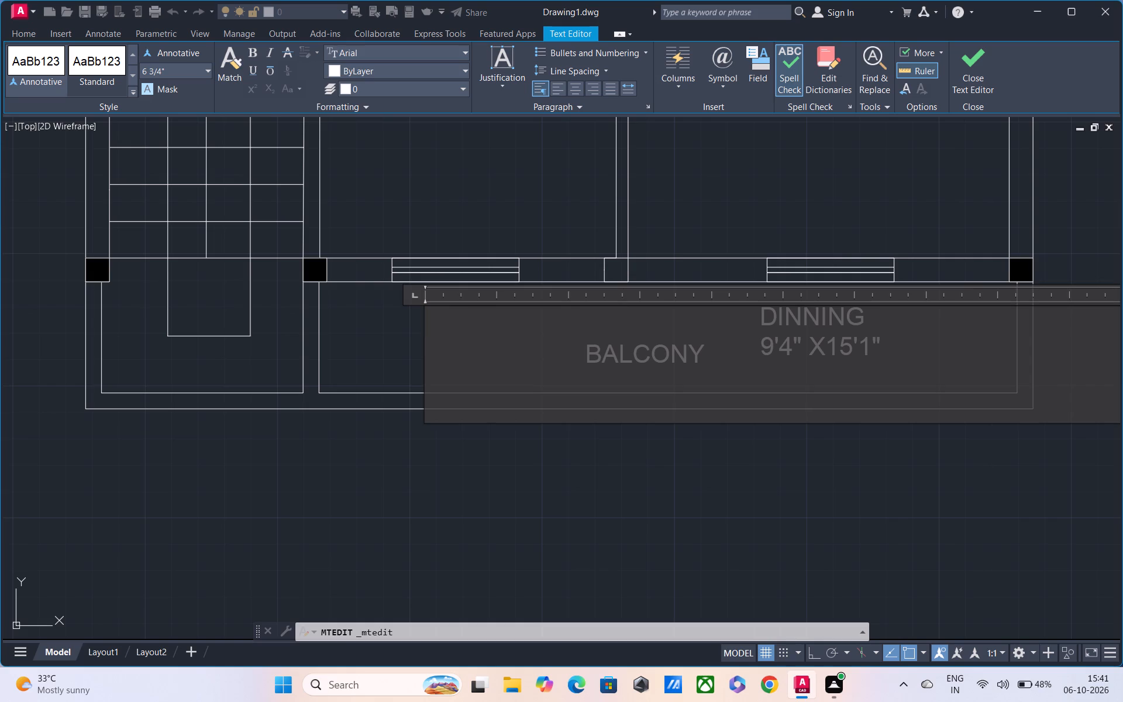
key(w)
key(2)
click(554, 504)
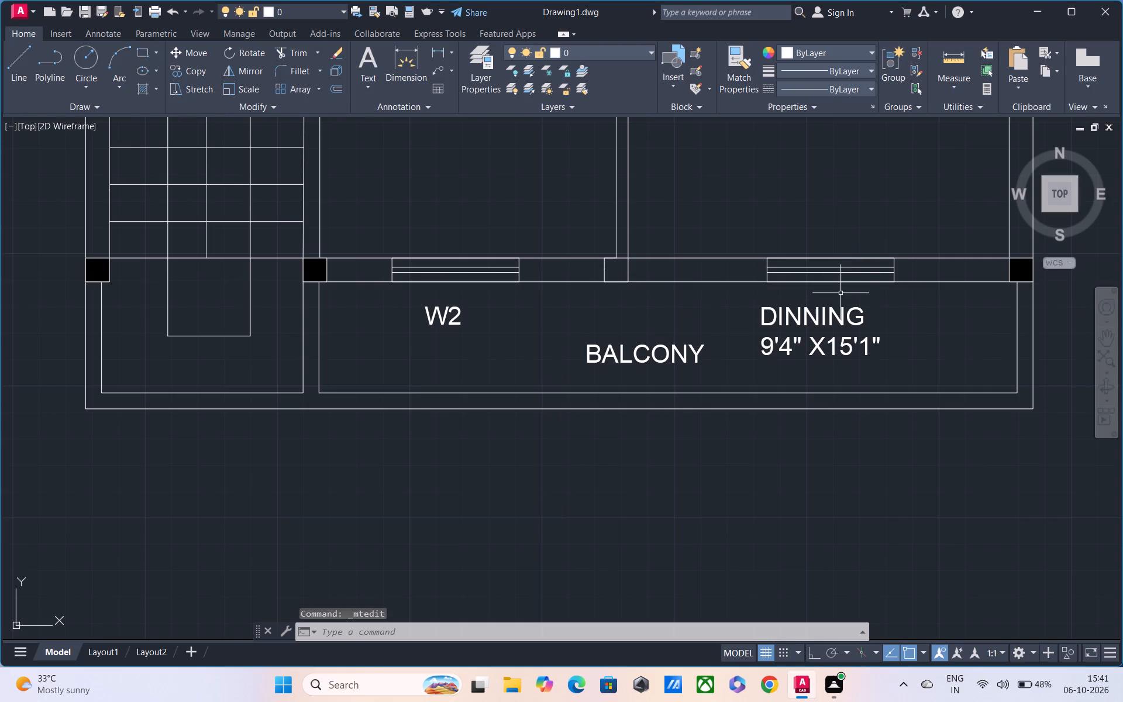
Replace the text of the label below the lower-right room's window with W1.
double_click(829, 321)
click(895, 350)
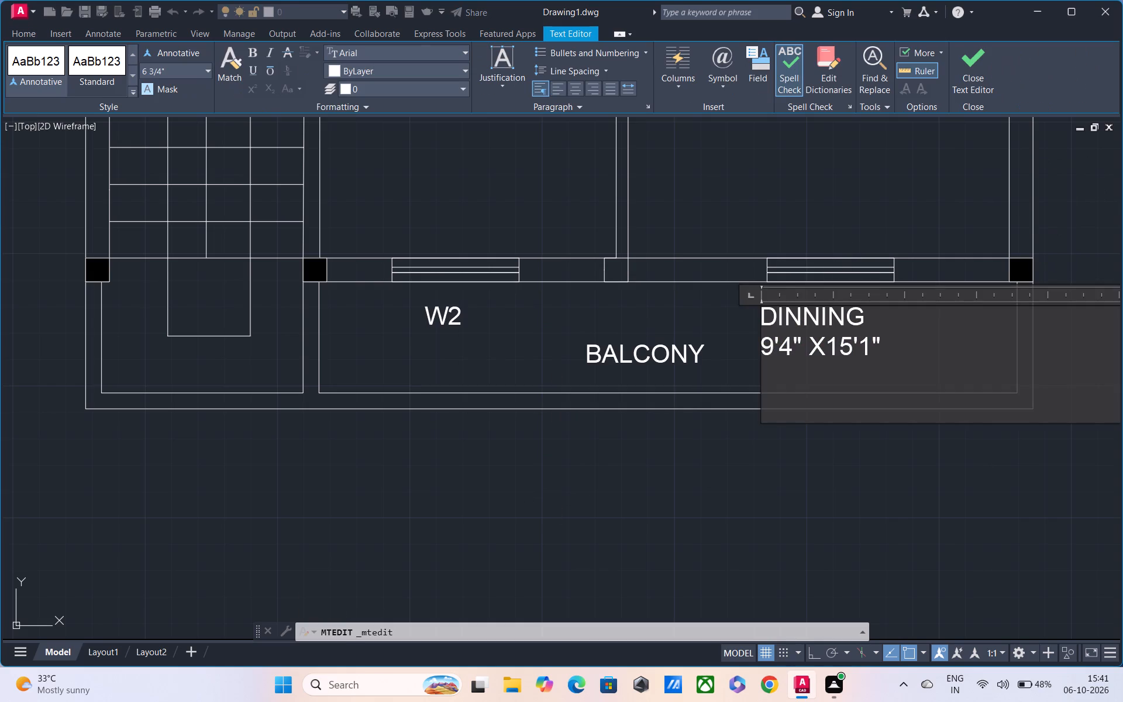
key(BackSpace)
key(BackSpace)
key(BackSpace)
key(BackSpace)
key(BackSpace)
key(BackSpace)
key(BackSpace)
key(BackSpace)
key(BackSpace)
key(BackSpace)
key(BackSpace)
key(BackSpace)
key(BackSpace)
key(BackSpace)
key(BackSpace)
key(BackSpace)
key(BackSpace)
key(BackSpace)
key(BackSpace)
key(BackSpace)
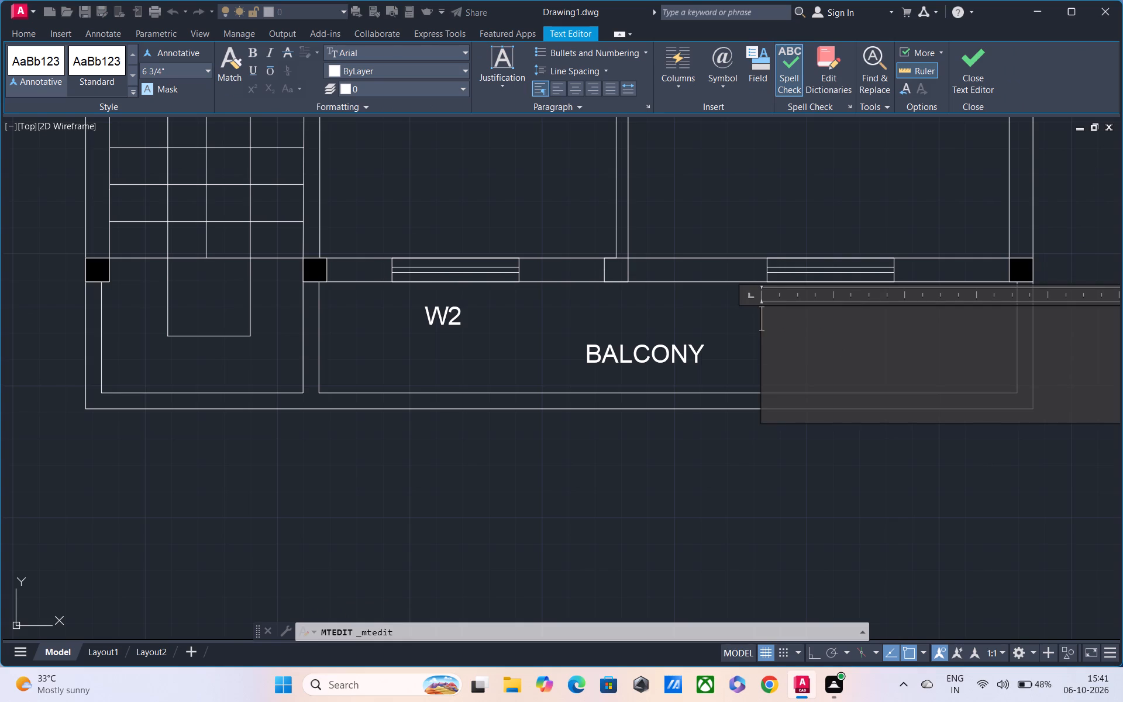
text(W1)
click(770, 511)
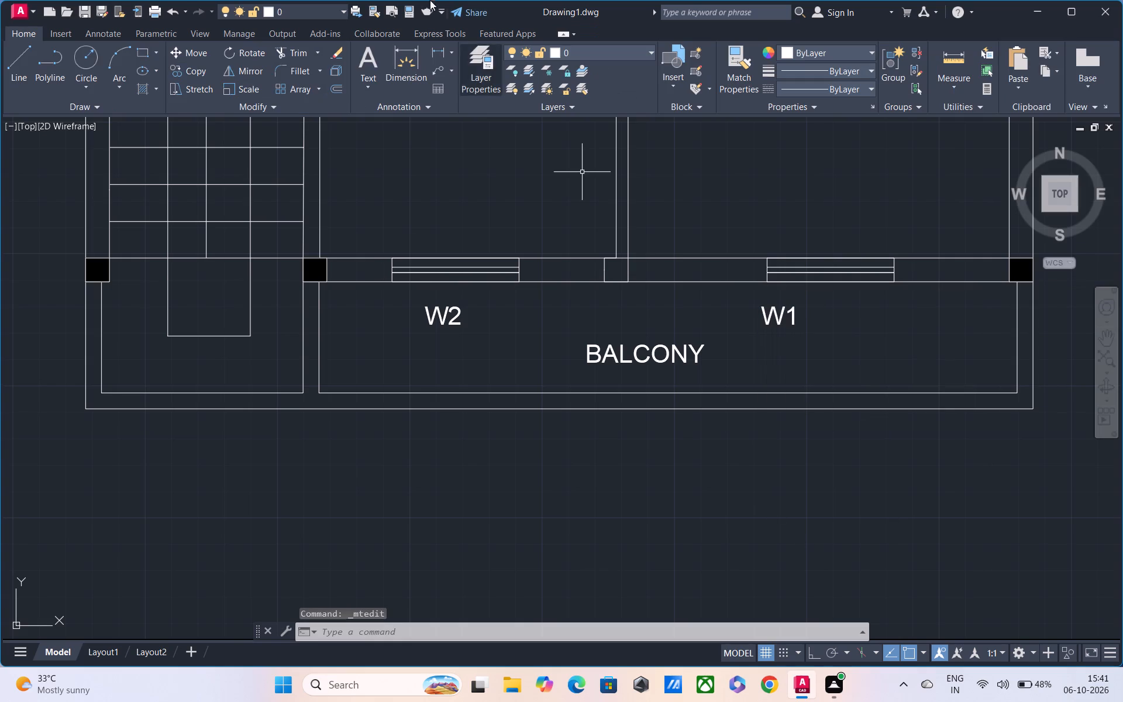
Replace the label text in the lower middle room, beside the staircase, with KITCHEN and 7'1" X9'4" on the second line.
middle_drag(452, 173, 436, 500)
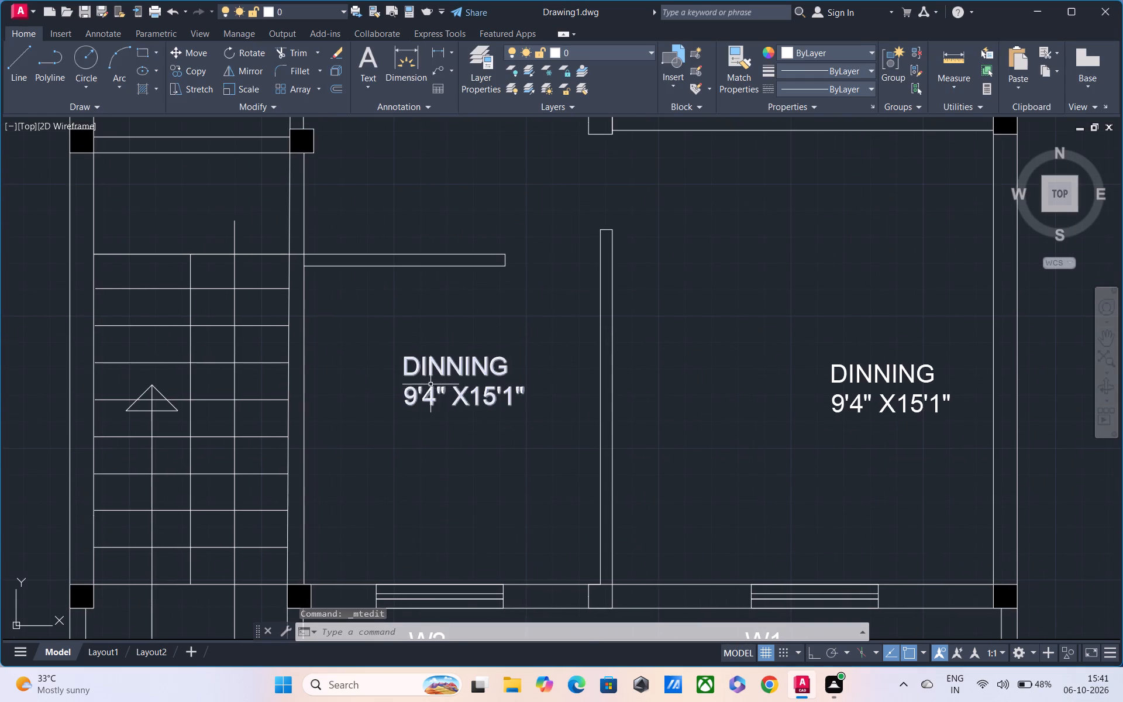
double_click(431, 384)
double_click(450, 395)
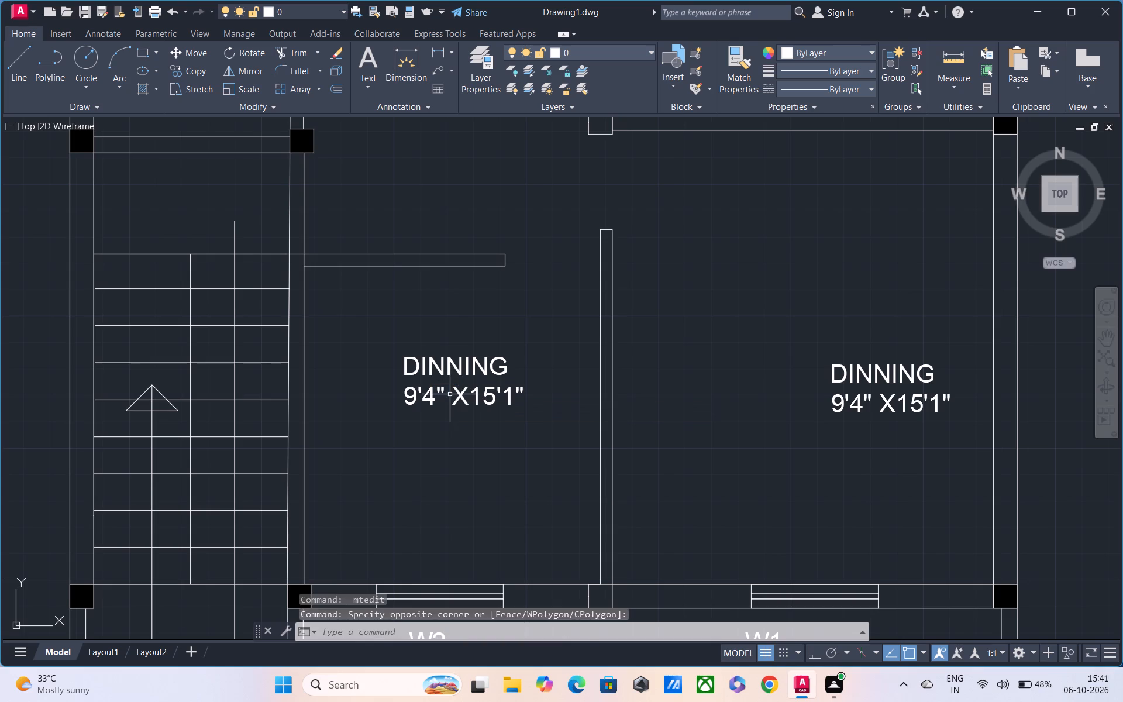
double_click(449, 395)
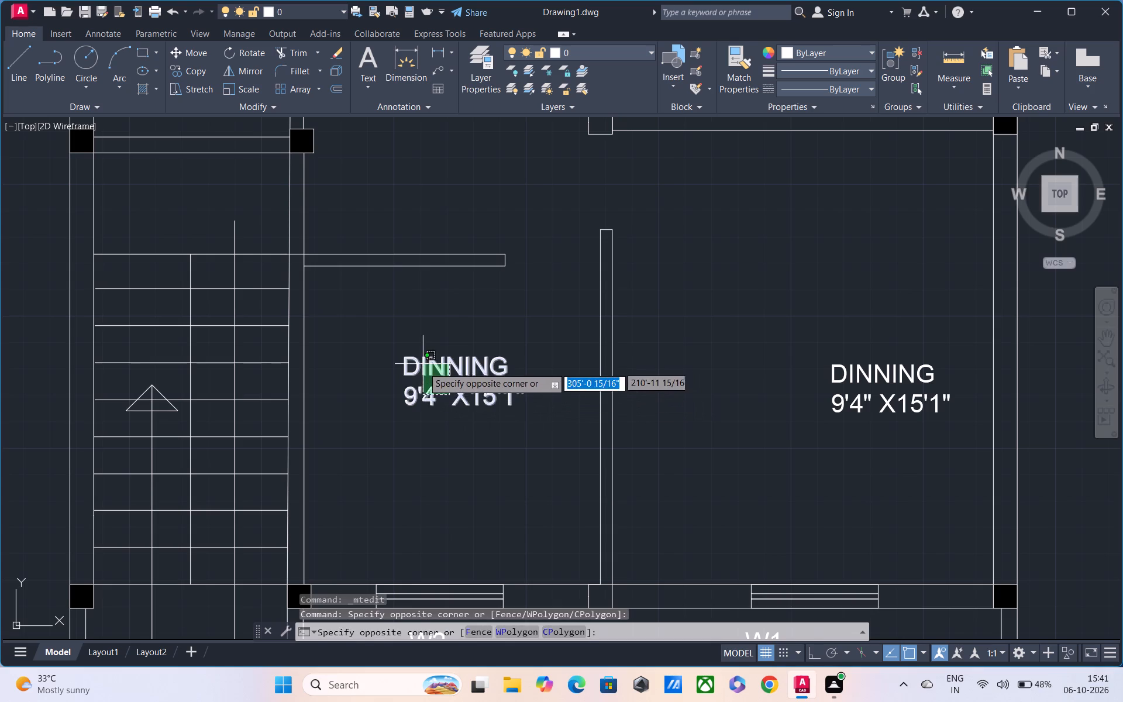
double_click(423, 367)
click(529, 397)
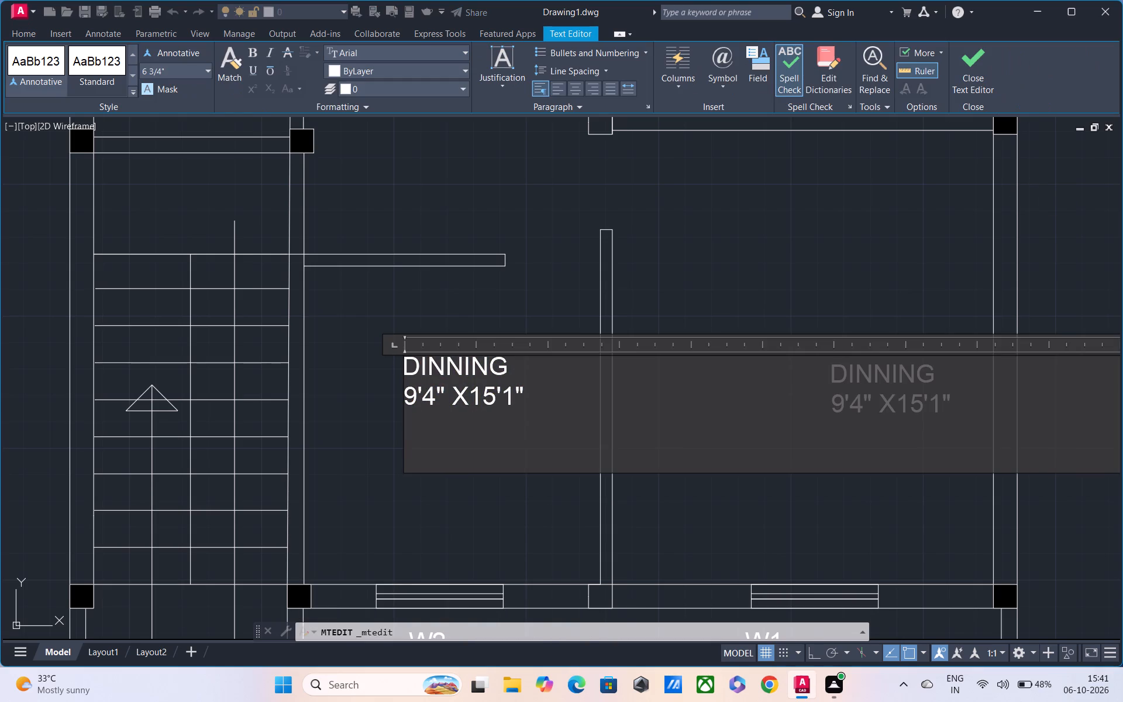
key(BackSpace)
key(BackSpace)
key(BackSpace)
key(BackSpace)
key(BackSpace)
key(BackSpace)
key(BackSpace)
key(BackSpace)
key(BackSpace)
key(BackSpace)
key(BackSpace)
key(BackSpace)
key(BackSpace)
key(BackSpace)
key(BackSpace)
key(BackSpace)
key(BackSpace)
key(BackSpace)
key(BackSpace)
key(BackSpace)
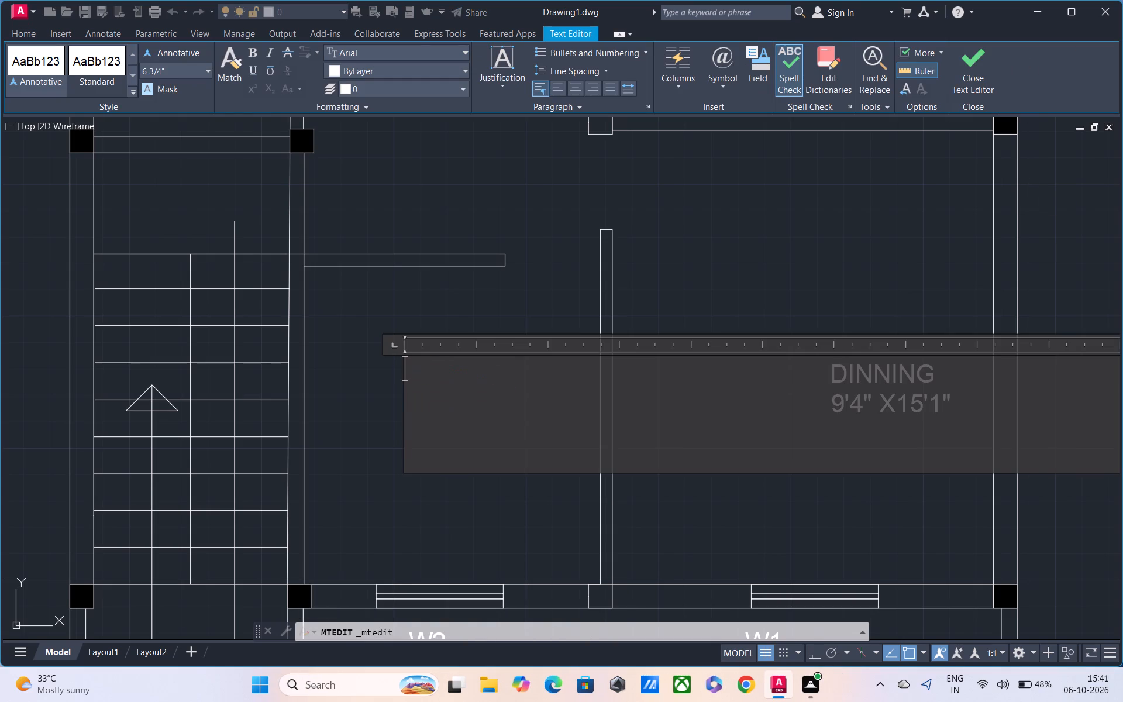
key(7)
text('1)
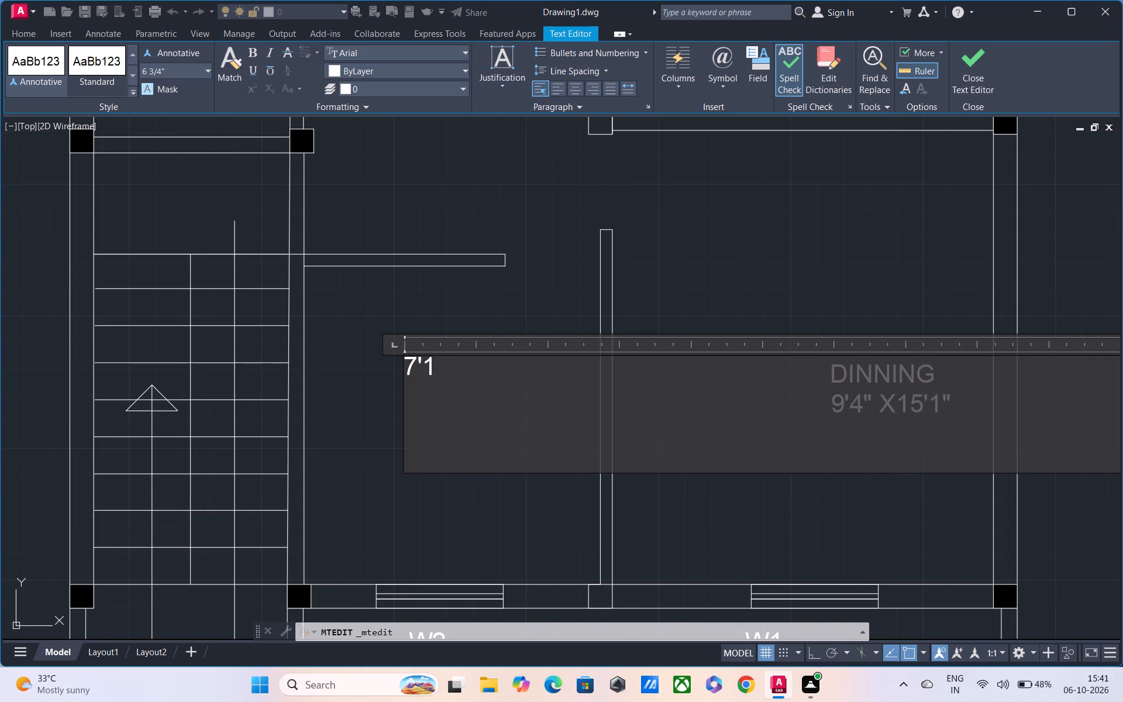
key(shift+quotedbl)
key(BackSpace)
key(BackSpace)
key(BackSpace)
key(BackSpace)
key(BackSpace)
key(BackSpace)
key(BackSpace)
key(BackSpace)
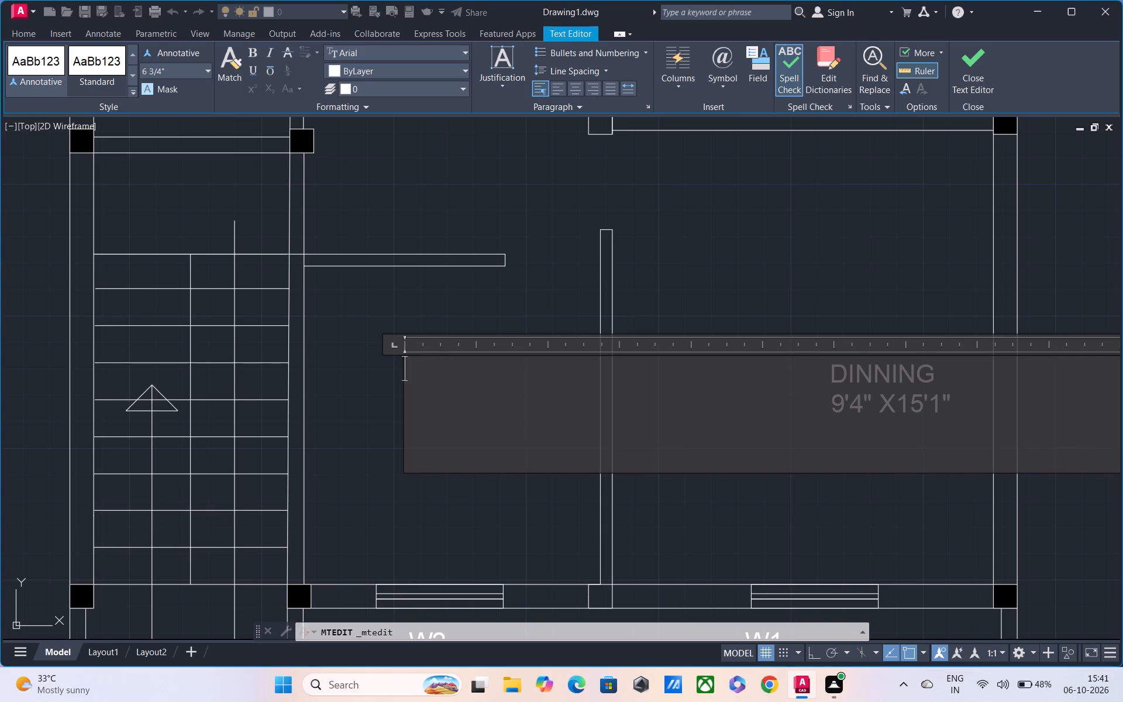
text(KITCHEN)
key(Return)
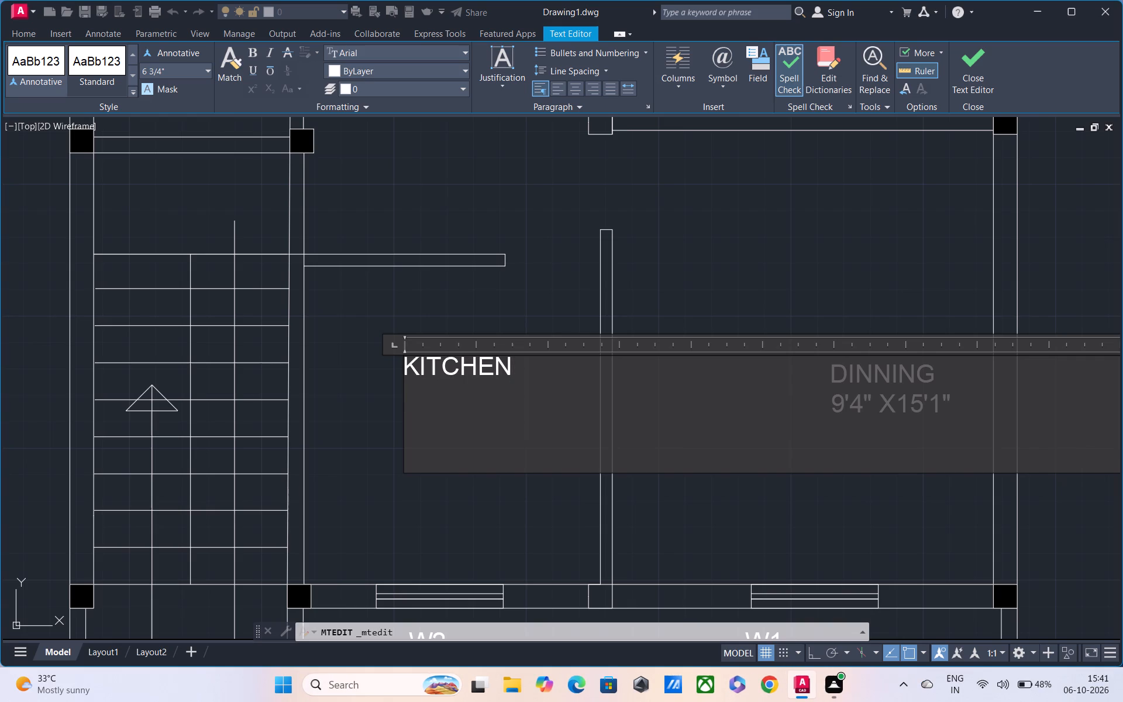
text(7'1")
key(Return)
key(BackSpace)
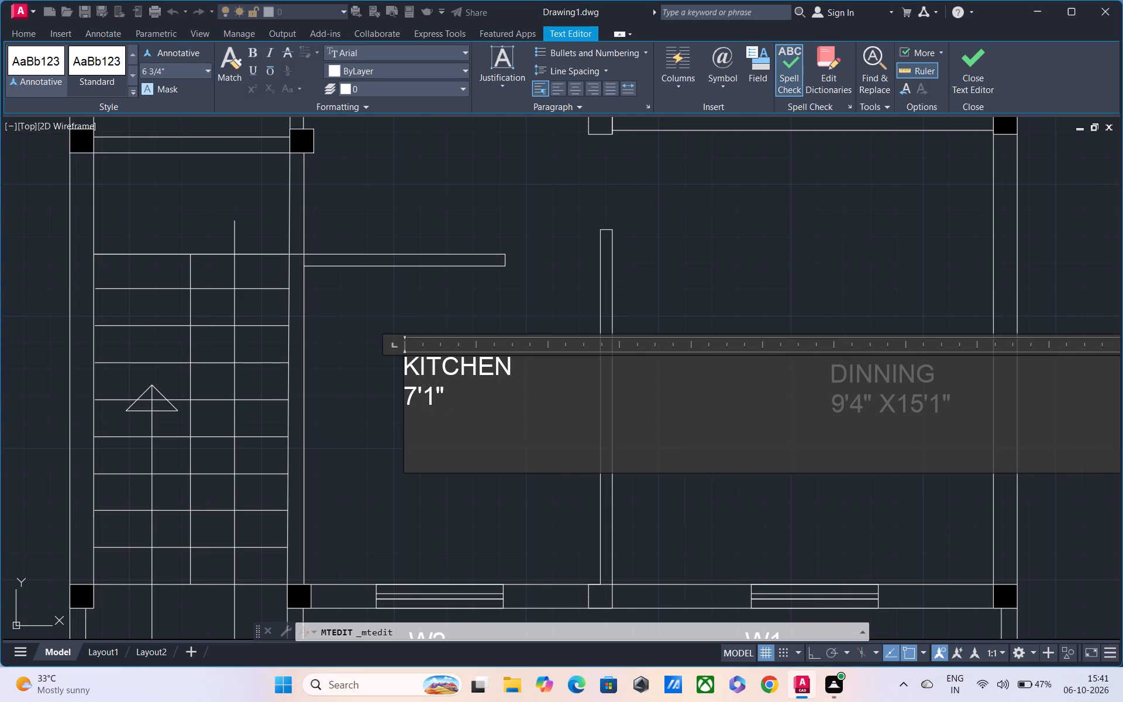
key(space)
text(X)
text(9'4")
key(Return)
click(505, 493)
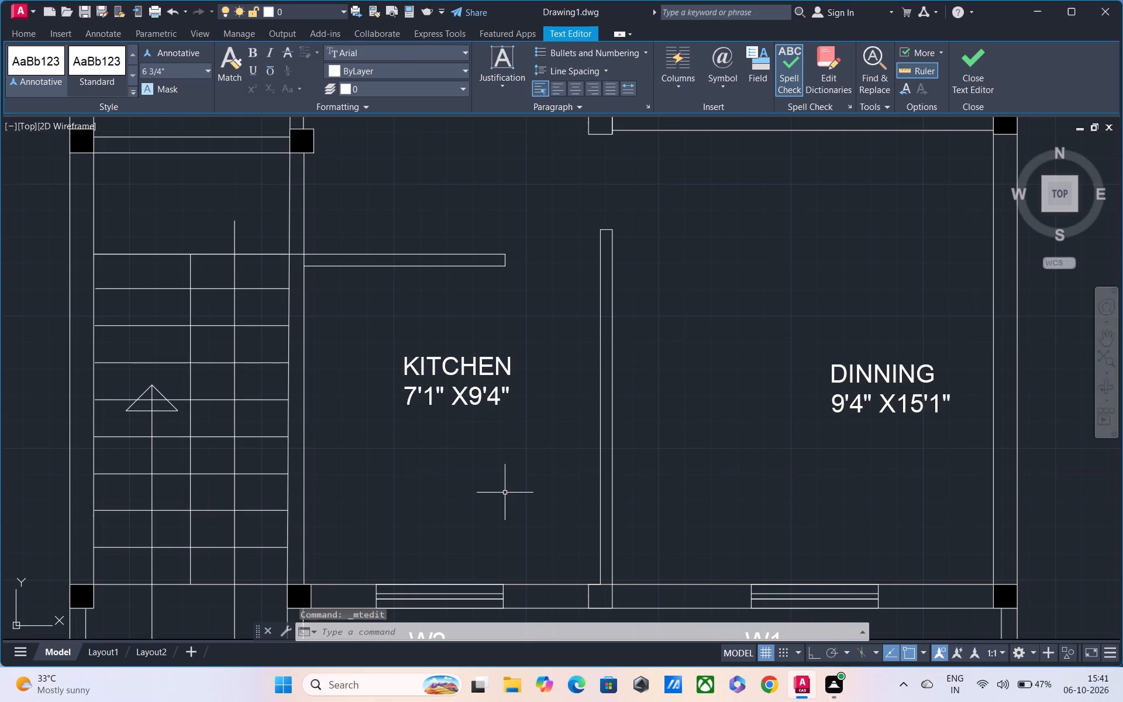
Replace the label text in the lower-right room with BED ROOM and 12' X14'4" on the second line.
middle_drag(562, 505, 368, 448)
double_click(662, 336)
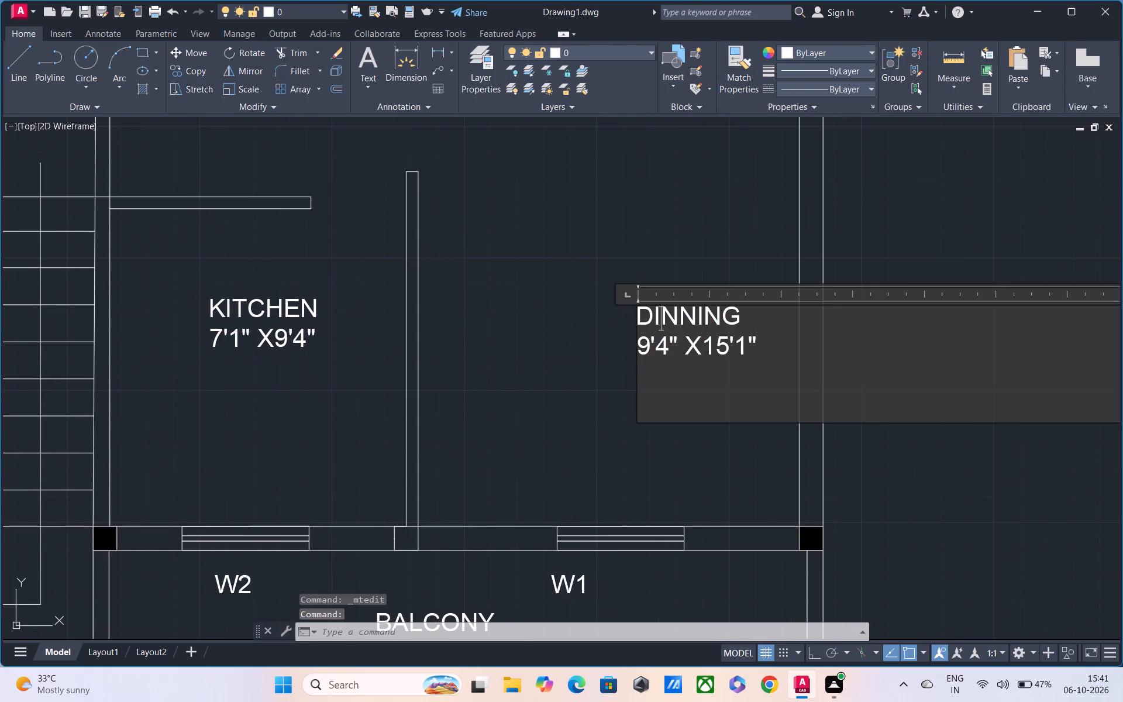
click(767, 347)
key(BackSpace)
key(BackSpace)
key(BackSpace)
key(BackSpace)
key(BackSpace)
key(BackSpace)
key(BackSpace)
key(BackSpace)
key(BackSpace)
key(BackSpace)
key(BackSpace)
key(BackSpace)
key(BackSpace)
key(BackSpace)
key(BackSpace)
key(BackSpace)
key(BackSpace)
key(BackSpace)
key(BackSpace)
key(BackSpace)
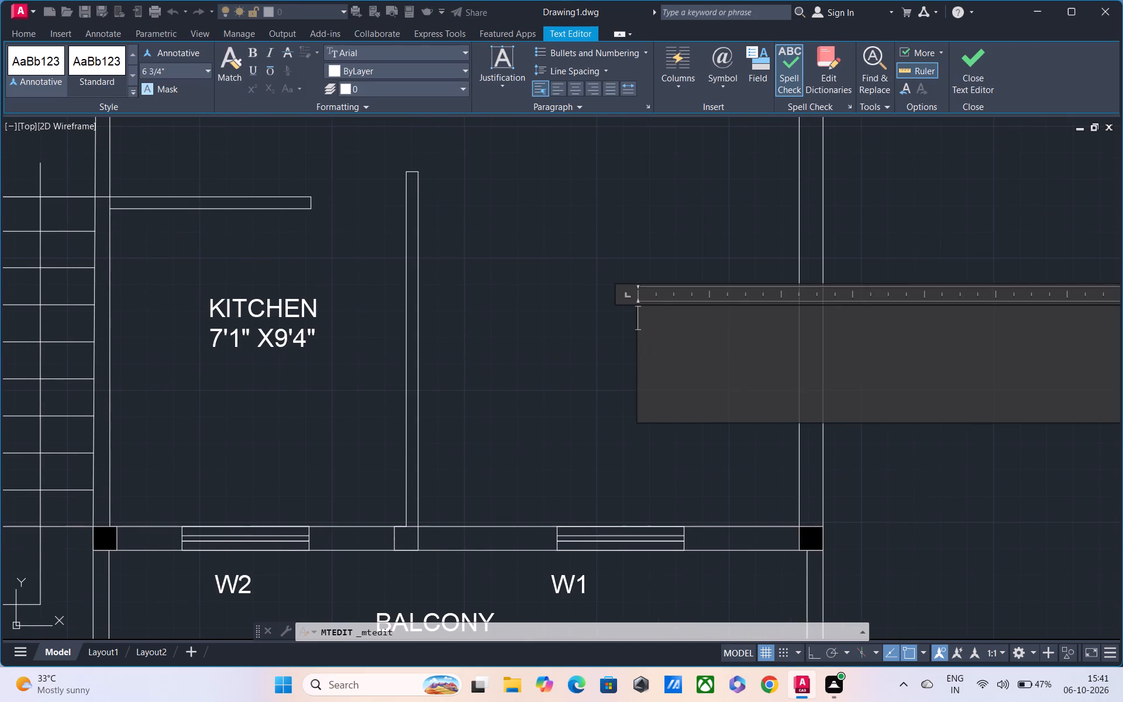
text(BED ROOM)
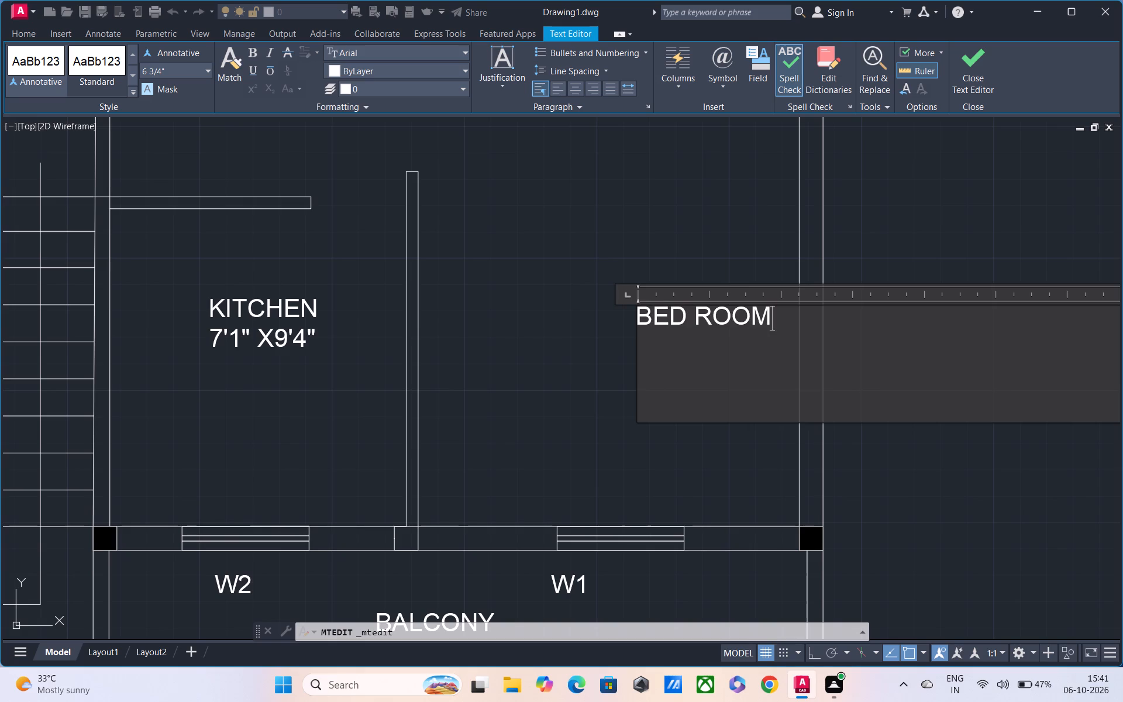
key(Return)
text(12')
key(space)
text(X)
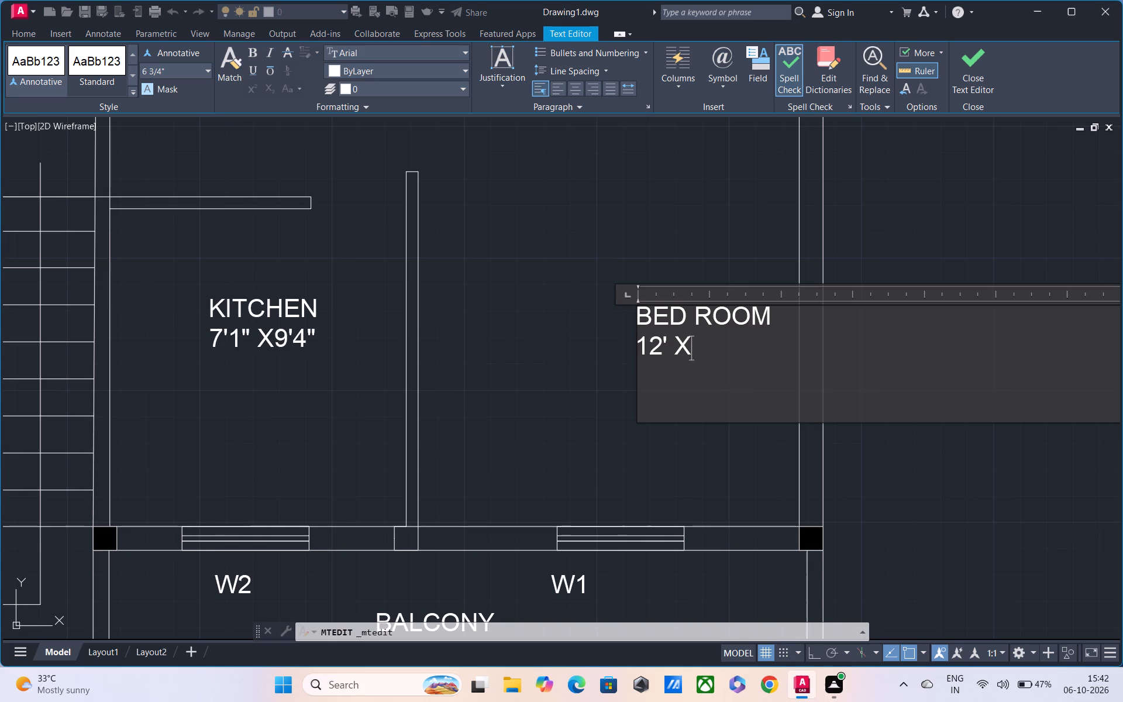
text(14)
key(apostrophe)
text(4")
key(Return)
click(609, 412)
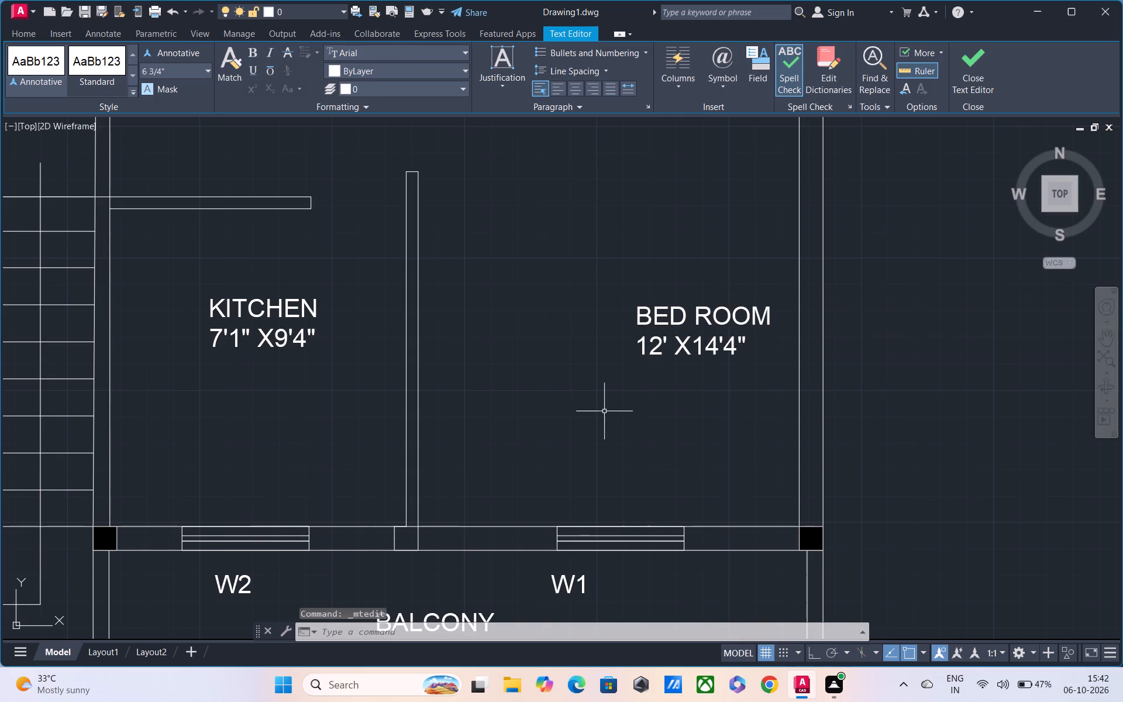
Replace the label text in the upper-right room with BED ROOM and 12' X10'8" on the second line.
middle_drag(580, 402, 580, 535)
scroll(569, 482, down, 1)
middle_drag(575, 260, 543, 344)
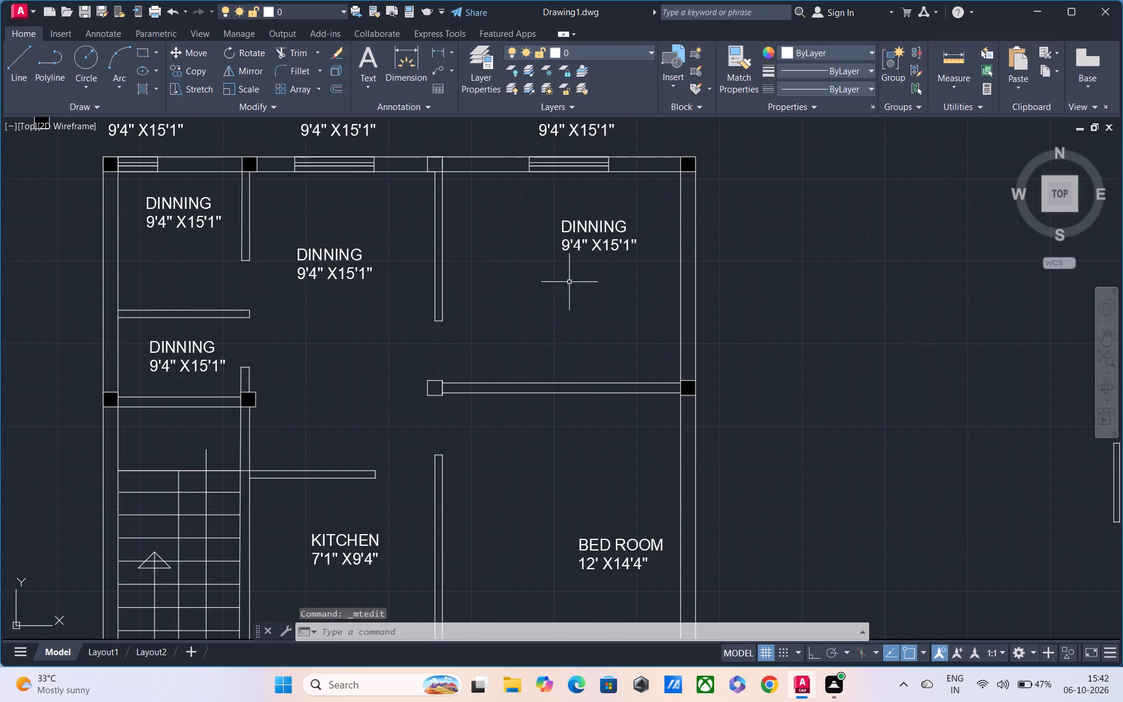
double_click(594, 226)
double_click(588, 227)
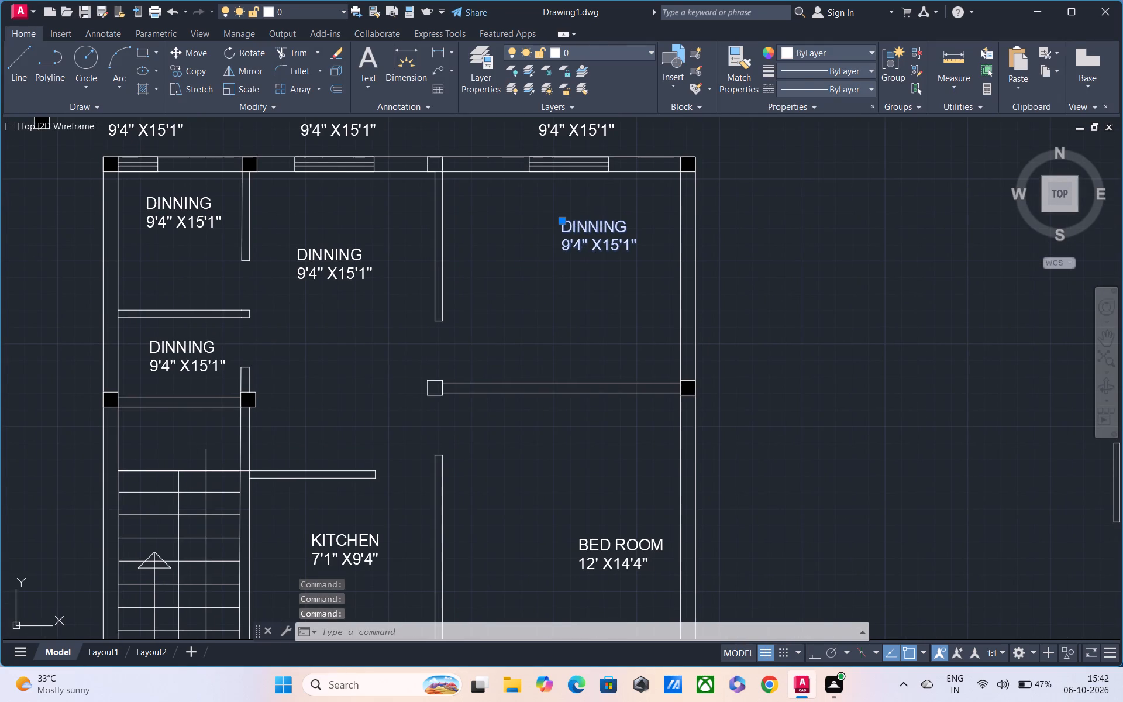
click(642, 245)
key(BackSpace)
key(BackSpace)
key(BackSpace)
key(BackSpace)
key(BackSpace)
key(BackSpace)
key(BackSpace)
key(BackSpace)
key(BackSpace)
key(BackSpace)
key(BackSpace)
key(BackSpace)
key(BackSpace)
key(BackSpace)
key(BackSpace)
key(BackSpace)
key(BackSpace)
key(BackSpace)
key(BackSpace)
key(BackSpace)
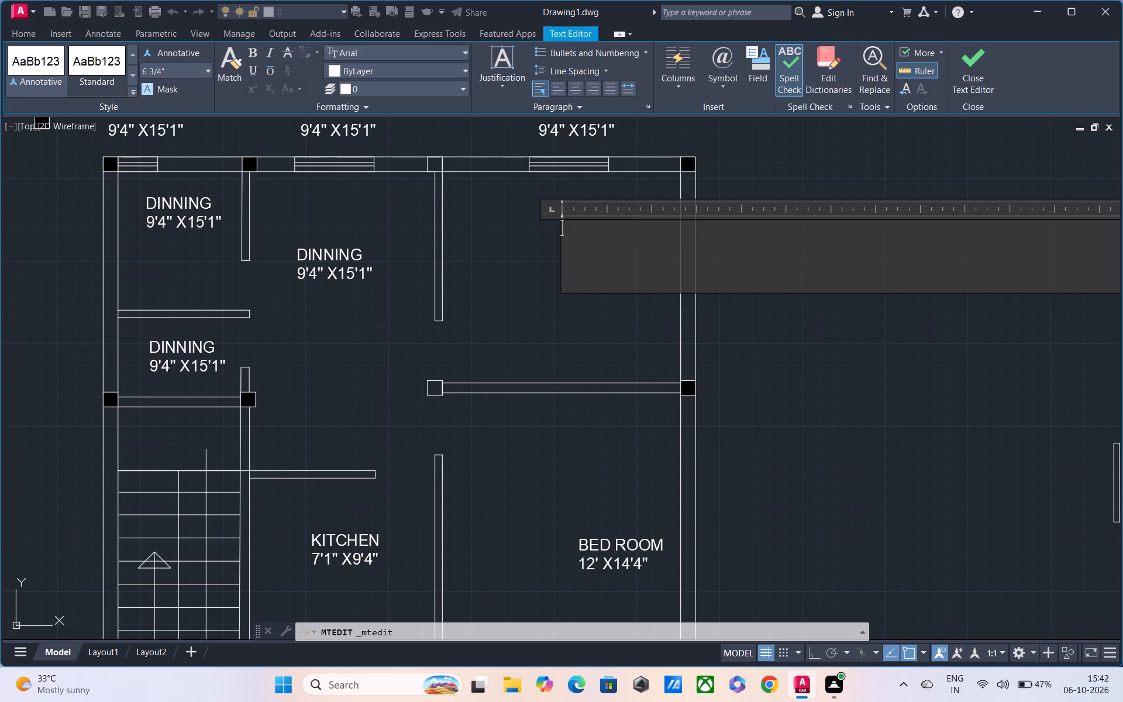
text(BED ROOM)
key(space)
key(Return)
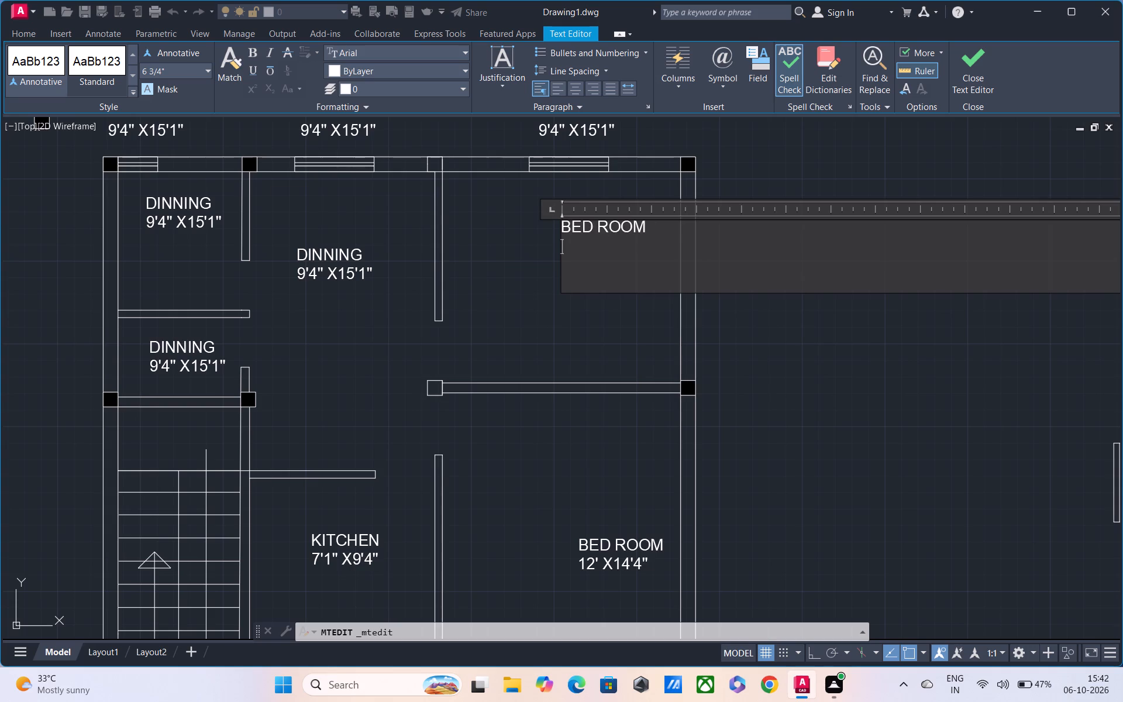
text(12)
key(apostrophe)
key(space)
text(X)
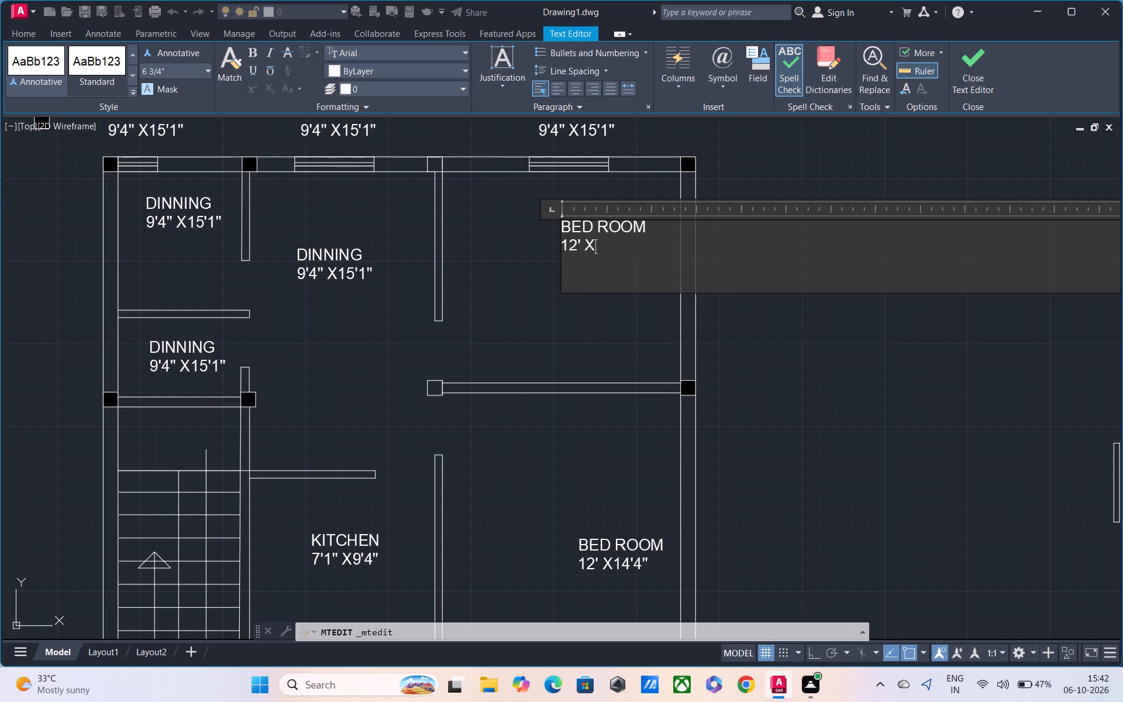
text(10)
key(apostrophe)
text(8")
key(Return)
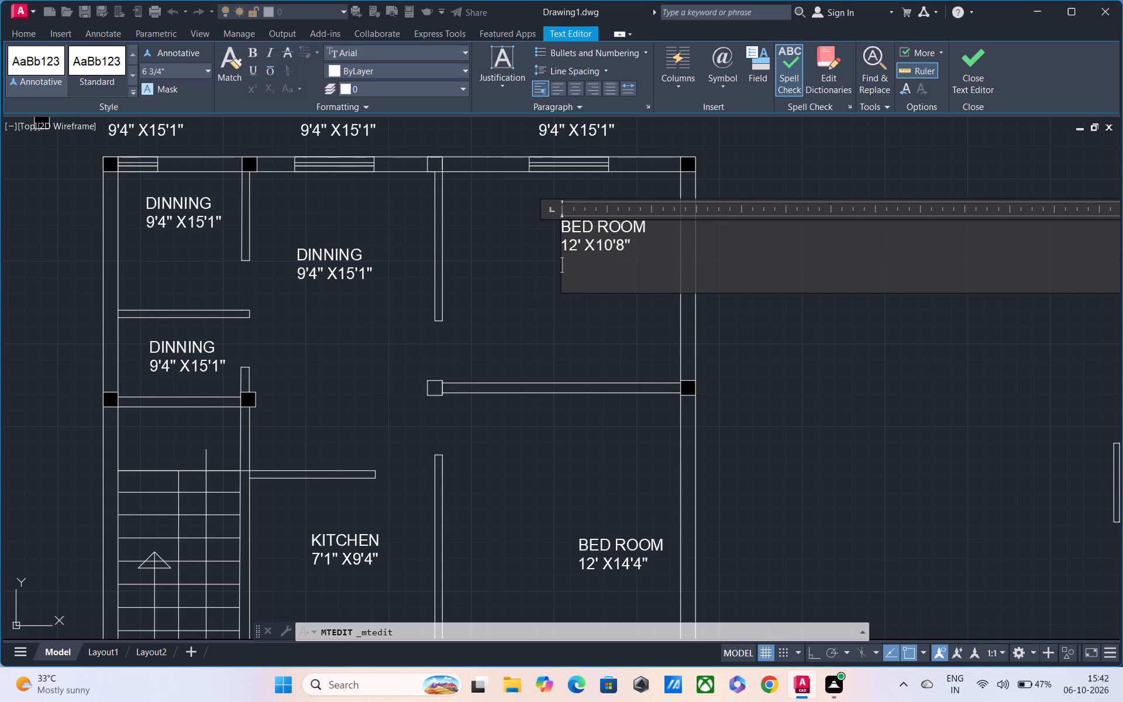
click(639, 316)
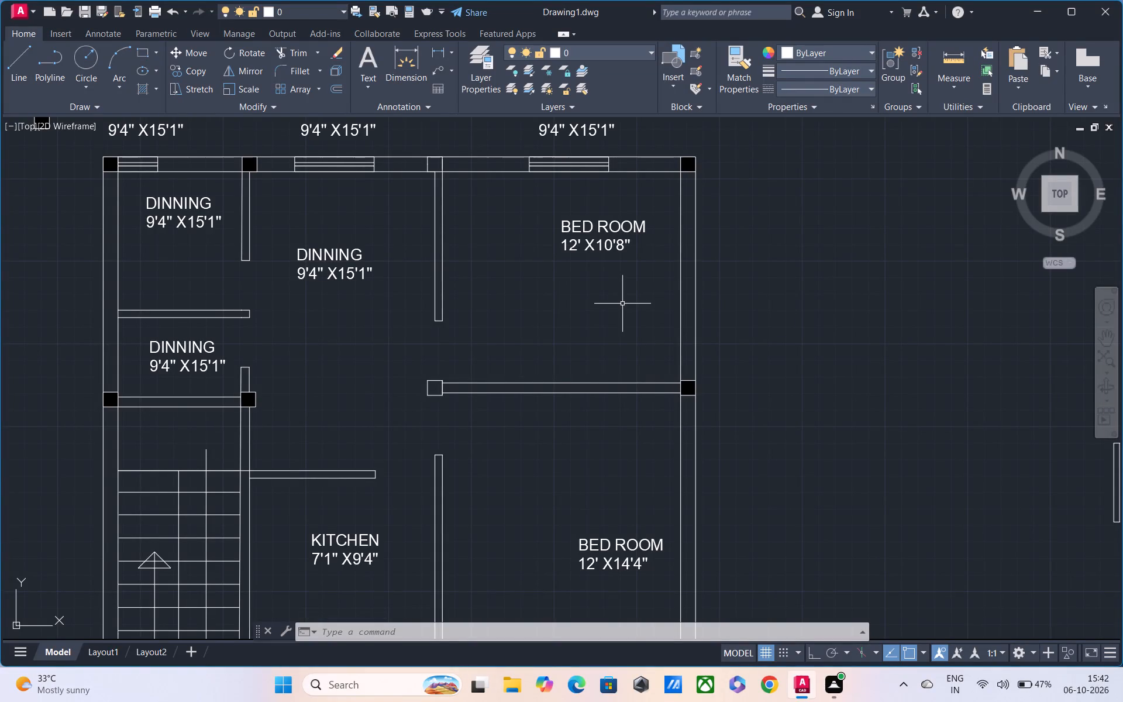
Replace the label text in the upper-left room with T & B and 6'3" X7' on the second line.
middle_drag(329, 307, 377, 378)
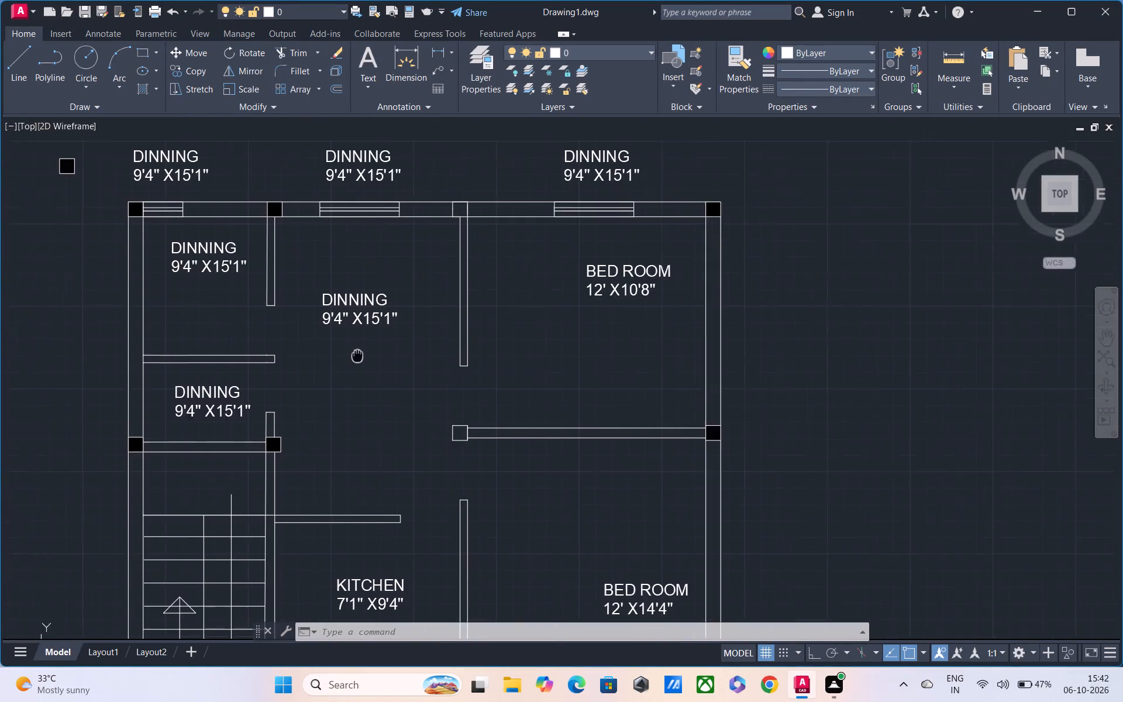
middle_drag(377, 378, 391, 388)
double_click(250, 291)
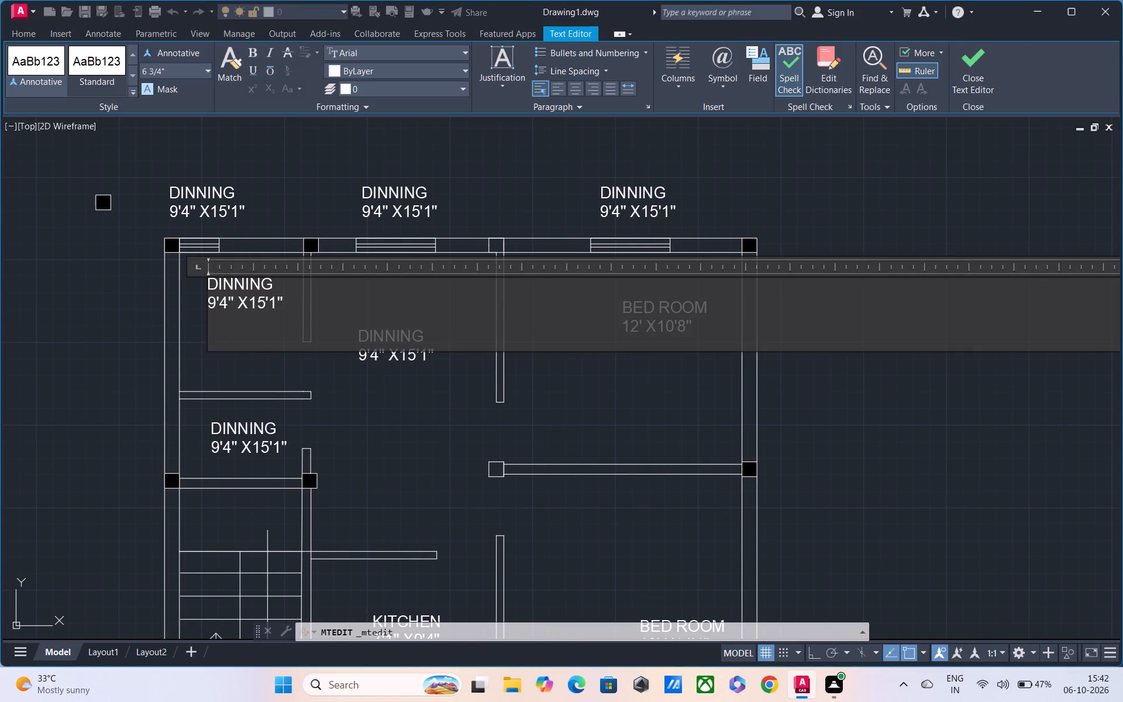
click(294, 307)
key(BackSpace)
key(BackSpace)
key(BackSpace)
key(BackSpace)
key(BackSpace)
key(BackSpace)
key(BackSpace)
key(BackSpace)
key(BackSpace)
key(BackSpace)
key(BackSpace)
key(BackSpace)
key(BackSpace)
key(BackSpace)
key(BackSpace)
key(BackSpace)
key(BackSpace)
key(BackSpace)
key(BackSpace)
key(BackSpace)
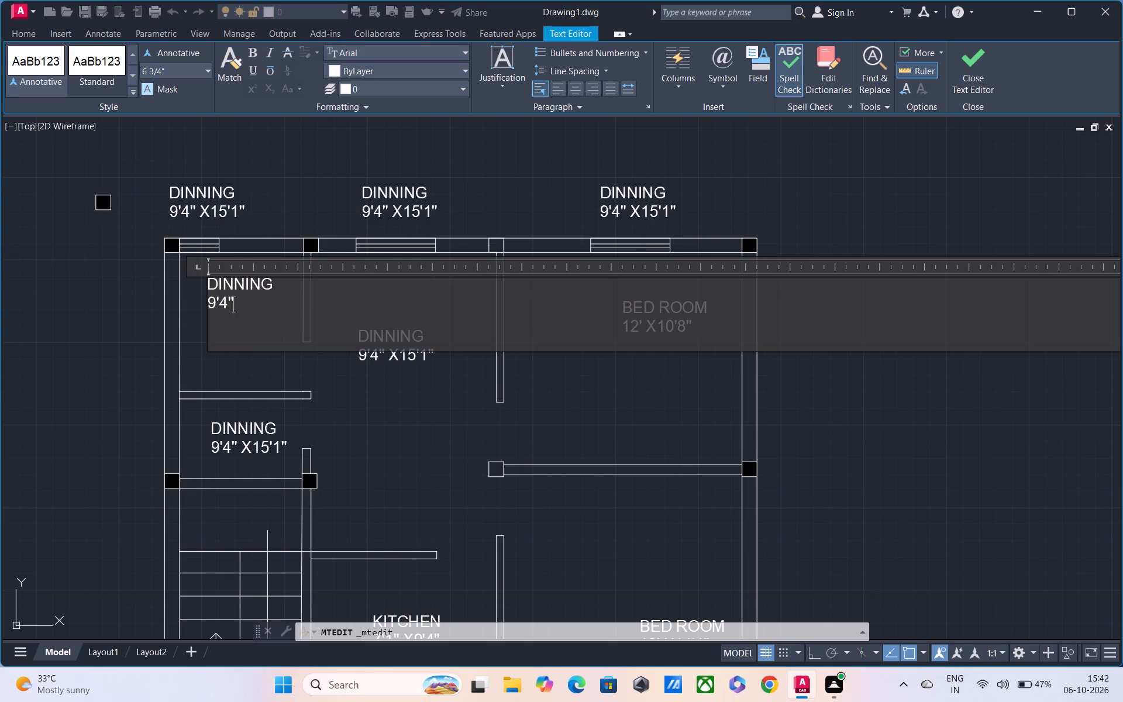
text(T)
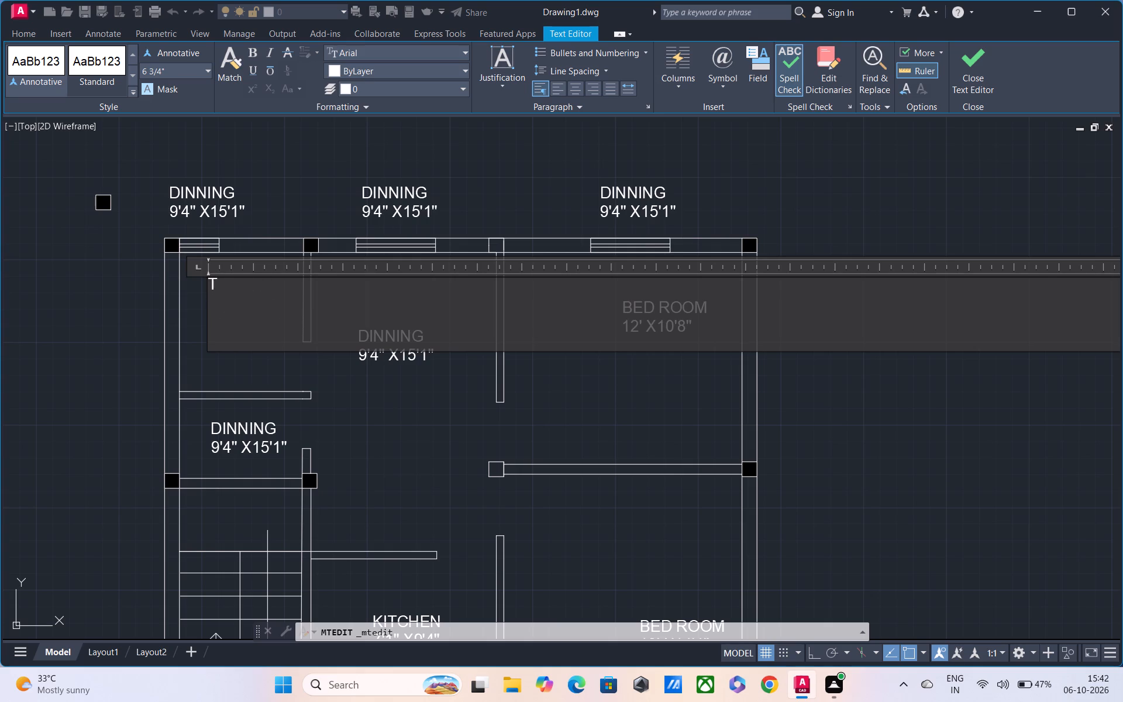
key(space)
text(AND C)
key(BackSpace)
key(g)
key(BackSpace)
key(BackSpace)
key(BackSpace)
key(BackSpace)
key(BackSpace)
key(shift+ampersand)
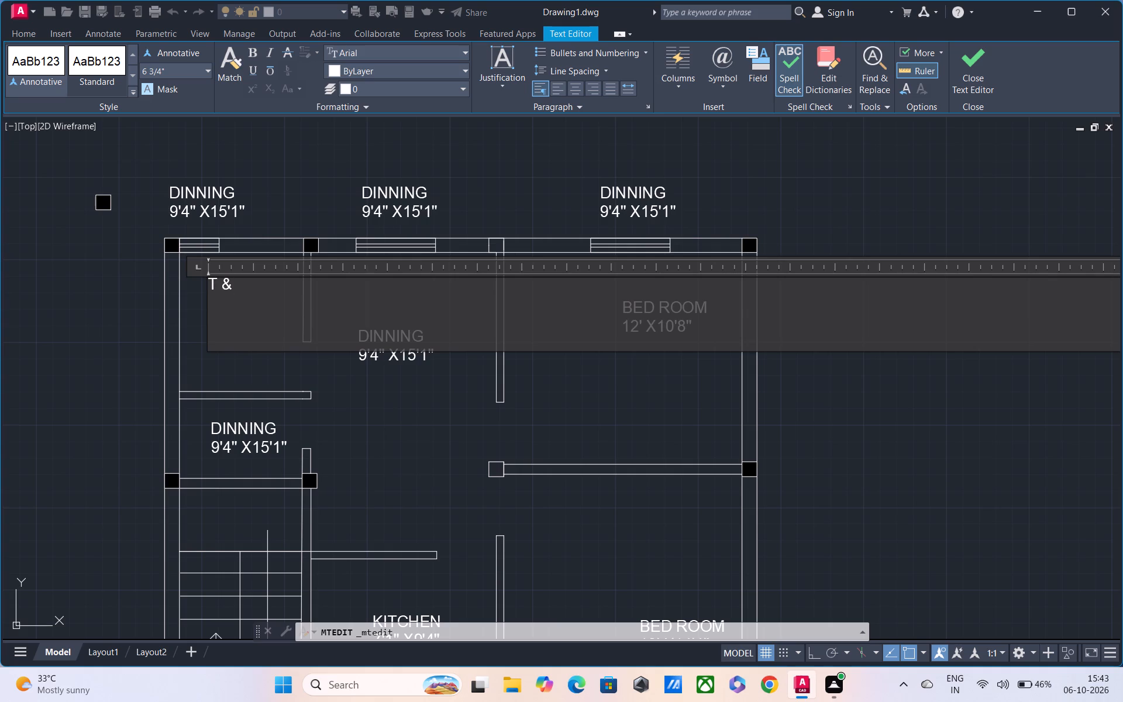
key(space)
text(B)
key(space)
key(Return)
text(6')
text(3")
key(space)
text(X)
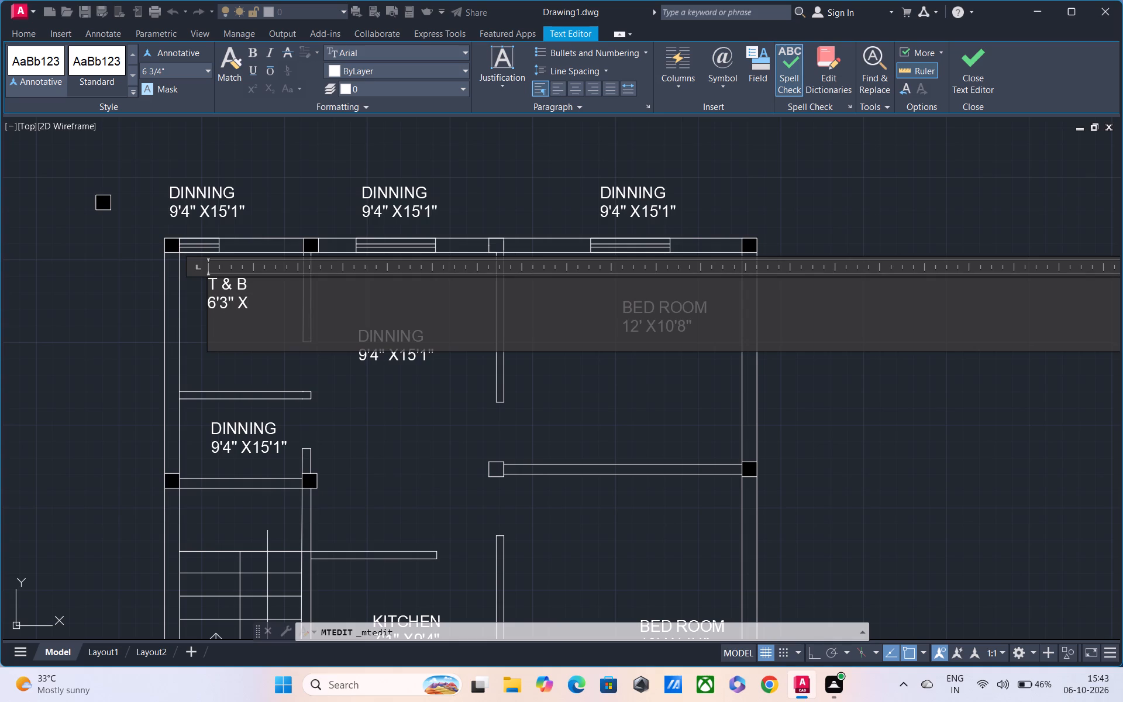
text(7')
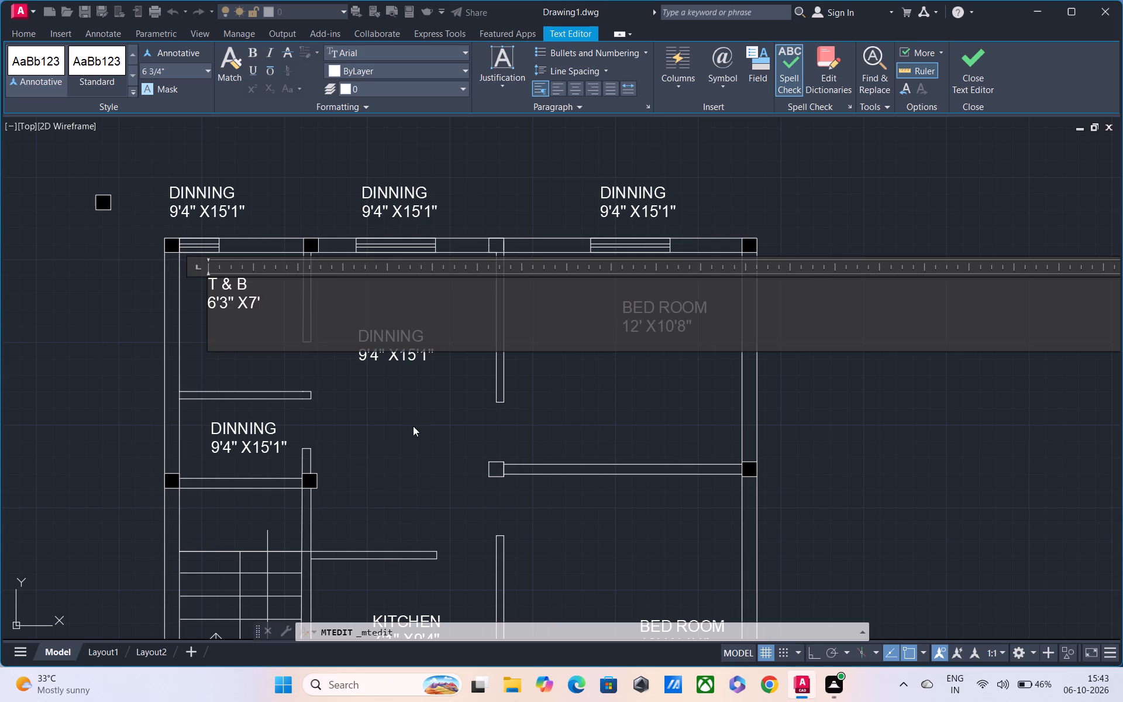
click(414, 425)
Replace the label text in the small room above the staircase with STORE ROOM and 4' X 7' on the second line.
double_click(250, 441)
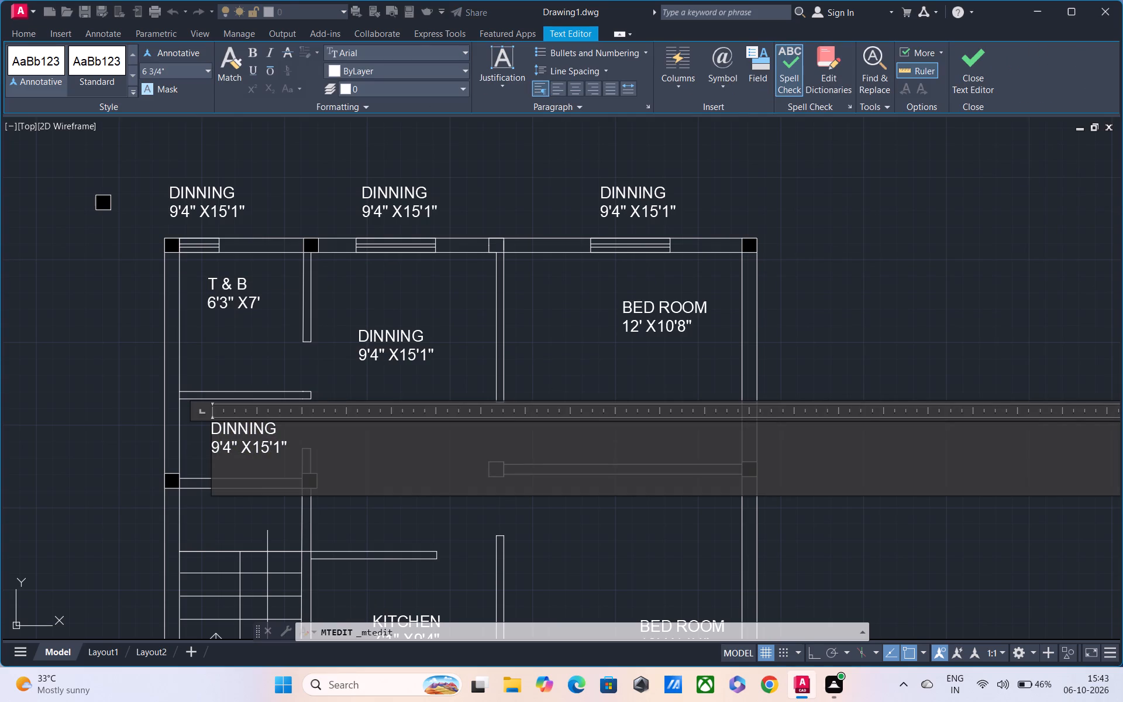
click(298, 448)
key(BackSpace)
key(BackSpace)
key(BackSpace)
key(BackSpace)
key(BackSpace)
key(BackSpace)
key(BackSpace)
key(BackSpace)
key(BackSpace)
key(BackSpace)
key(BackSpace)
key(BackSpace)
key(BackSpace)
key(BackSpace)
key(BackSpace)
key(BackSpace)
key(BackSpace)
key(BackSpace)
key(BackSpace)
key(BackSpace)
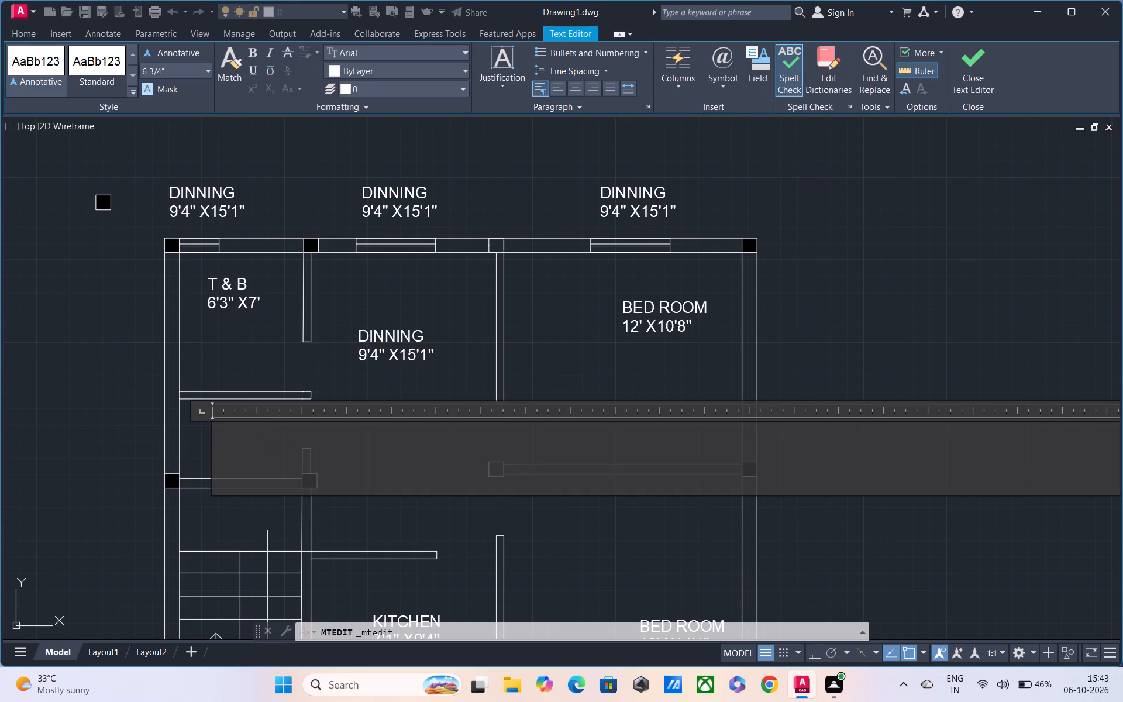
text(STORE ROOM)
key(space)
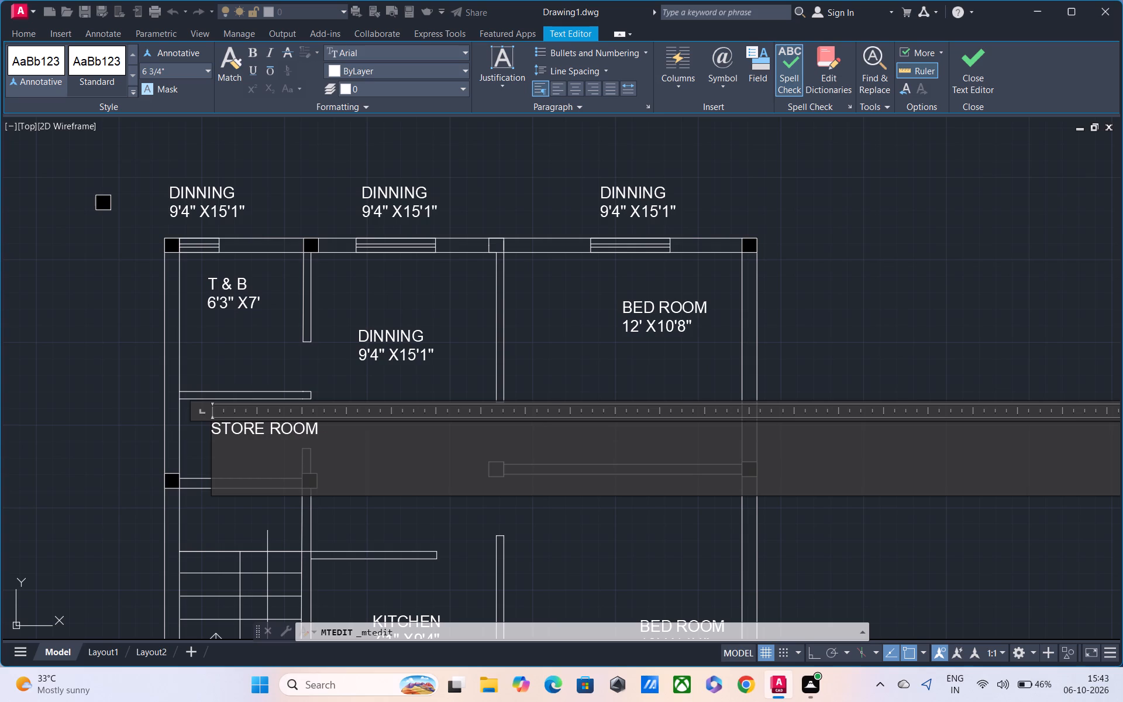
key(Return)
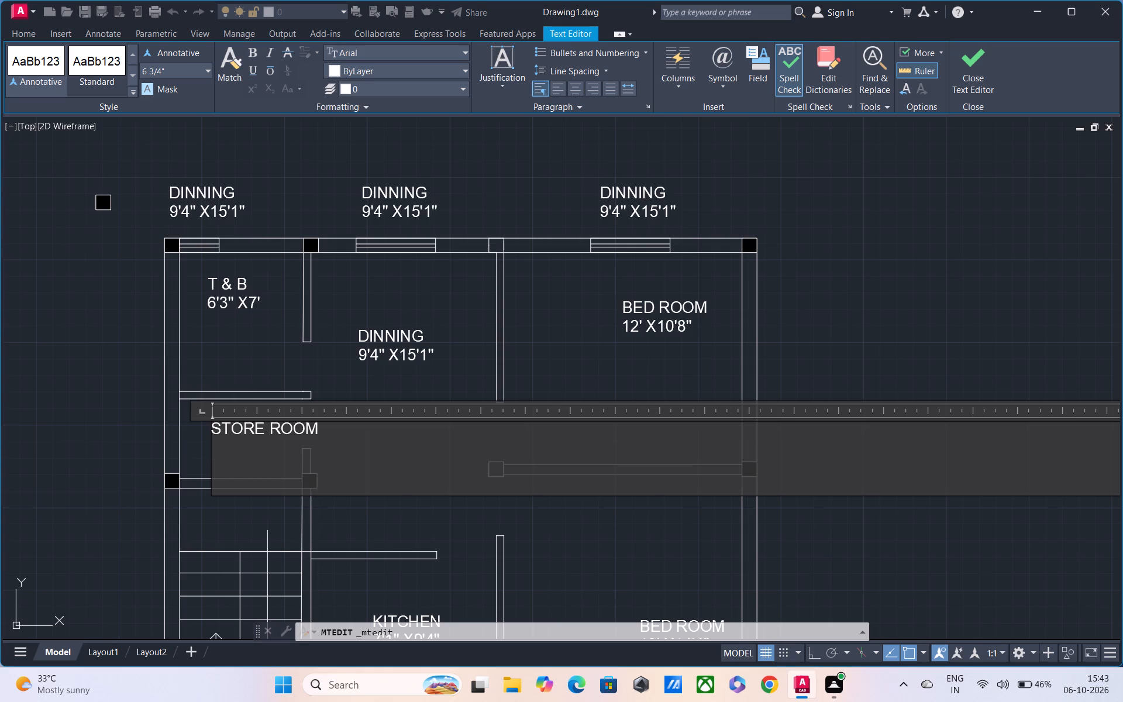
text(4)
key(space)
key(BackSpace)
key(1)
key(BackSpace)
text(')
key(space)
text(X)
key(space)
key(7)
key(apostrophe)
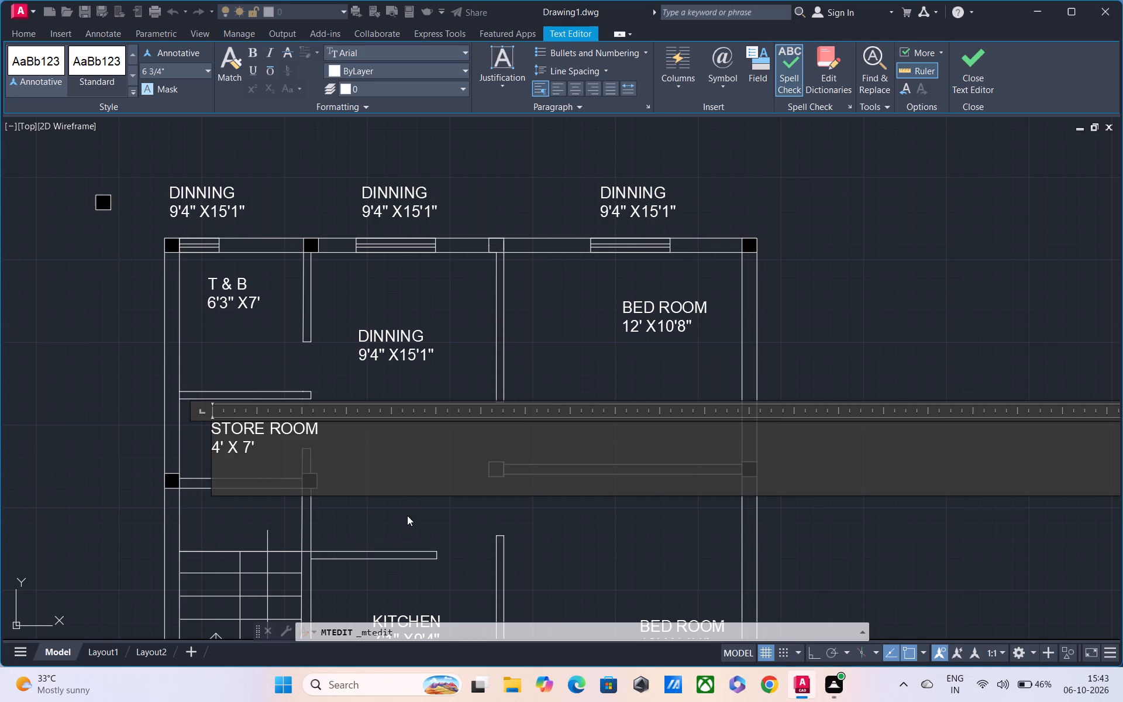
click(412, 508)
Replace the text of the label above the T & B room's small window with V1.
middle_drag(292, 447, 252, 306)
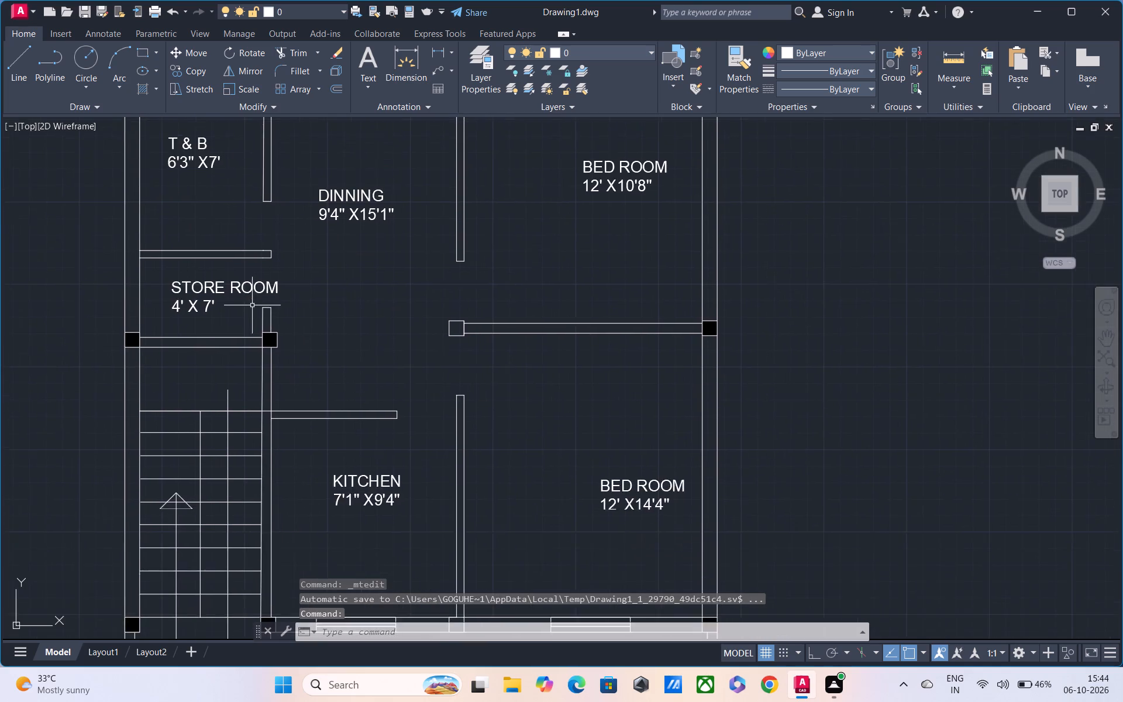
scroll(252, 306, down, 1)
middle_drag(256, 302, 273, 367)
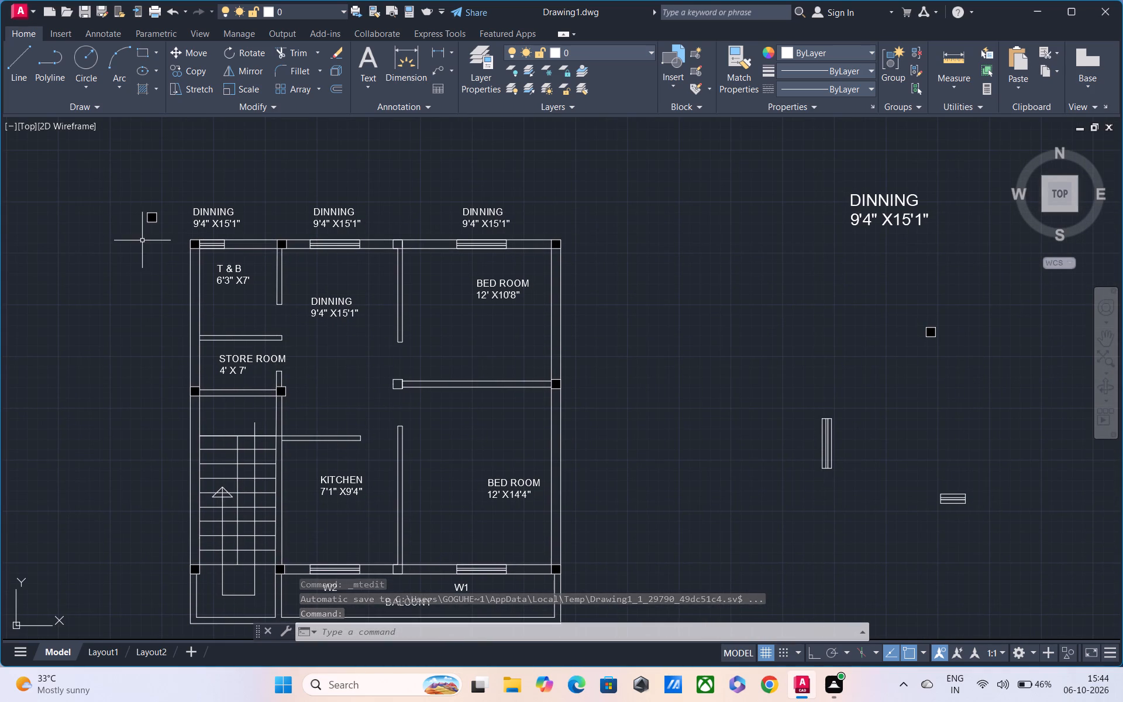
double_click(220, 213)
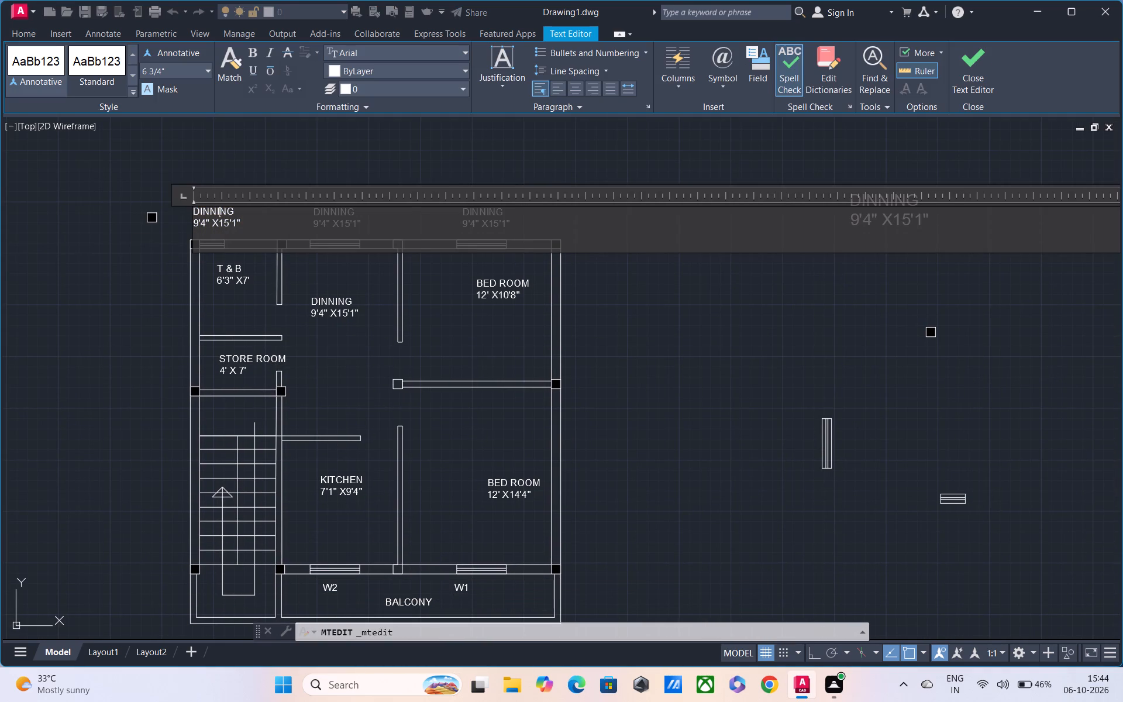
click(250, 226)
key(BackSpace)
key(BackSpace)
key(BackSpace)
key(BackSpace)
key(BackSpace)
key(BackSpace)
key(BackSpace)
key(BackSpace)
key(BackSpace)
key(BackSpace)
key(BackSpace)
key(BackSpace)
key(BackSpace)
key(BackSpace)
key(BackSpace)
key(BackSpace)
key(BackSpace)
key(BackSpace)
key(BackSpace)
key(BackSpace)
key(v)
key(1)
click(461, 166)
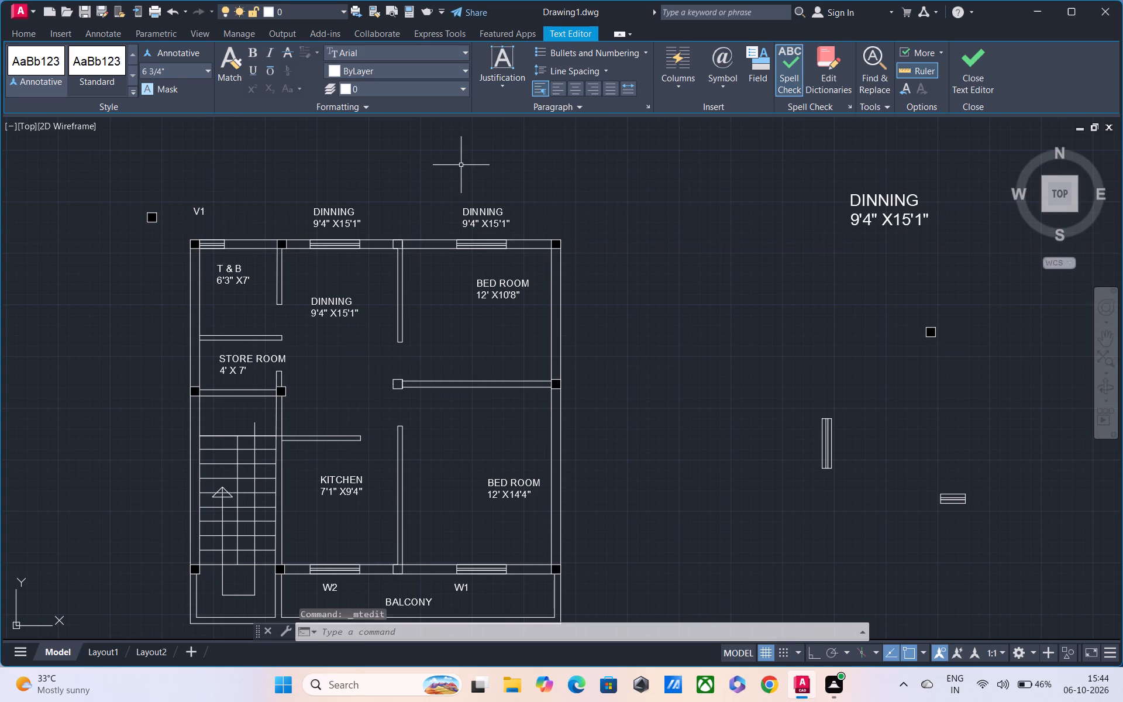
Replace the text of the label above the dining room's upper window with W2.
double_click(332, 218)
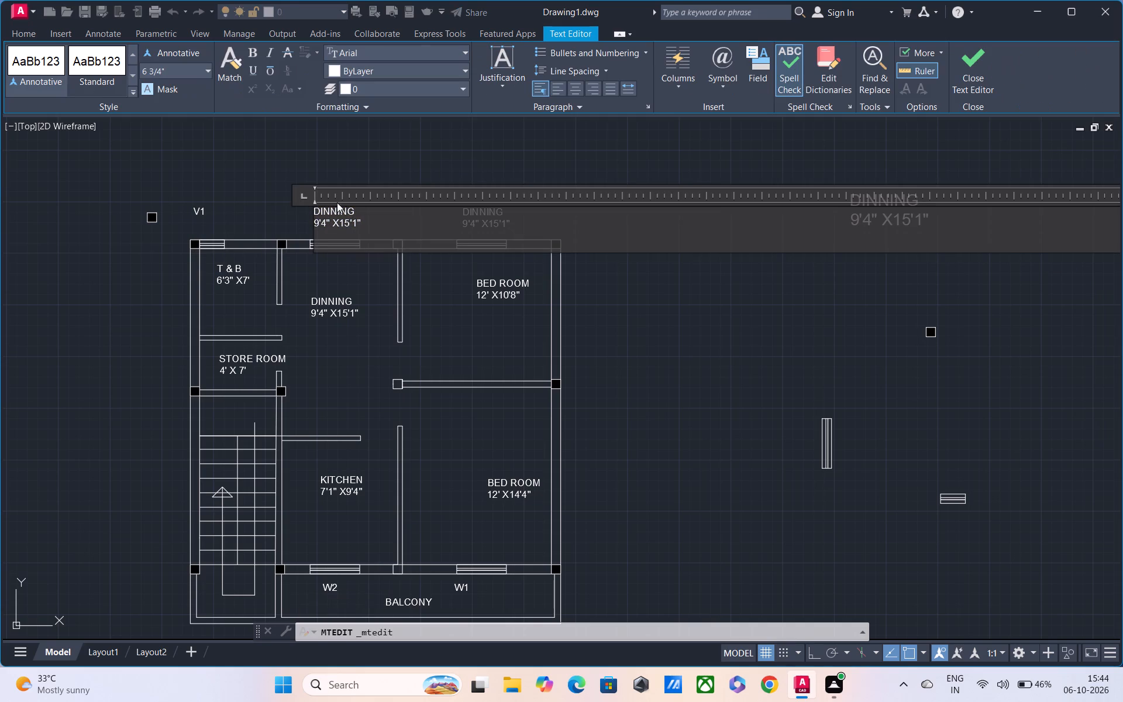
click(374, 220)
key(BackSpace)
key(BackSpace)
key(BackSpace)
key(BackSpace)
key(BackSpace)
key(BackSpace)
key(BackSpace)
key(BackSpace)
key(BackSpace)
key(BackSpace)
key(BackSpace)
key(BackSpace)
key(BackSpace)
key(BackSpace)
key(BackSpace)
key(BackSpace)
key(BackSpace)
key(BackSpace)
key(BackSpace)
key(BackSpace)
key(w)
key(2)
click(433, 150)
Replace the text of the label above the upper bedroom's window with W2.
double_click(478, 218)
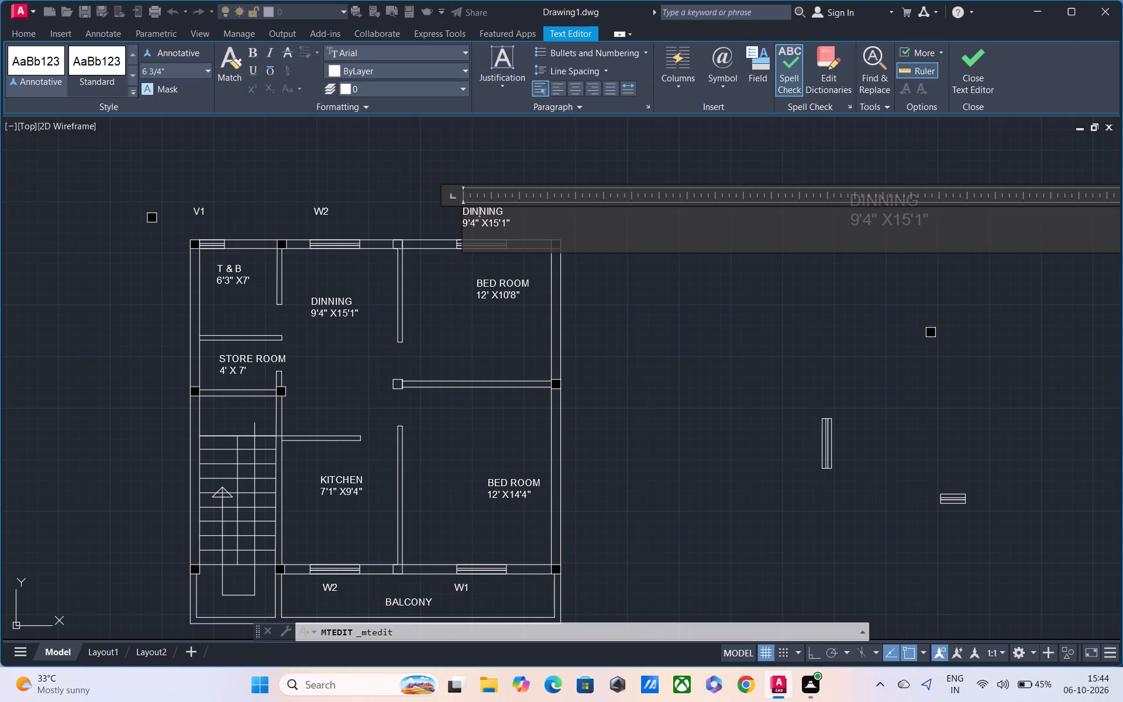
click(521, 225)
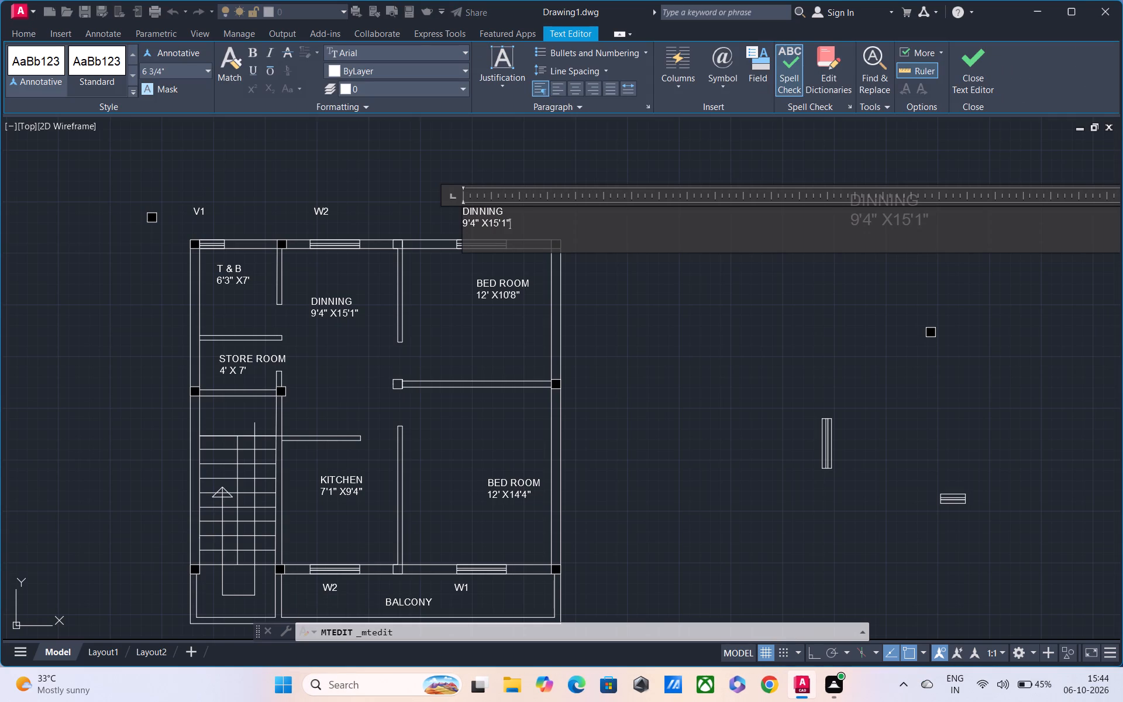
key(BackSpace)
key(BackSpace)
key(BackSpace)
key(BackSpace)
key(BackSpace)
key(BackSpace)
key(BackSpace)
key(BackSpace)
key(BackSpace)
key(BackSpace)
key(BackSpace)
key(BackSpace)
key(BackSpace)
key(BackSpace)
key(BackSpace)
key(BackSpace)
key(BackSpace)
key(BackSpace)
key(BackSpace)
key(BackSpace)
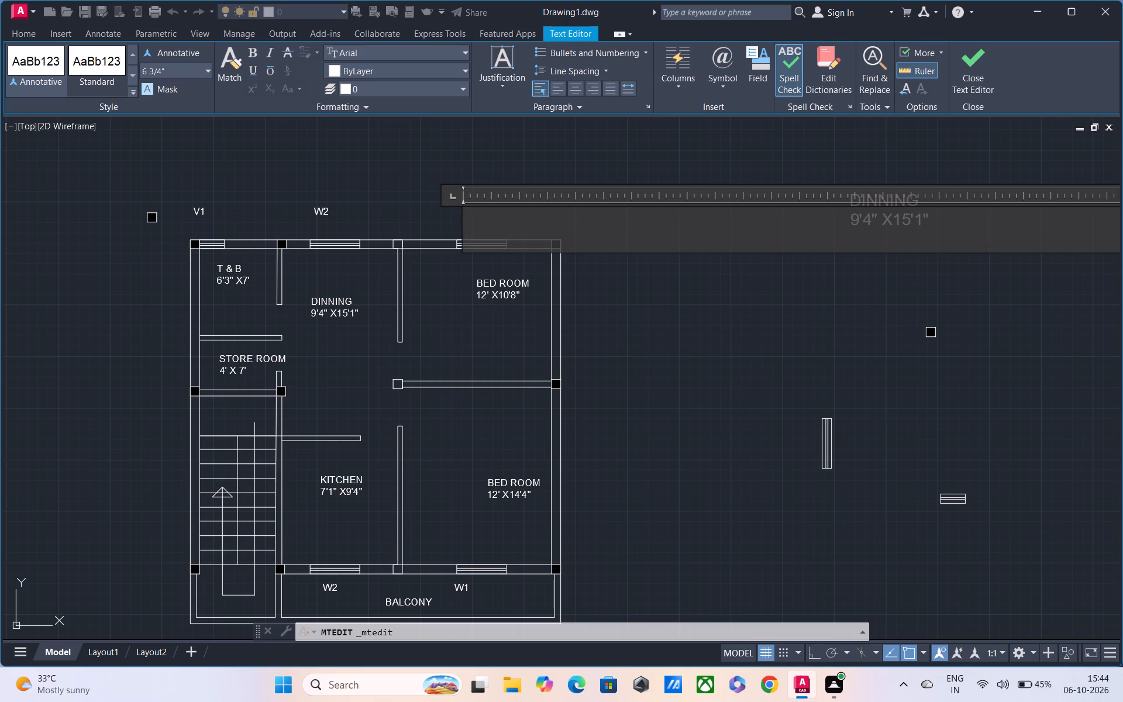
key(w)
key(2)
click(633, 311)
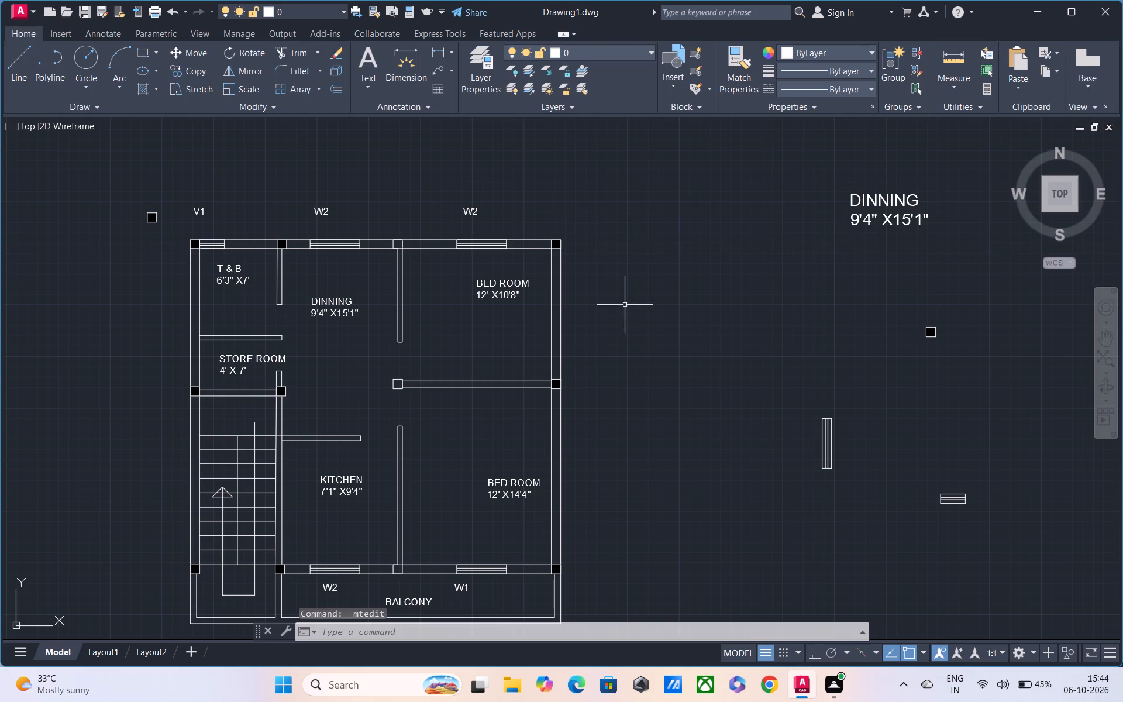
Move the two W2 labels and the V1 label above the plan down, closer to their windows in the top wall.
click(467, 214)
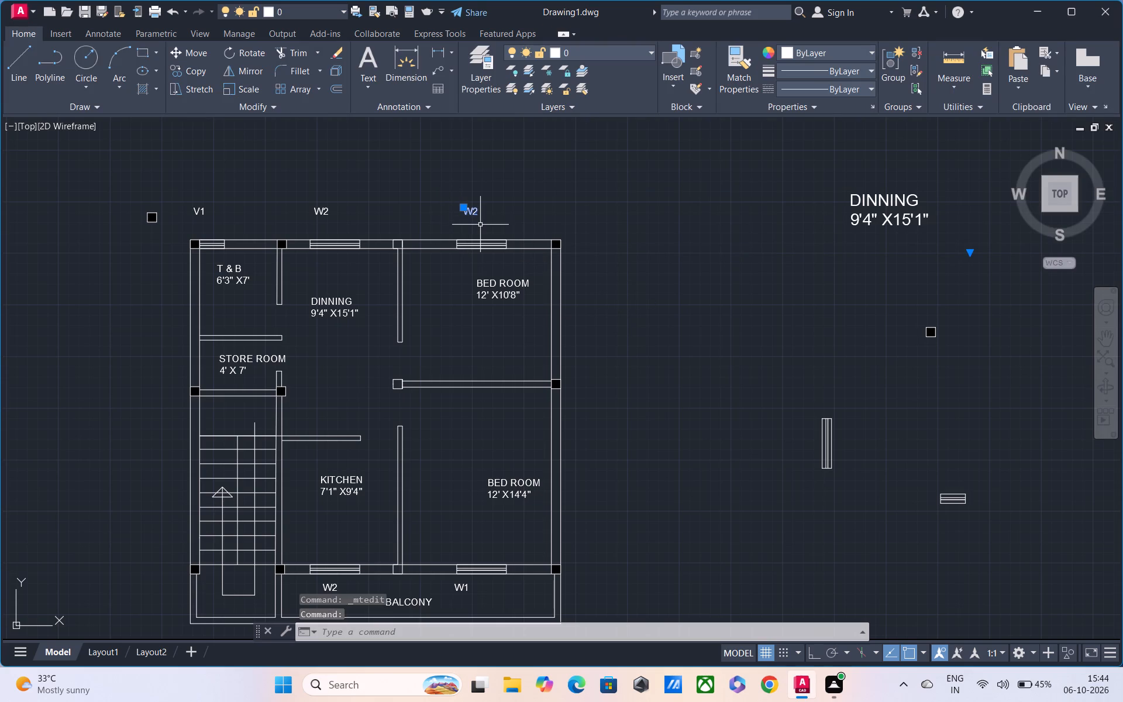
text(M)
key(space)
click(472, 209)
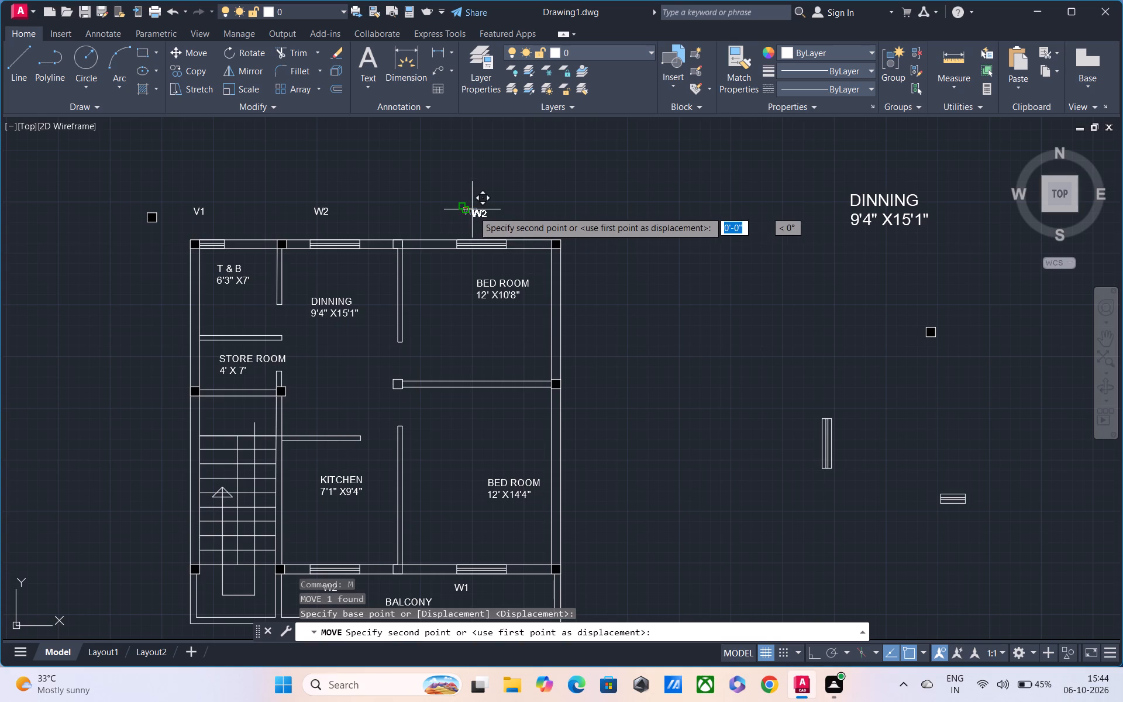
click(471, 226)
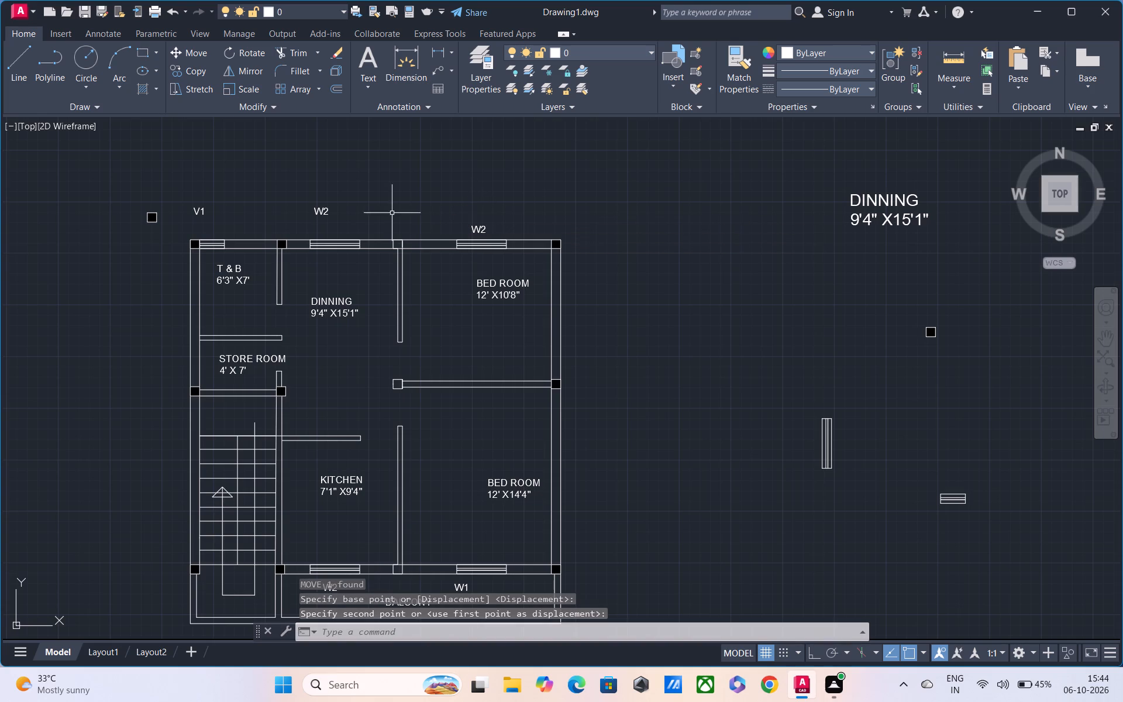
click(321, 208)
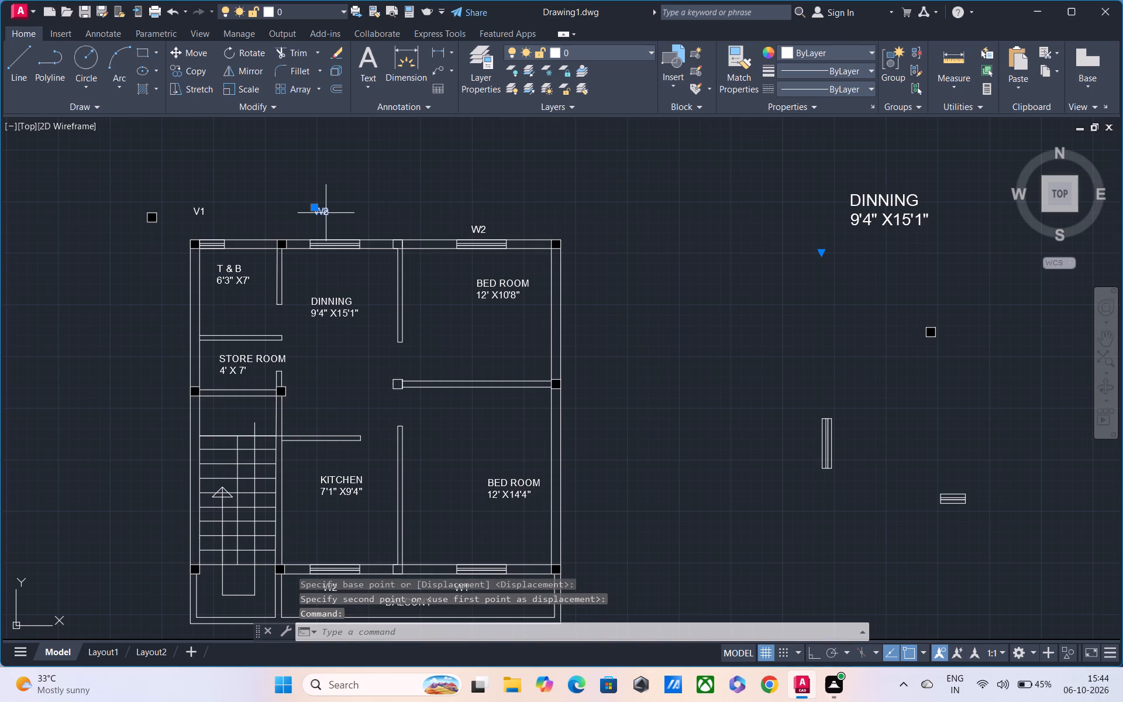
key(m)
key(space)
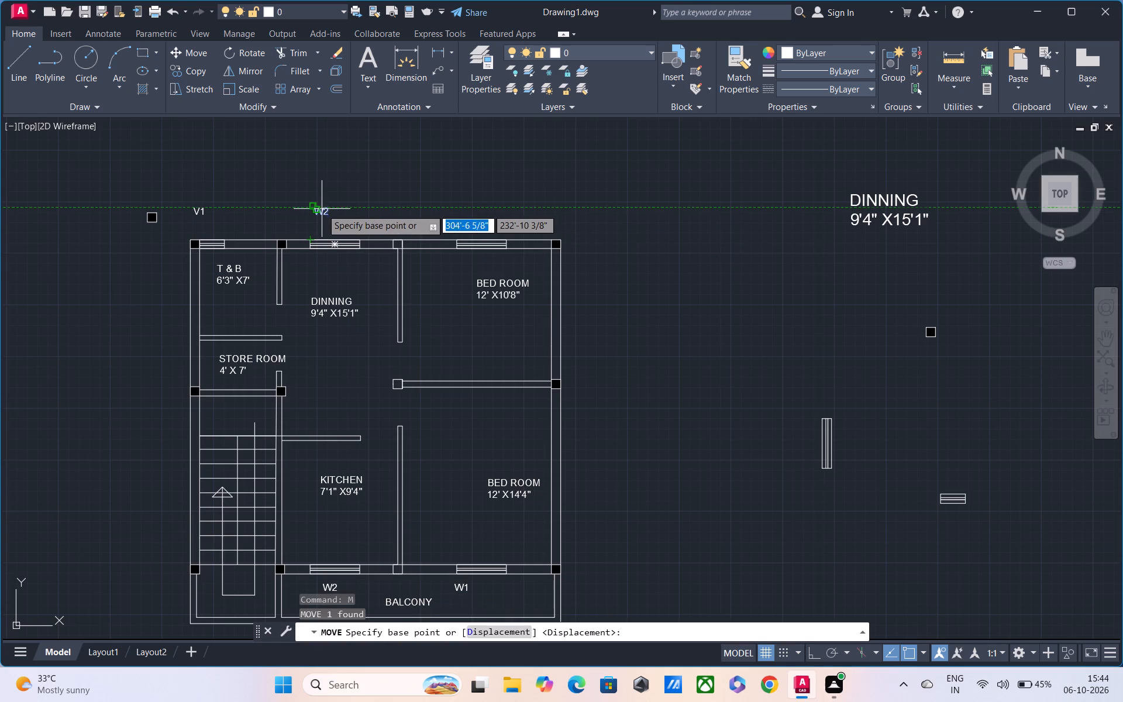
click(322, 209)
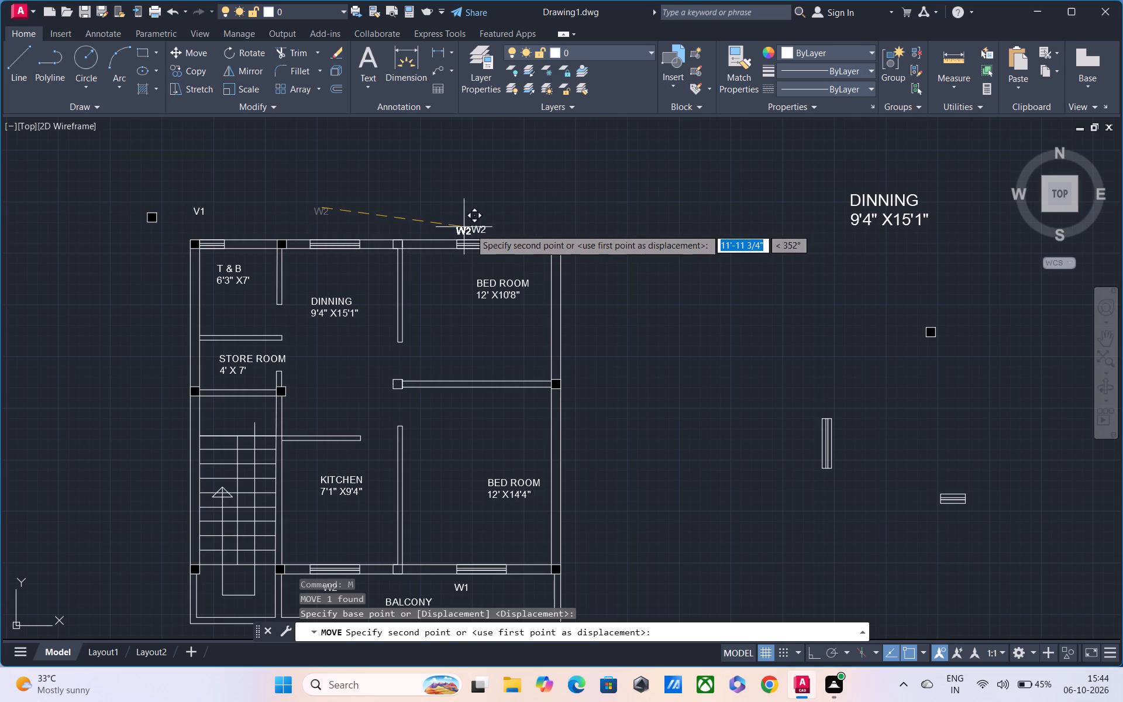
click(339, 228)
click(202, 212)
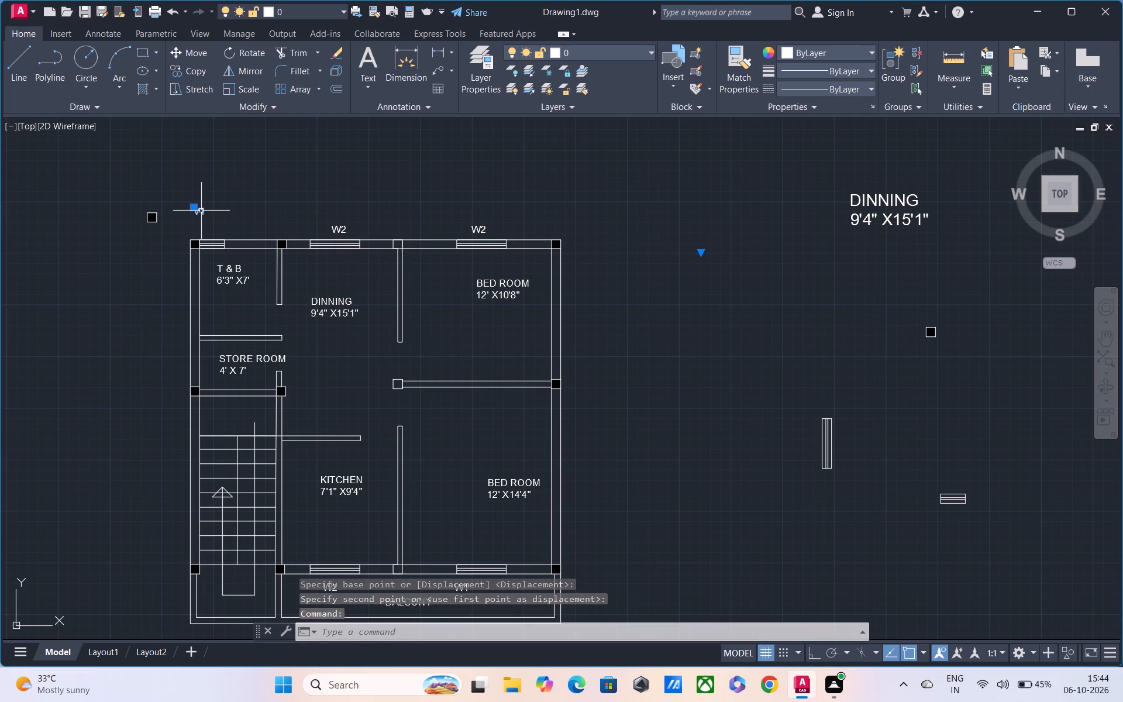
key(space)
click(209, 211)
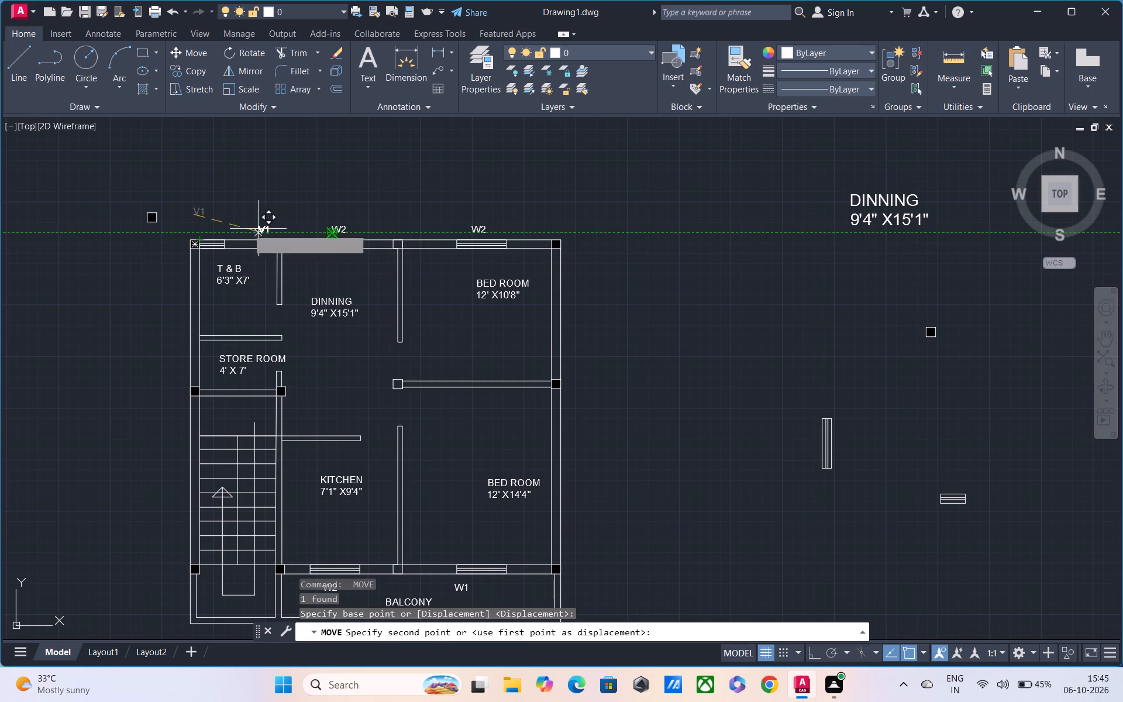
click(202, 226)
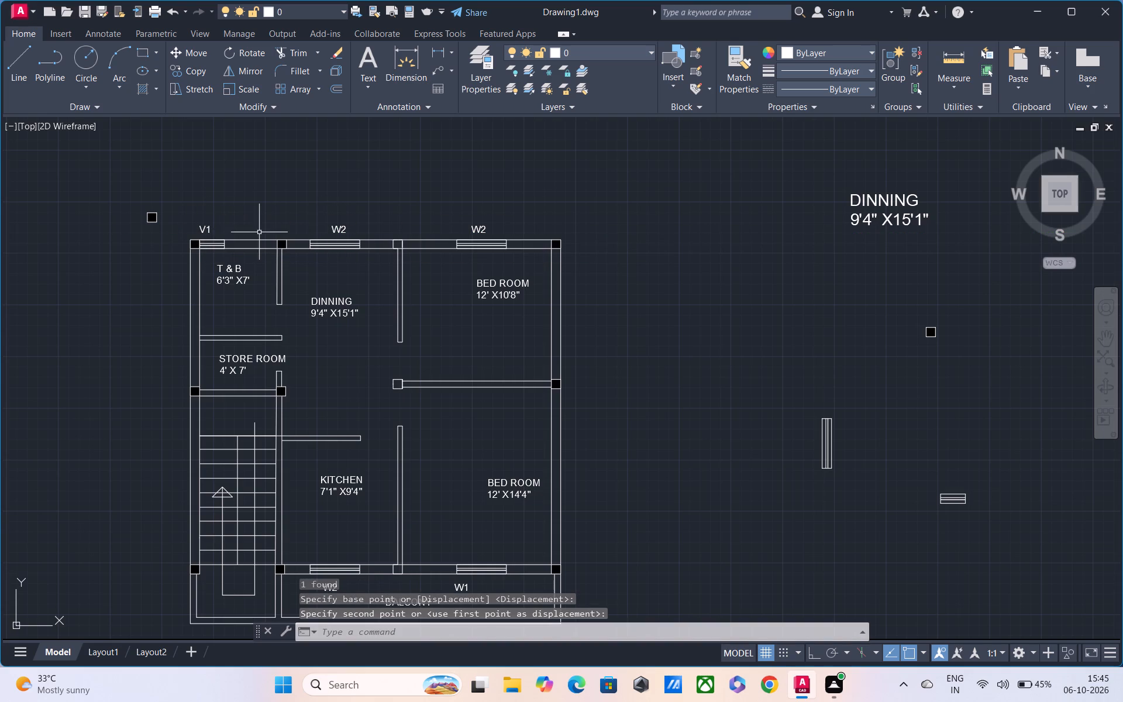
Delete the leftover objects outside the plan: both spare column squares, the spare DINNING label and the two spare window symbols.
scroll(297, 231, down, 2)
scroll(145, 238, up, 1)
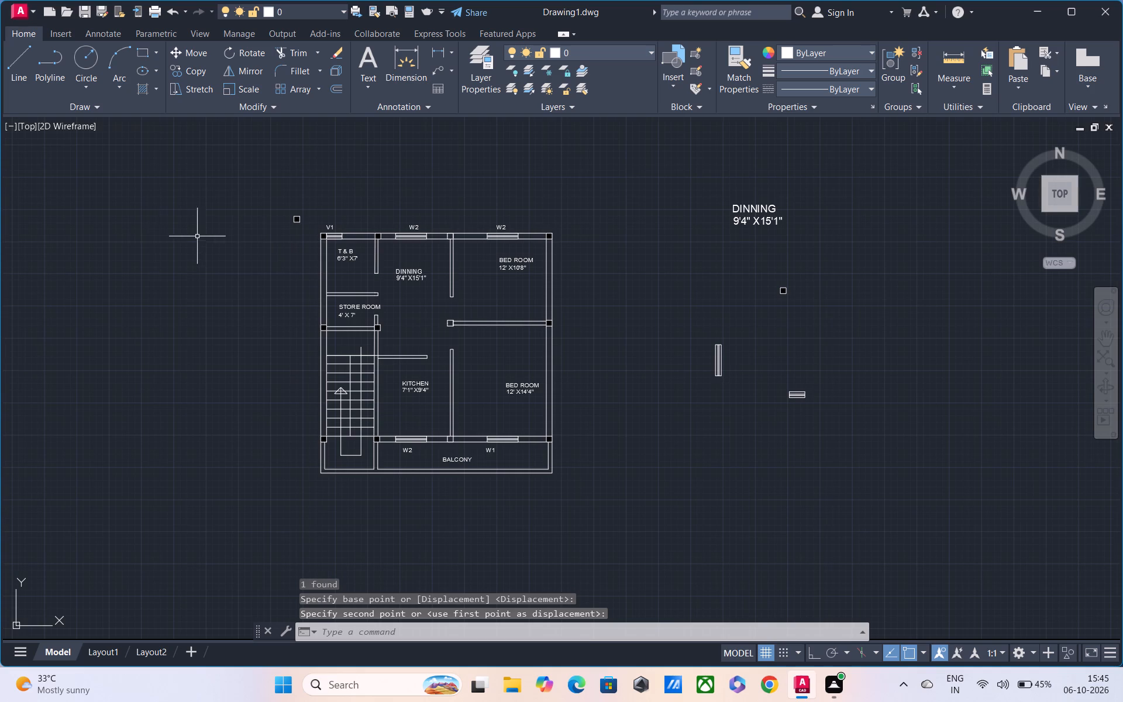
click(277, 187)
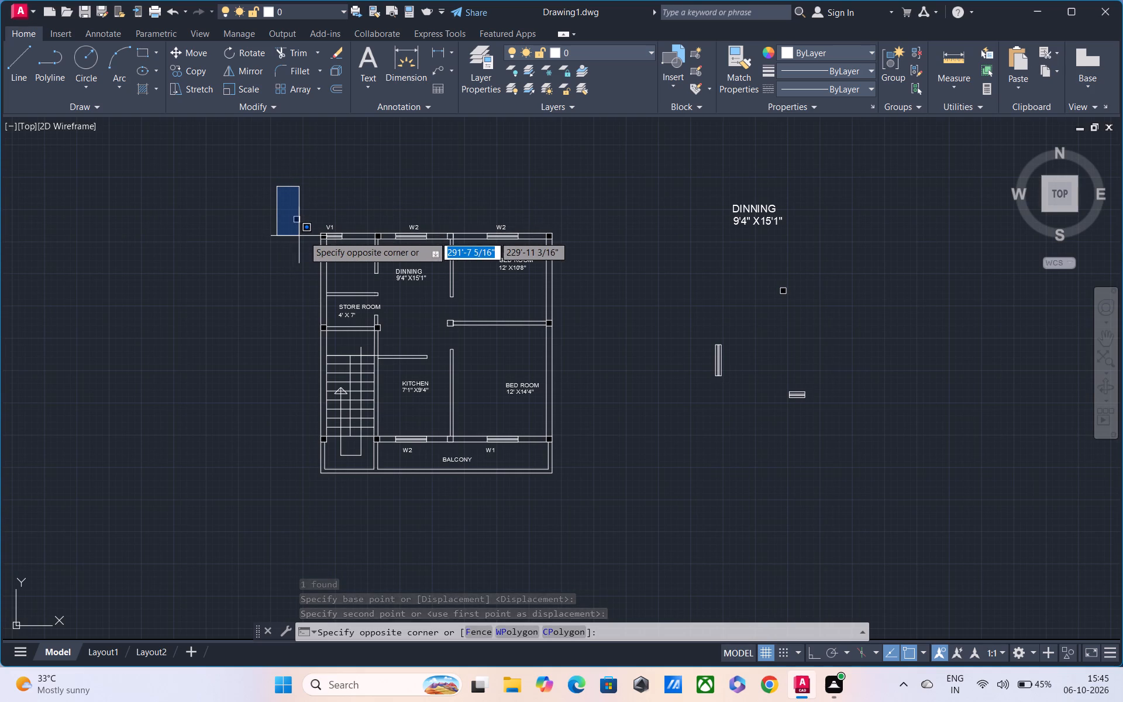
click(306, 236)
key(Escape)
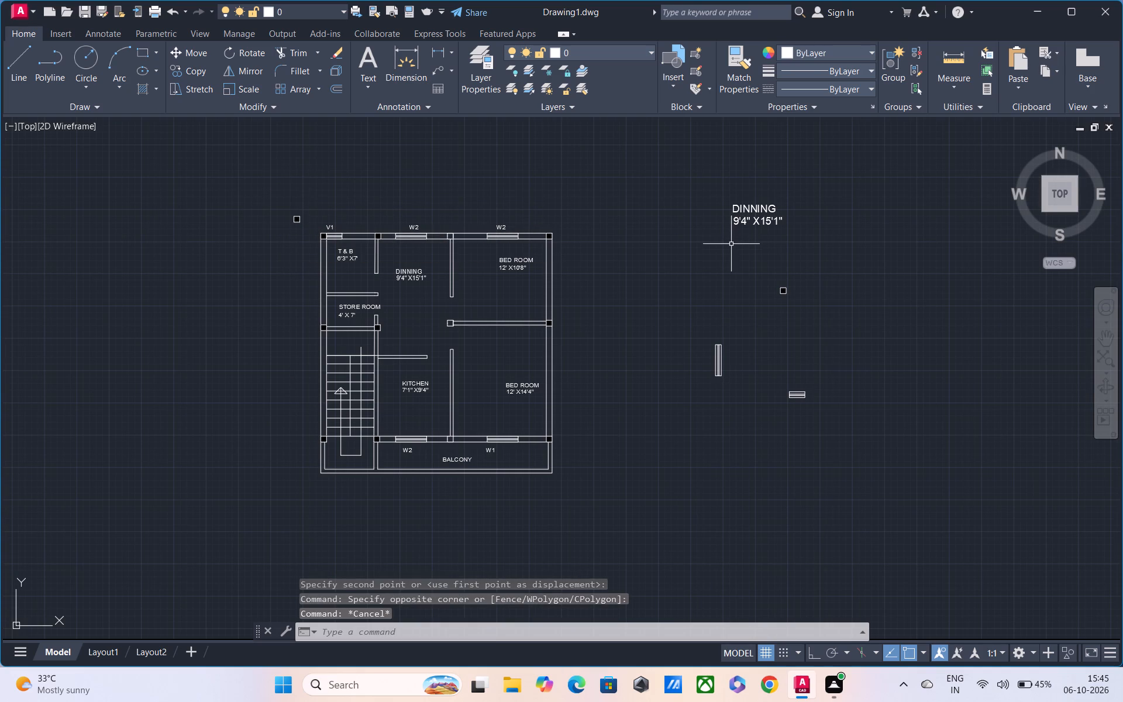
click(273, 207)
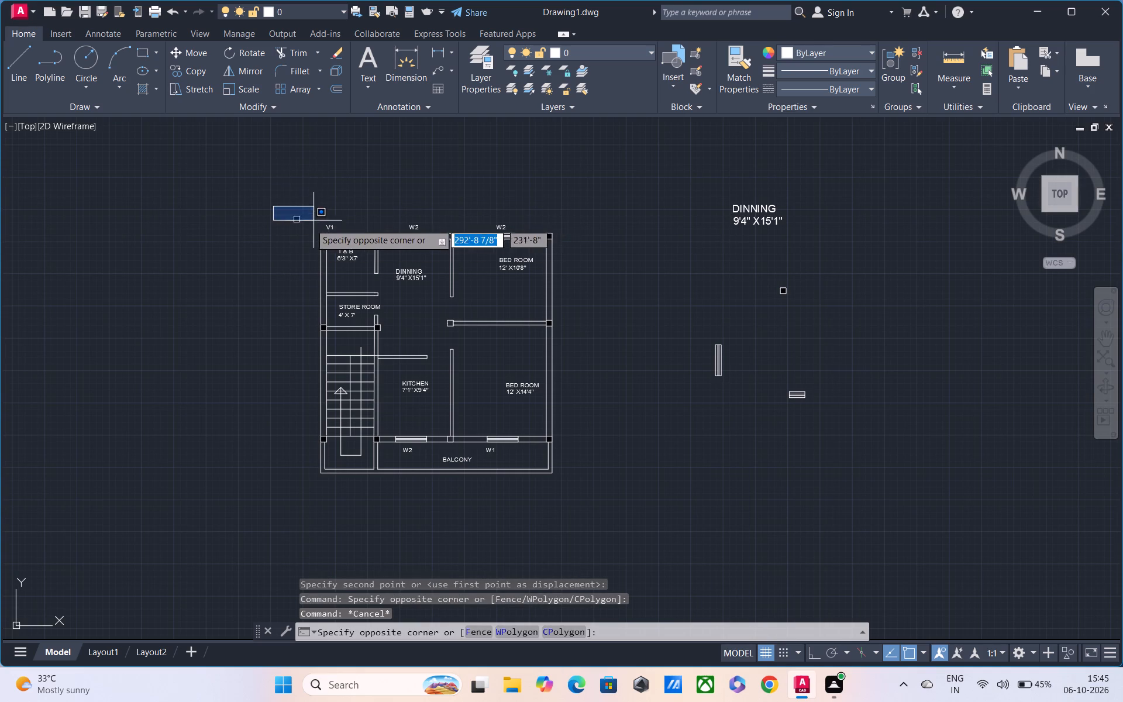
click(305, 229)
click(662, 199)
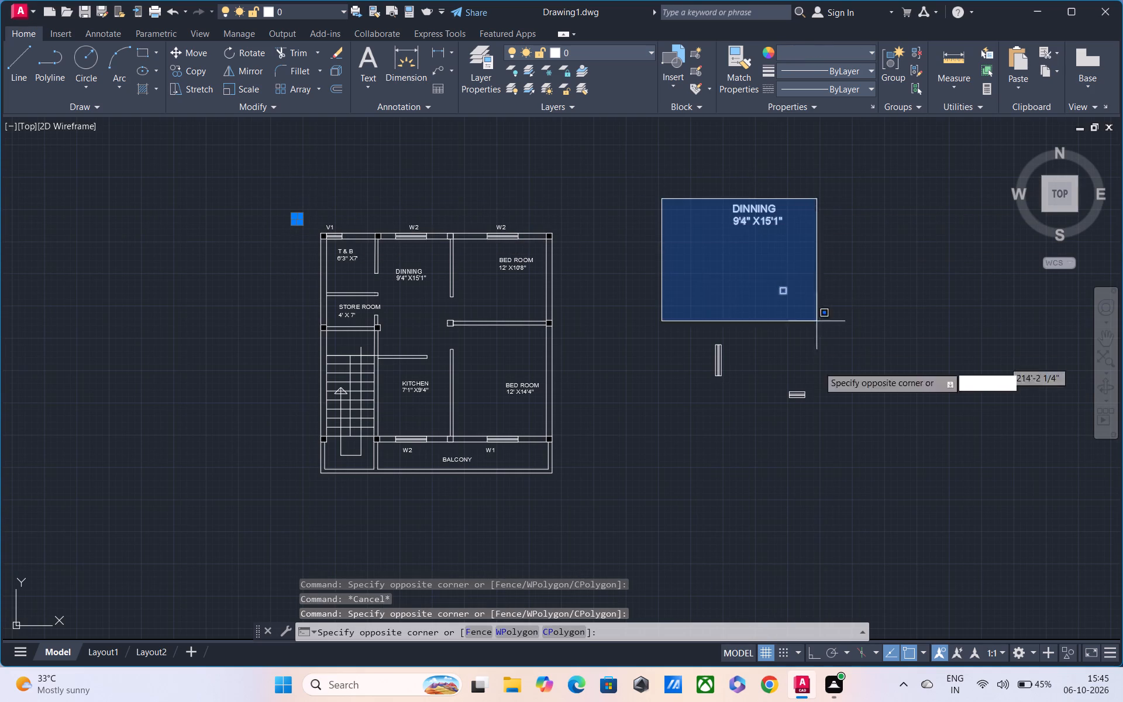
click(822, 407)
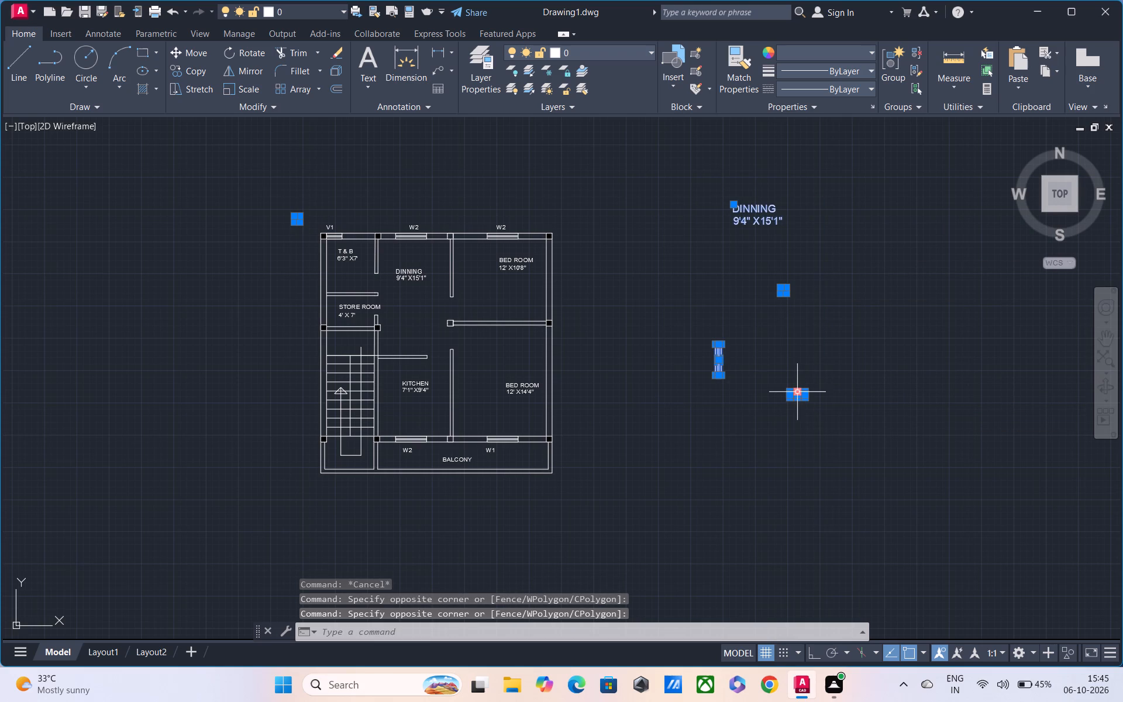
key(Delete)
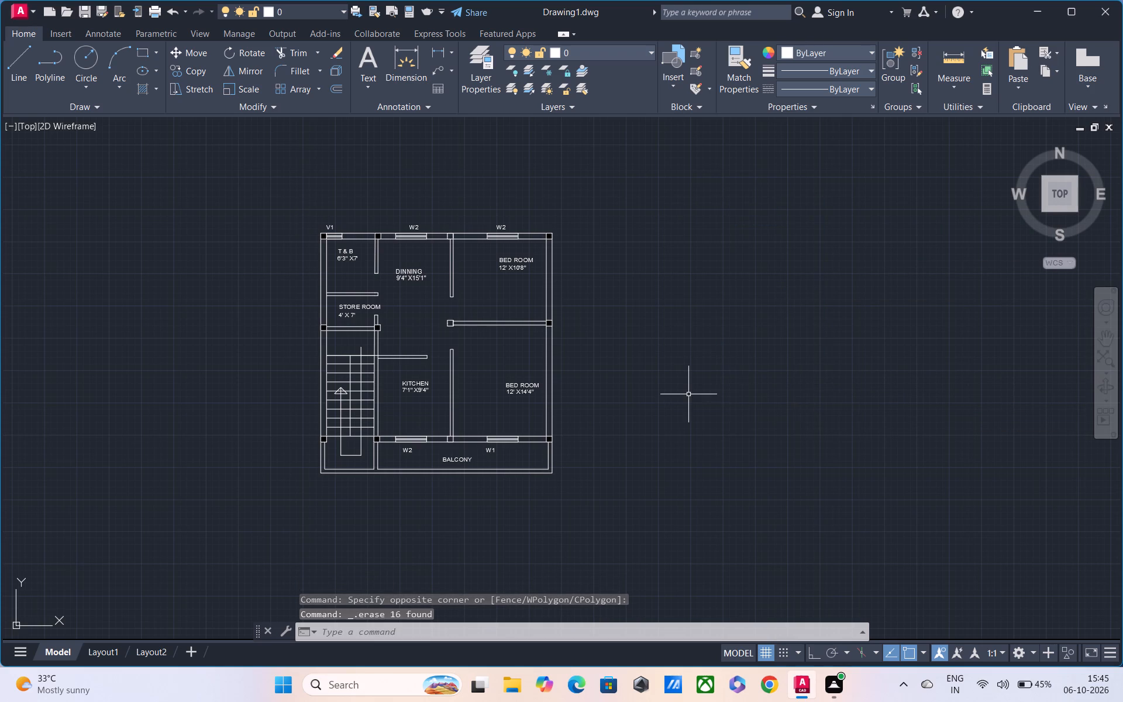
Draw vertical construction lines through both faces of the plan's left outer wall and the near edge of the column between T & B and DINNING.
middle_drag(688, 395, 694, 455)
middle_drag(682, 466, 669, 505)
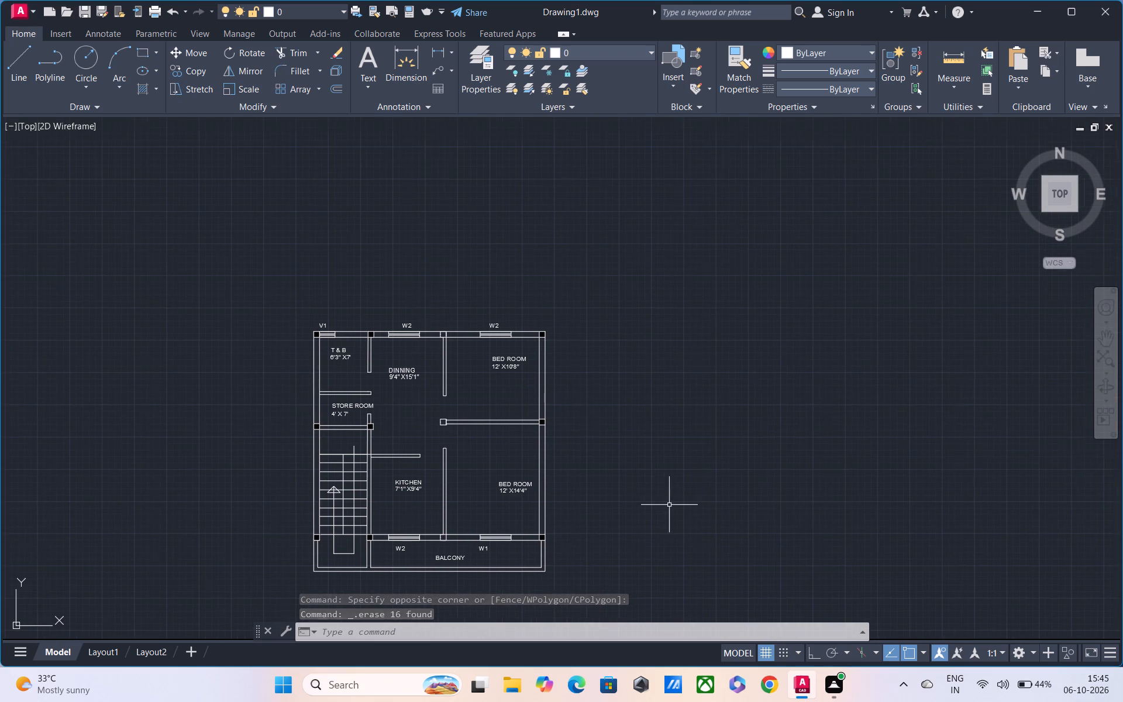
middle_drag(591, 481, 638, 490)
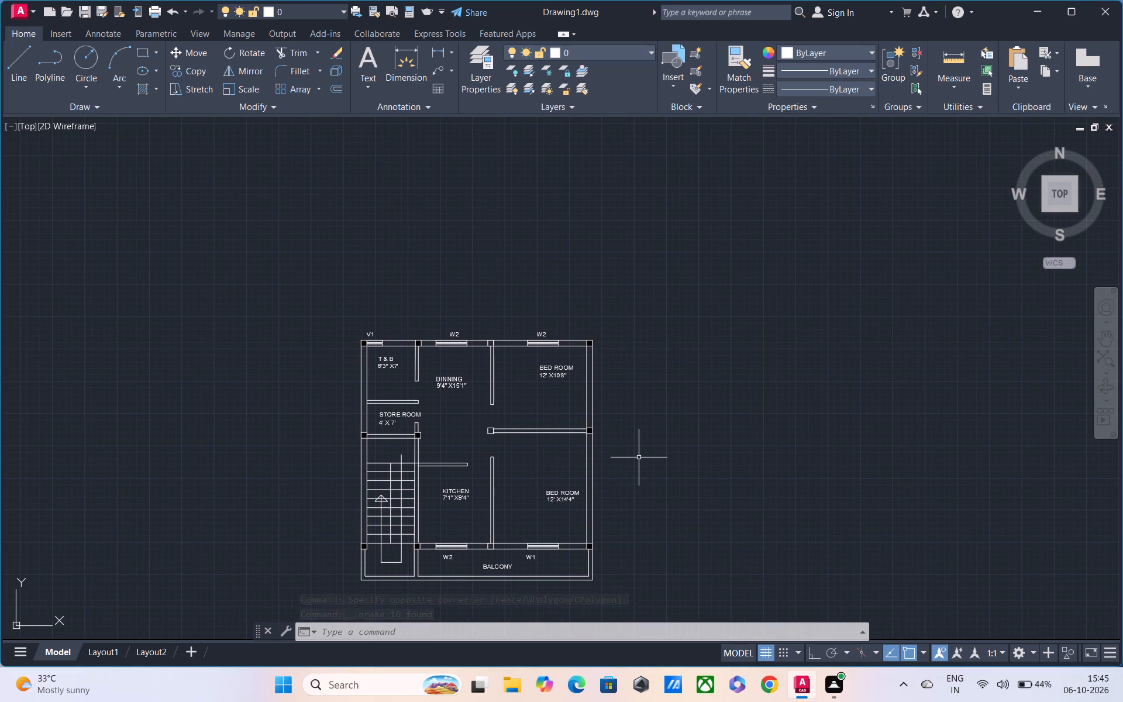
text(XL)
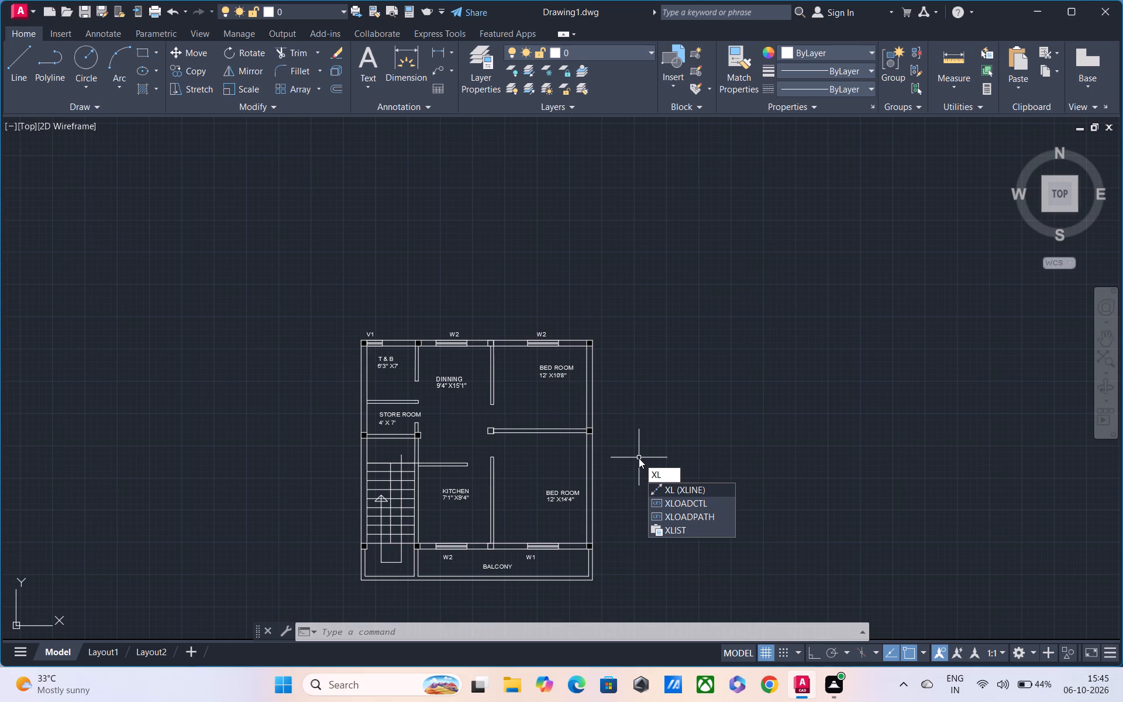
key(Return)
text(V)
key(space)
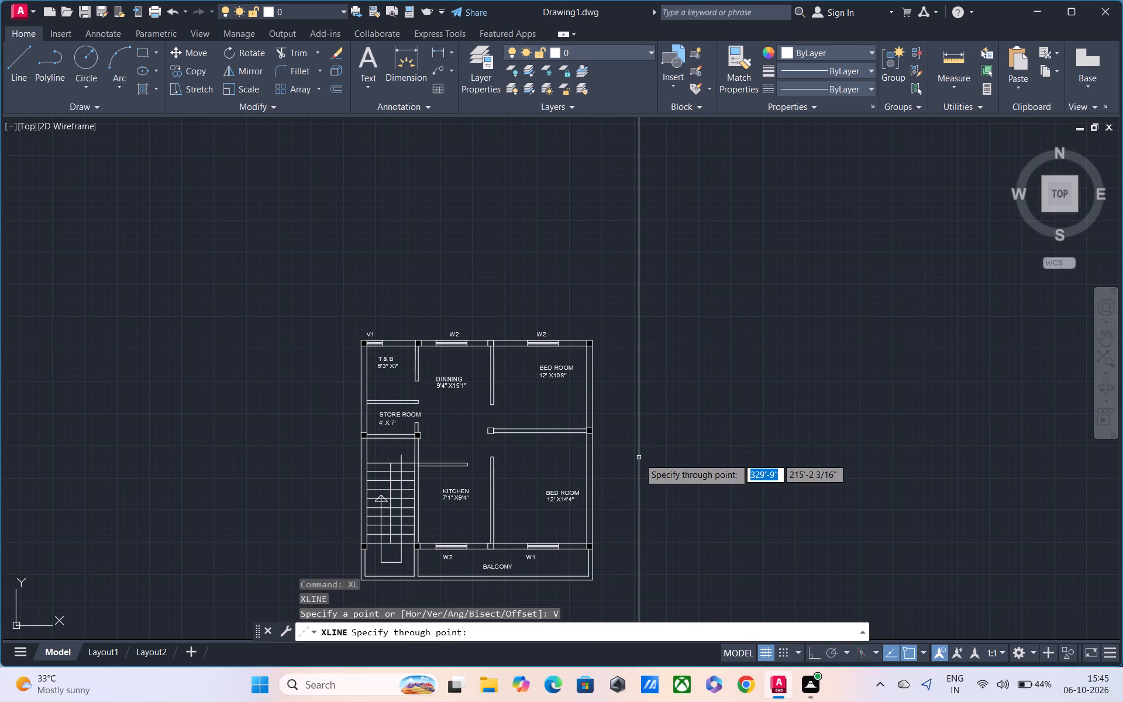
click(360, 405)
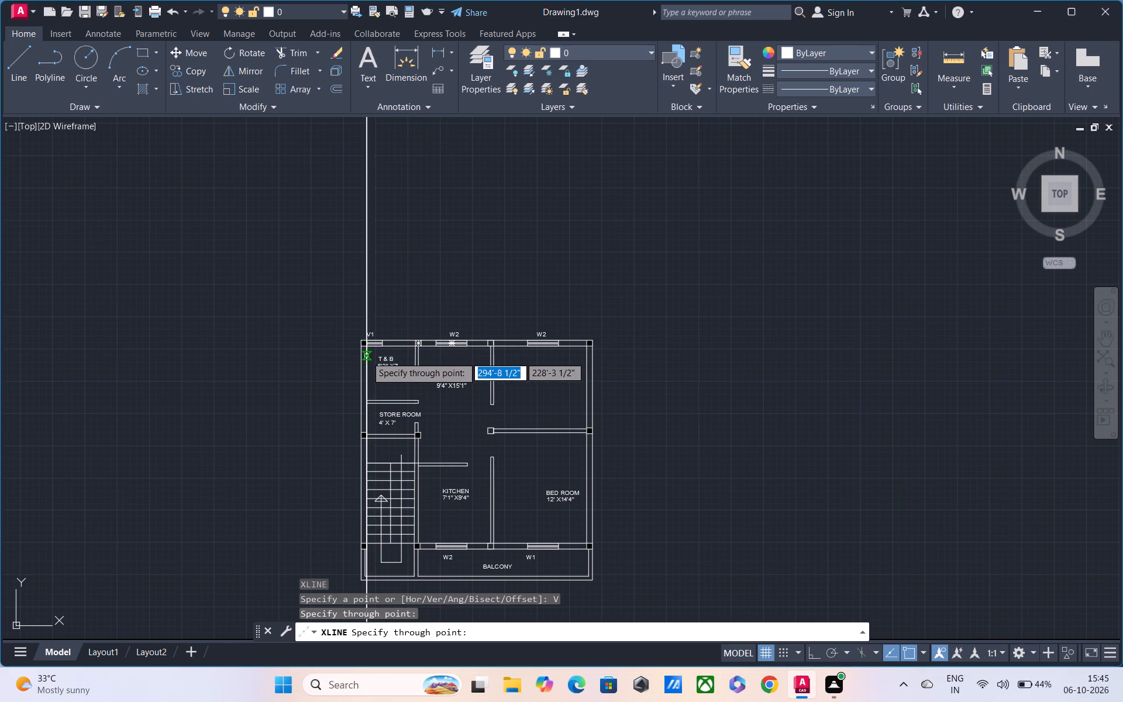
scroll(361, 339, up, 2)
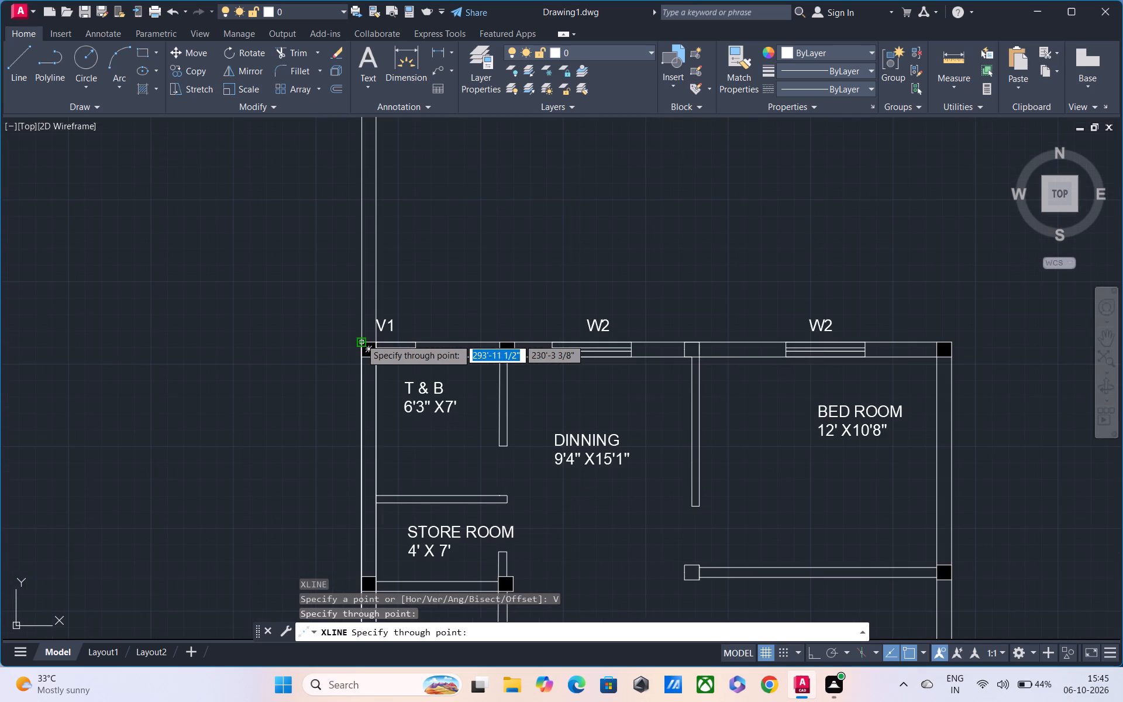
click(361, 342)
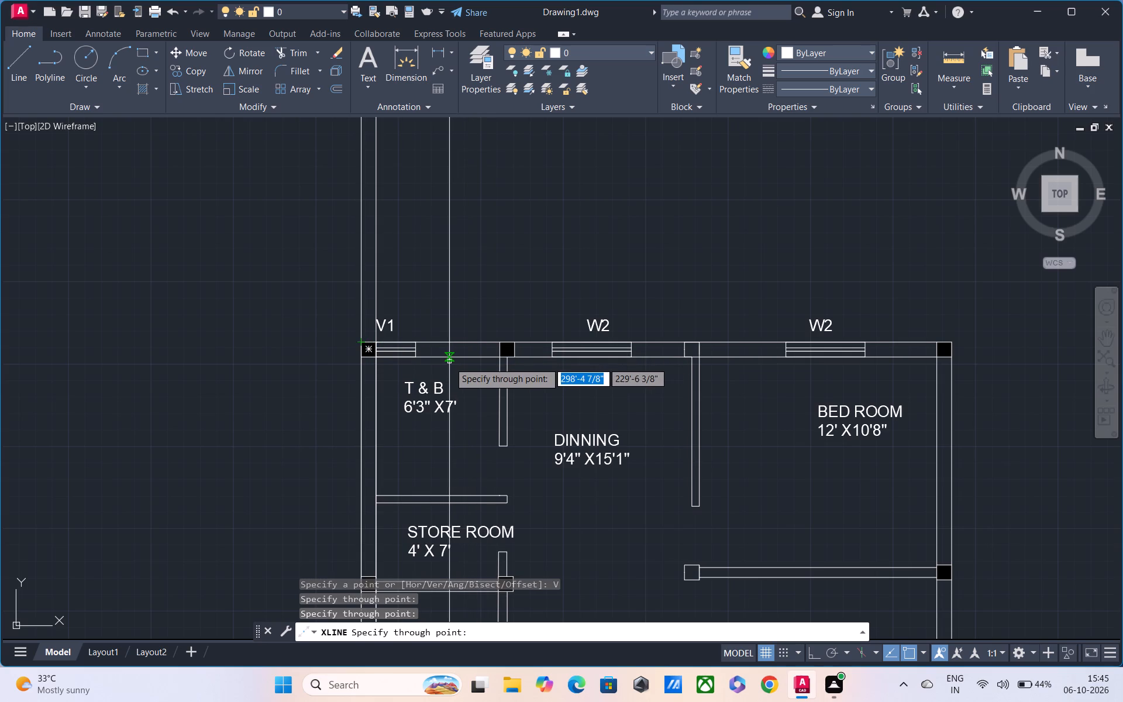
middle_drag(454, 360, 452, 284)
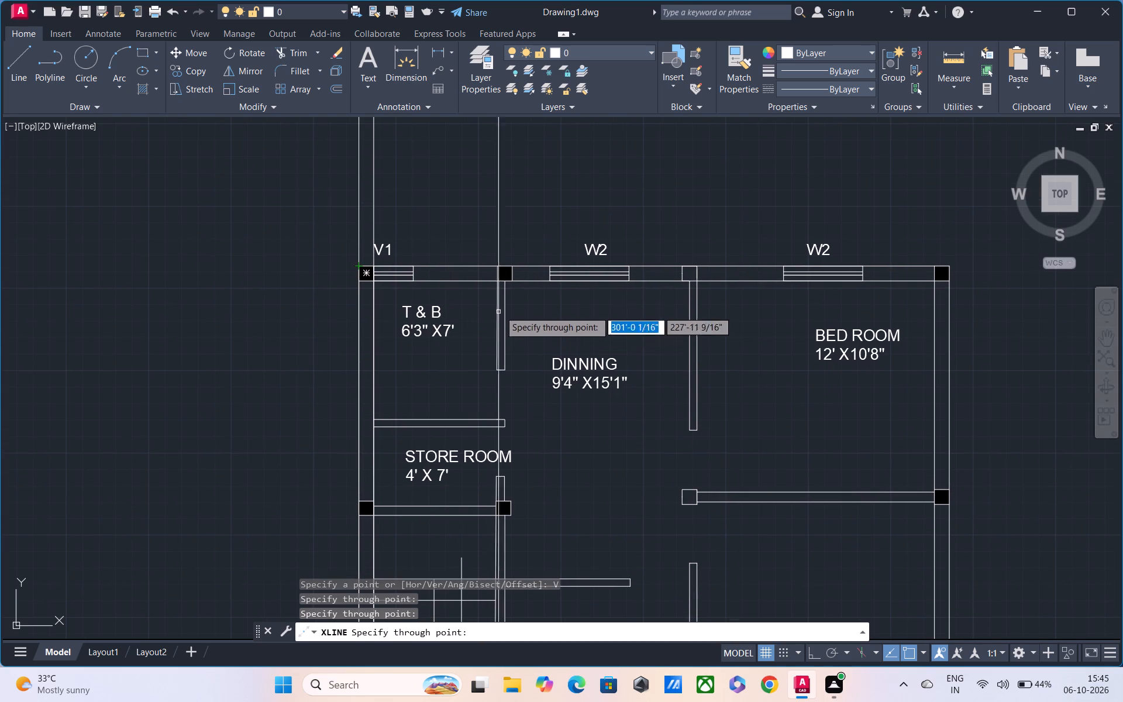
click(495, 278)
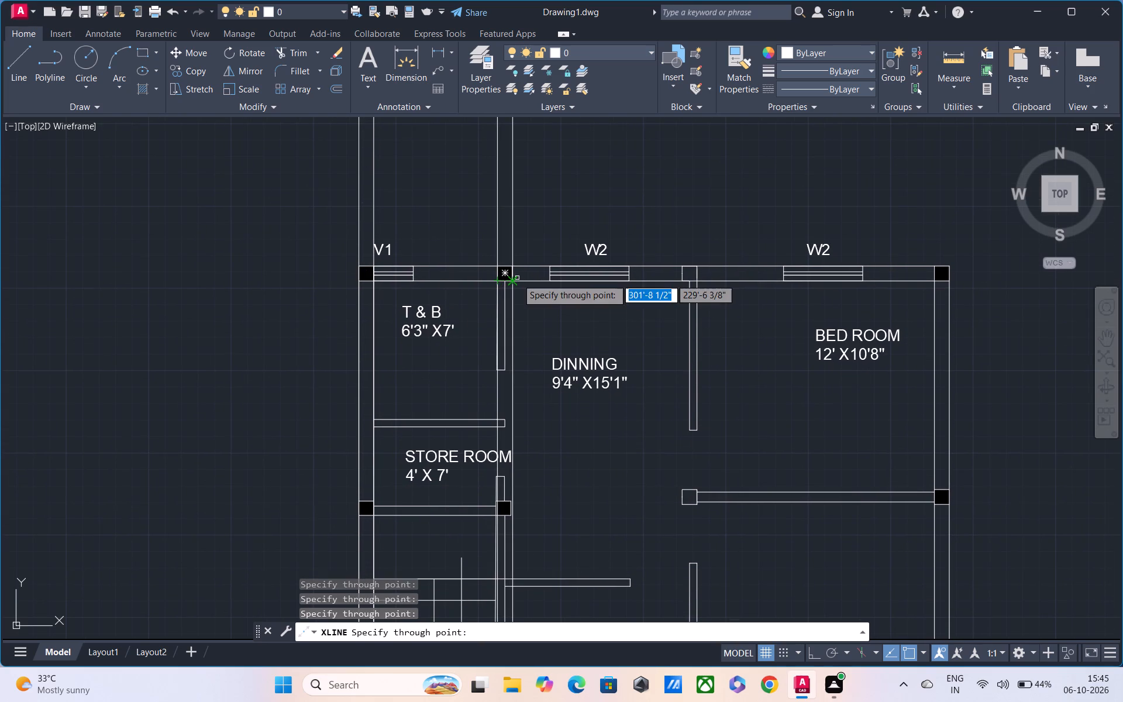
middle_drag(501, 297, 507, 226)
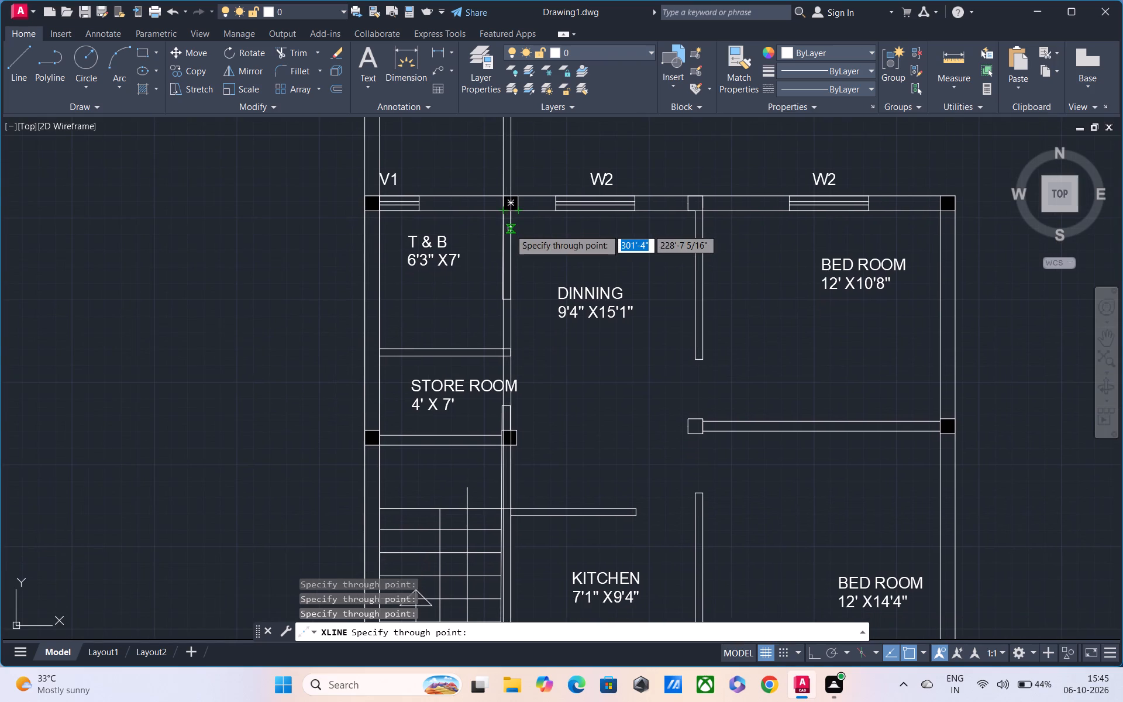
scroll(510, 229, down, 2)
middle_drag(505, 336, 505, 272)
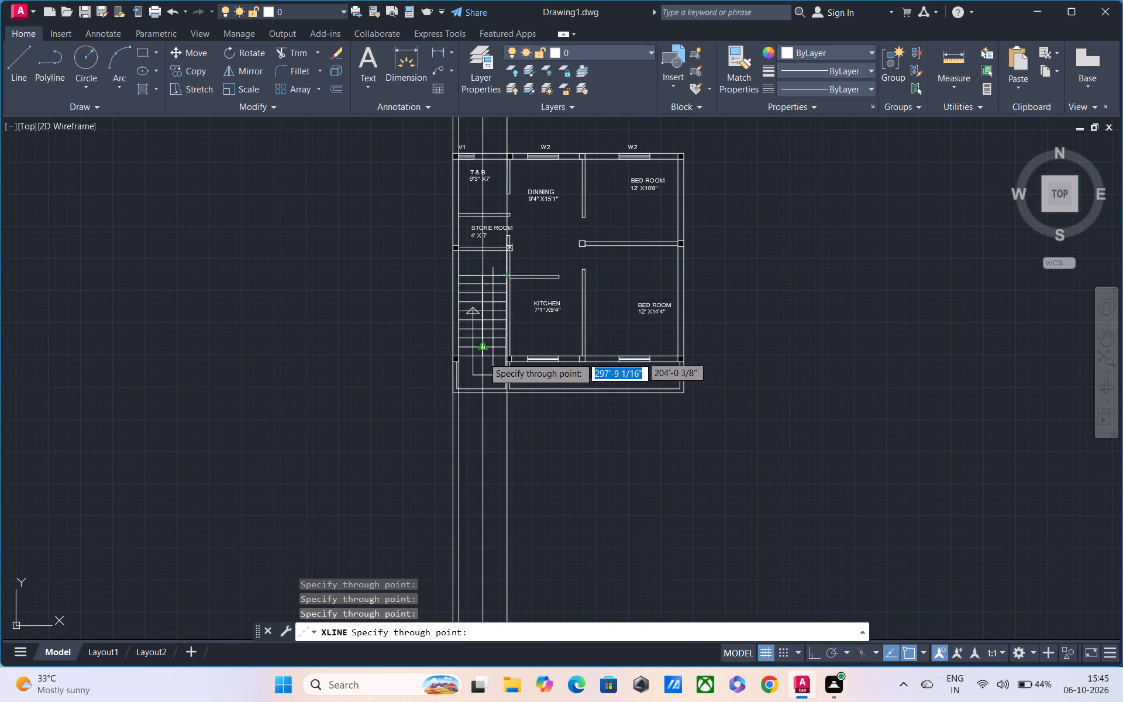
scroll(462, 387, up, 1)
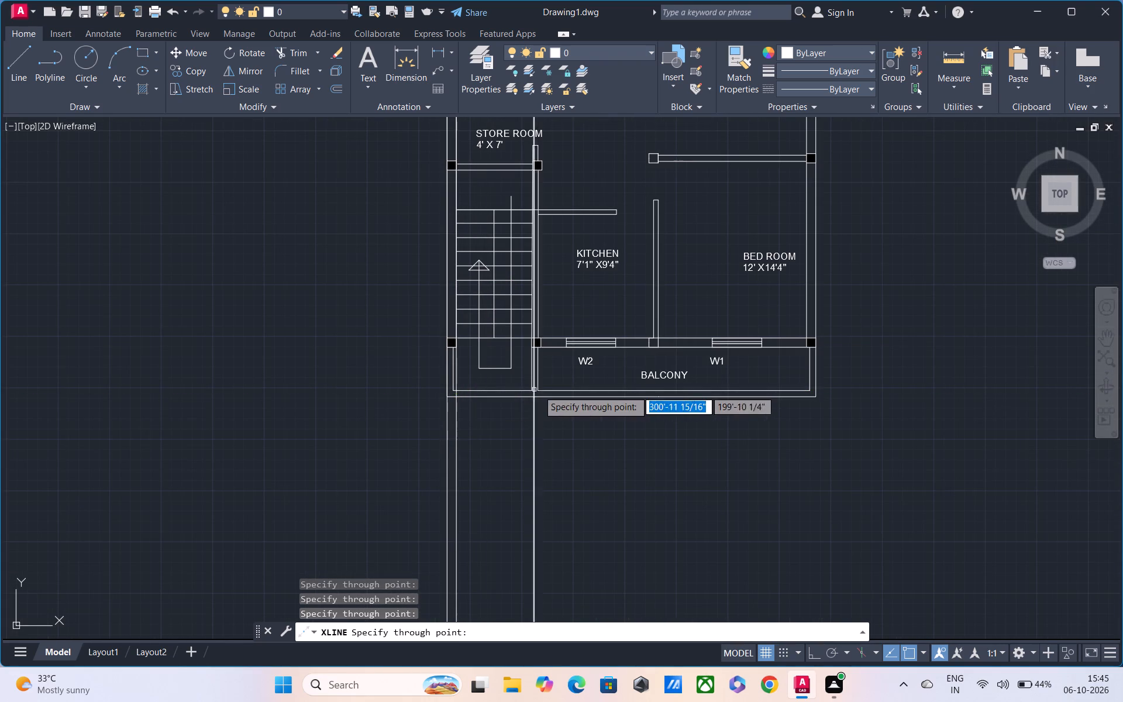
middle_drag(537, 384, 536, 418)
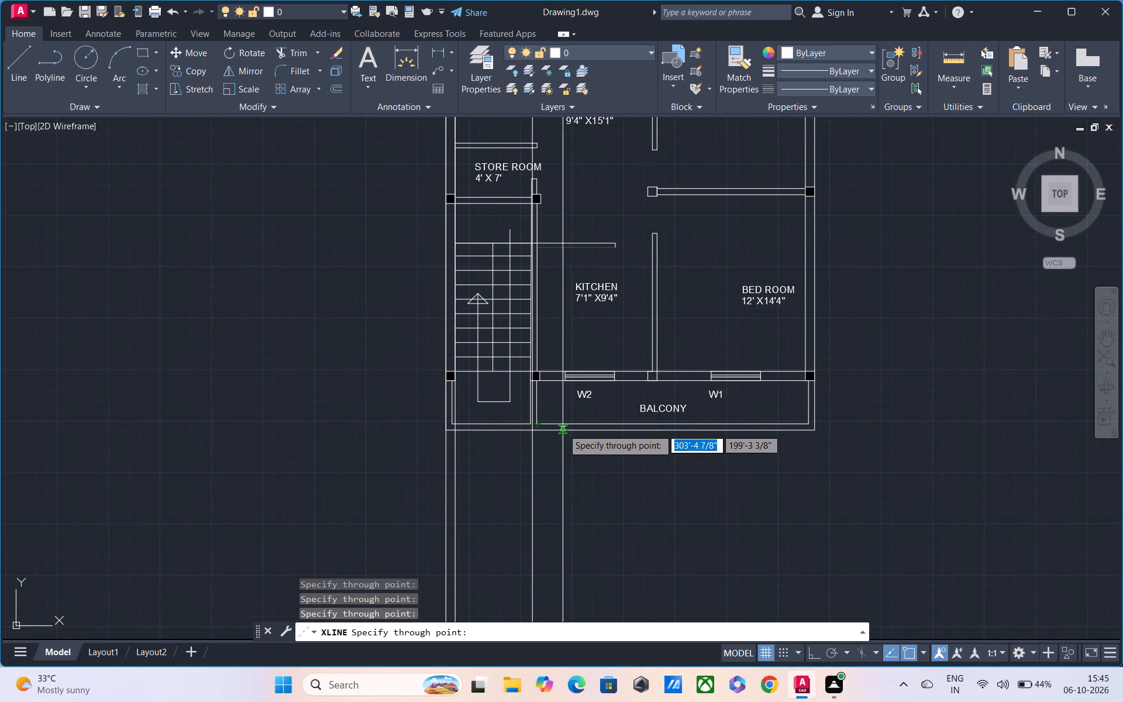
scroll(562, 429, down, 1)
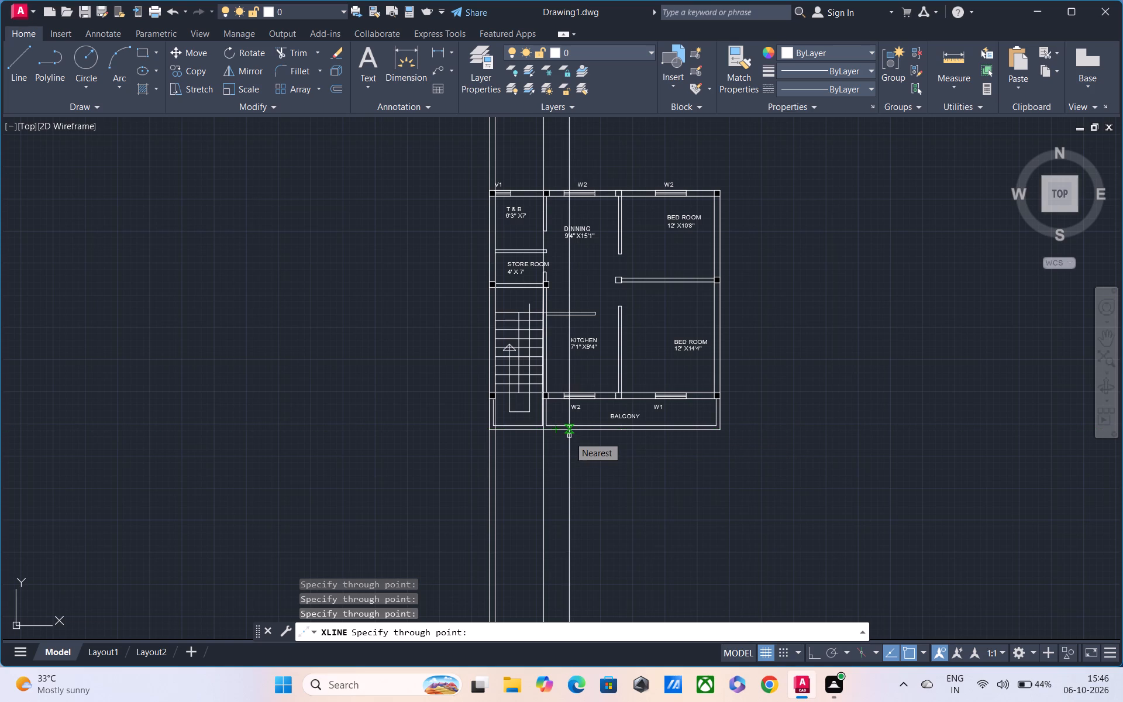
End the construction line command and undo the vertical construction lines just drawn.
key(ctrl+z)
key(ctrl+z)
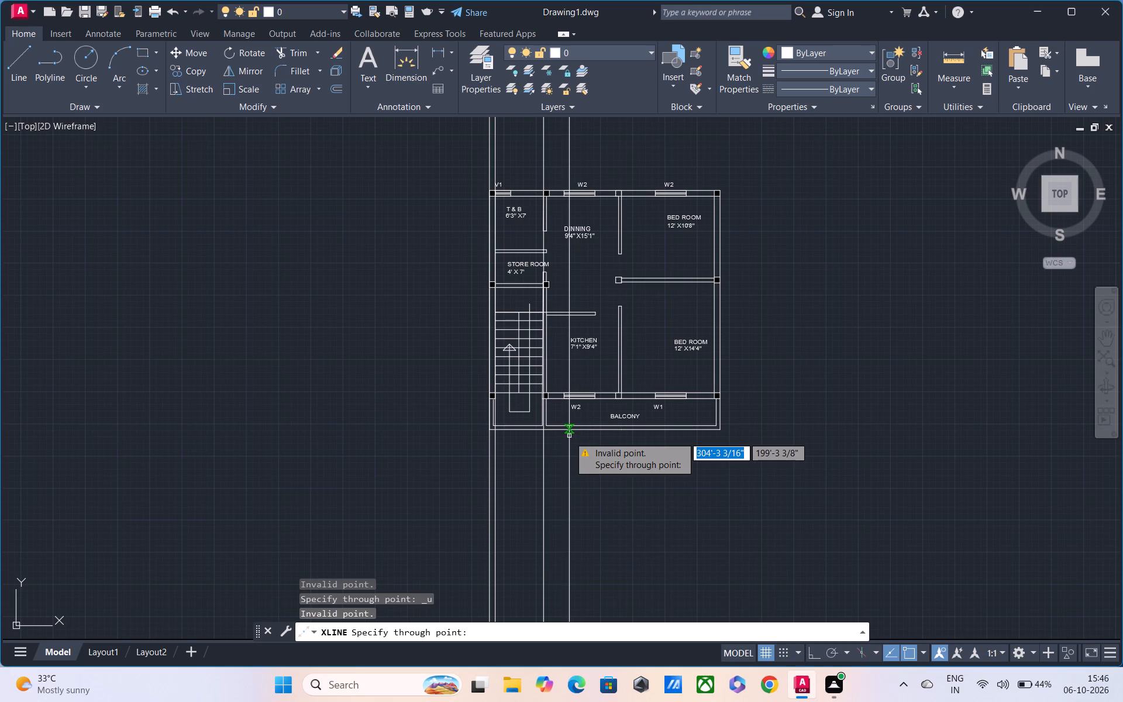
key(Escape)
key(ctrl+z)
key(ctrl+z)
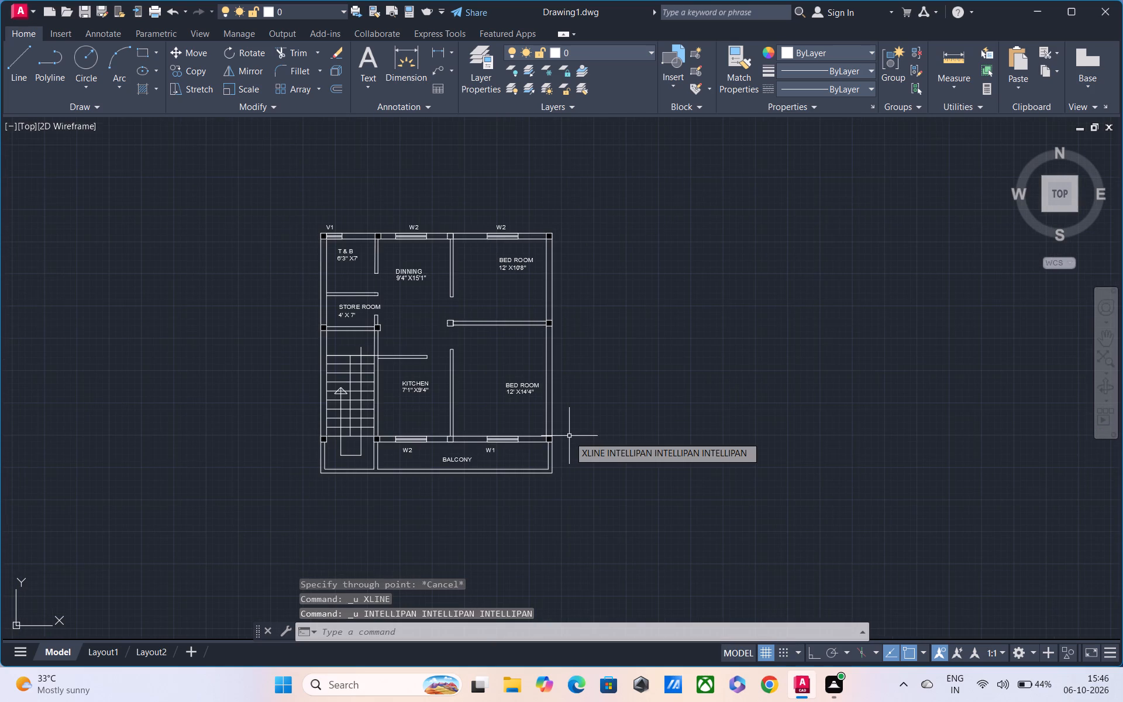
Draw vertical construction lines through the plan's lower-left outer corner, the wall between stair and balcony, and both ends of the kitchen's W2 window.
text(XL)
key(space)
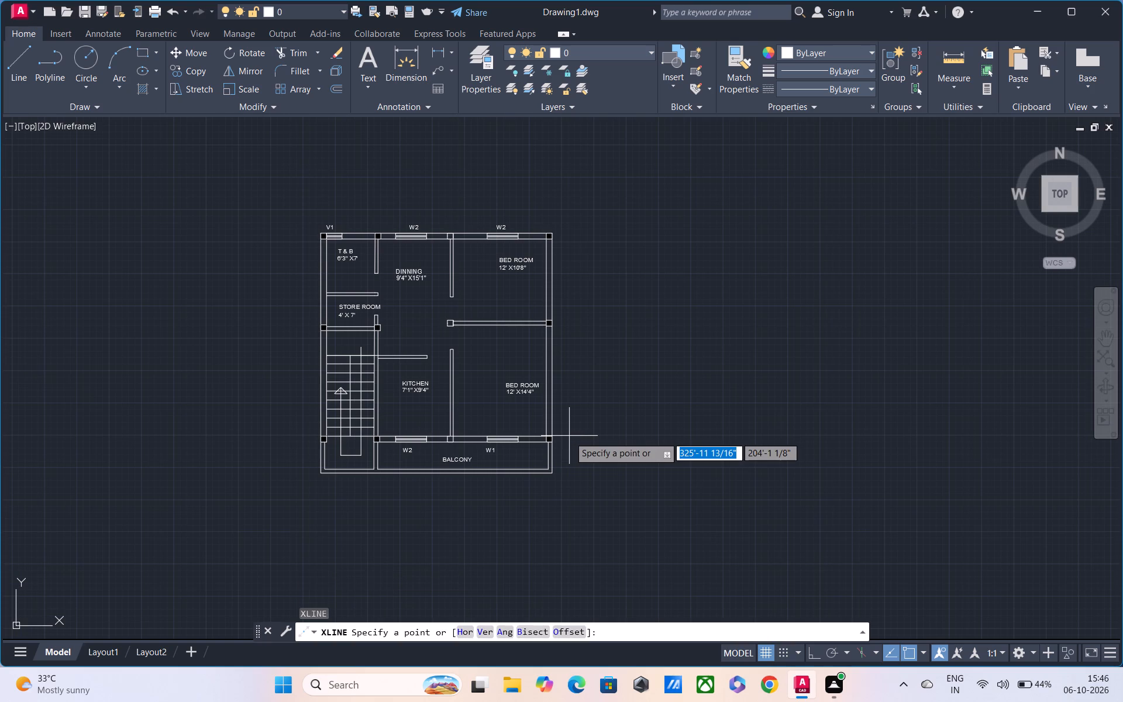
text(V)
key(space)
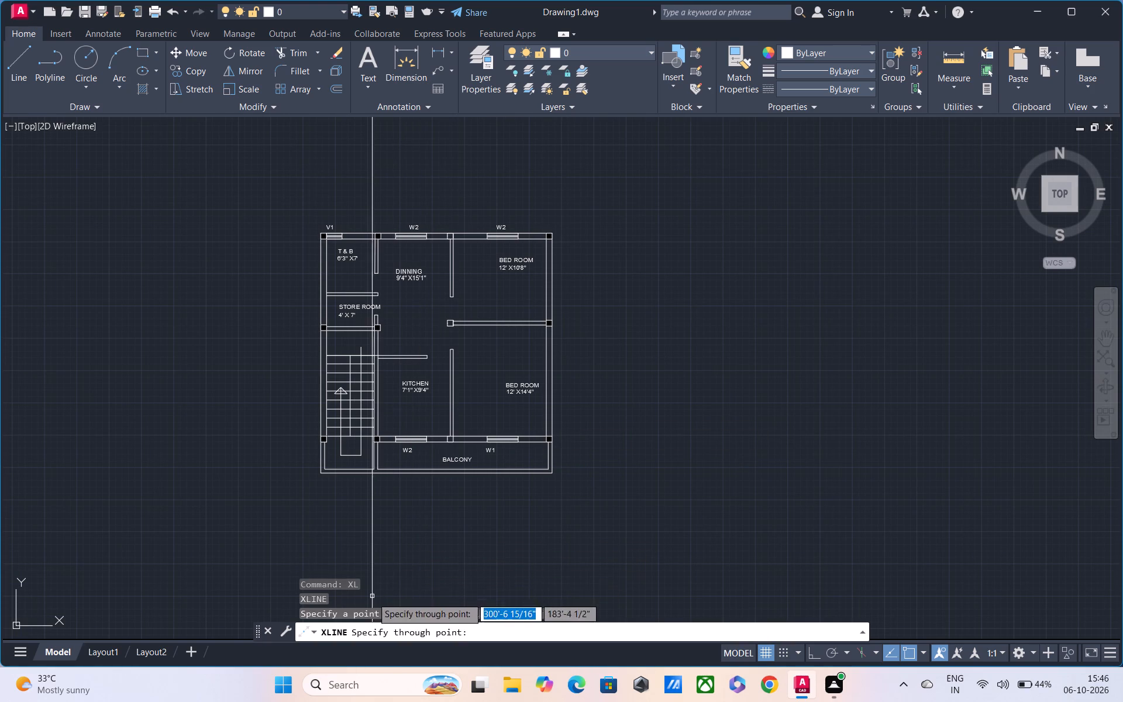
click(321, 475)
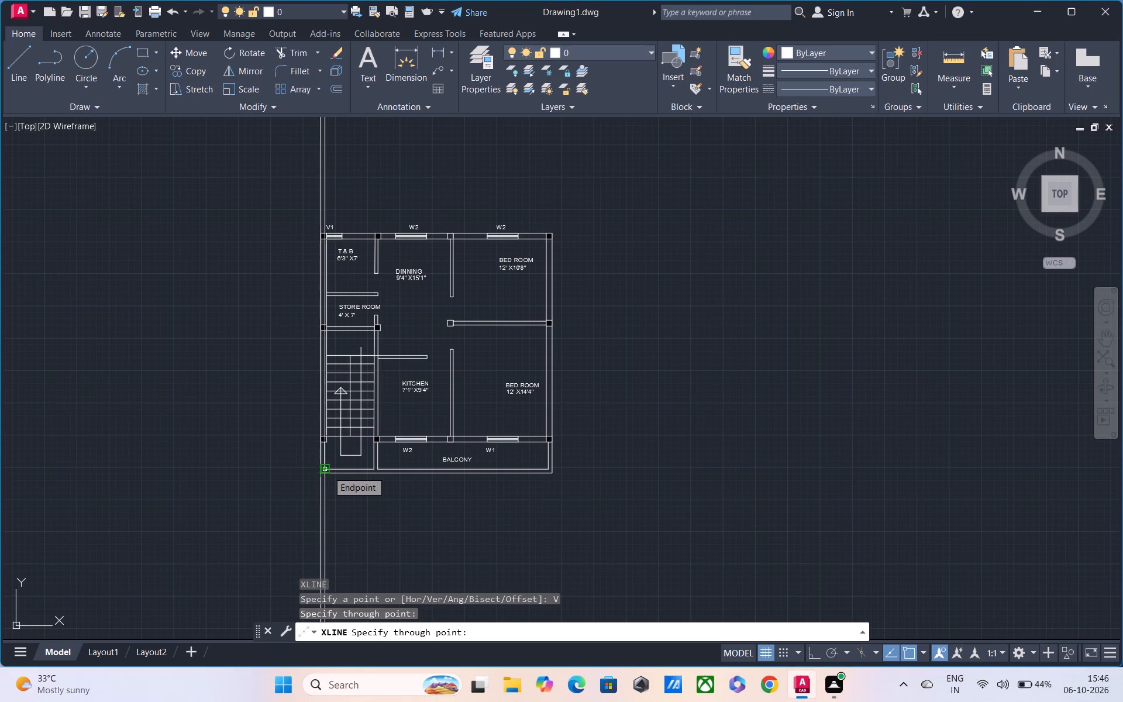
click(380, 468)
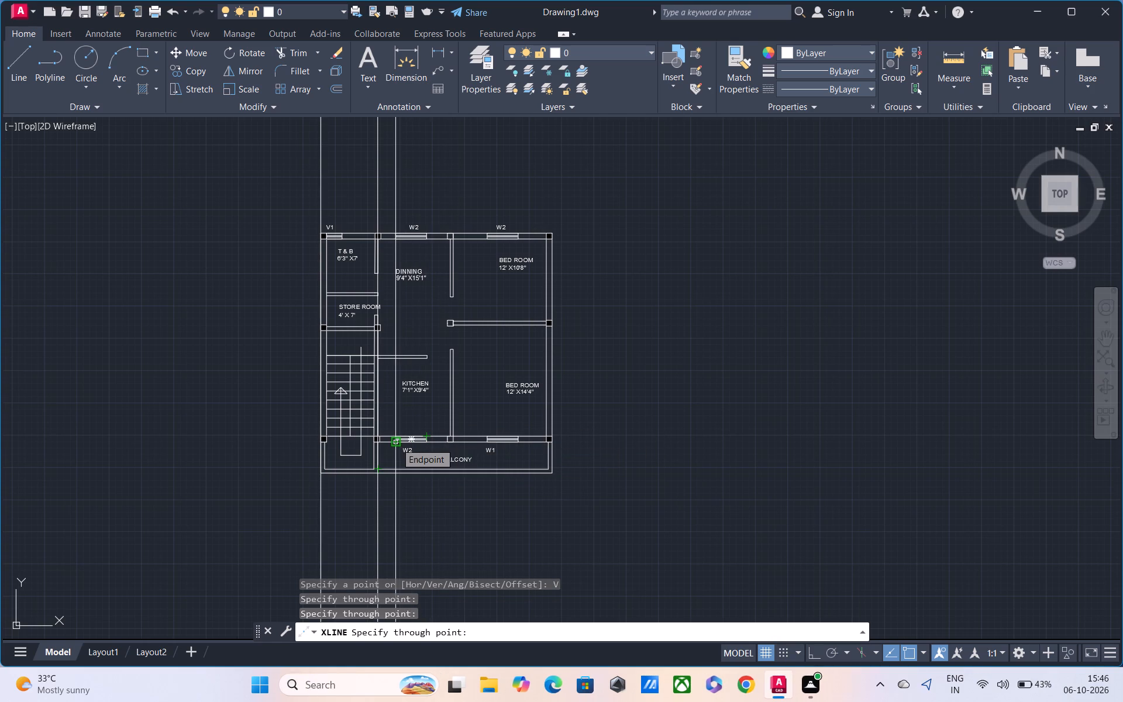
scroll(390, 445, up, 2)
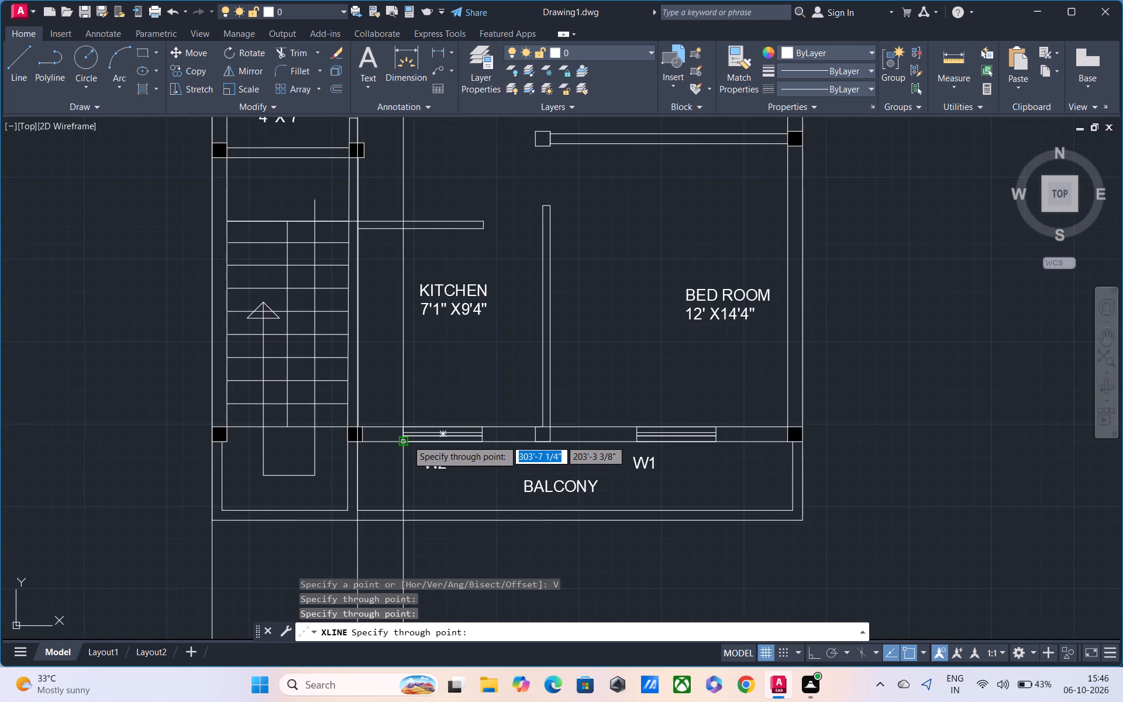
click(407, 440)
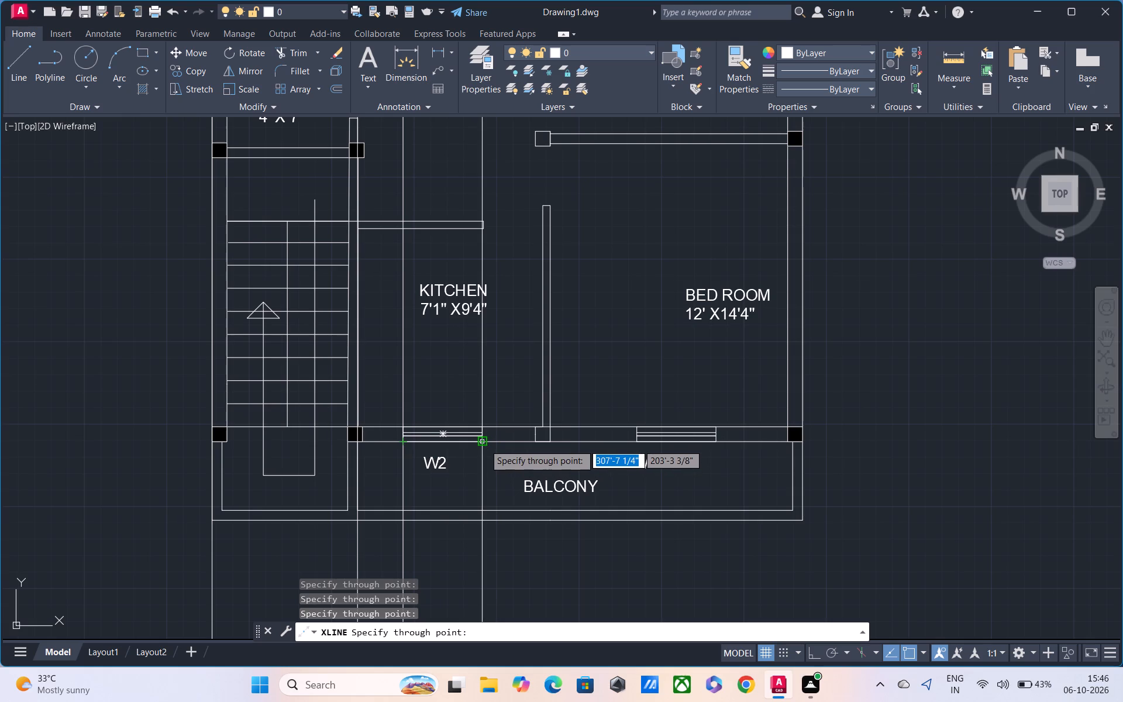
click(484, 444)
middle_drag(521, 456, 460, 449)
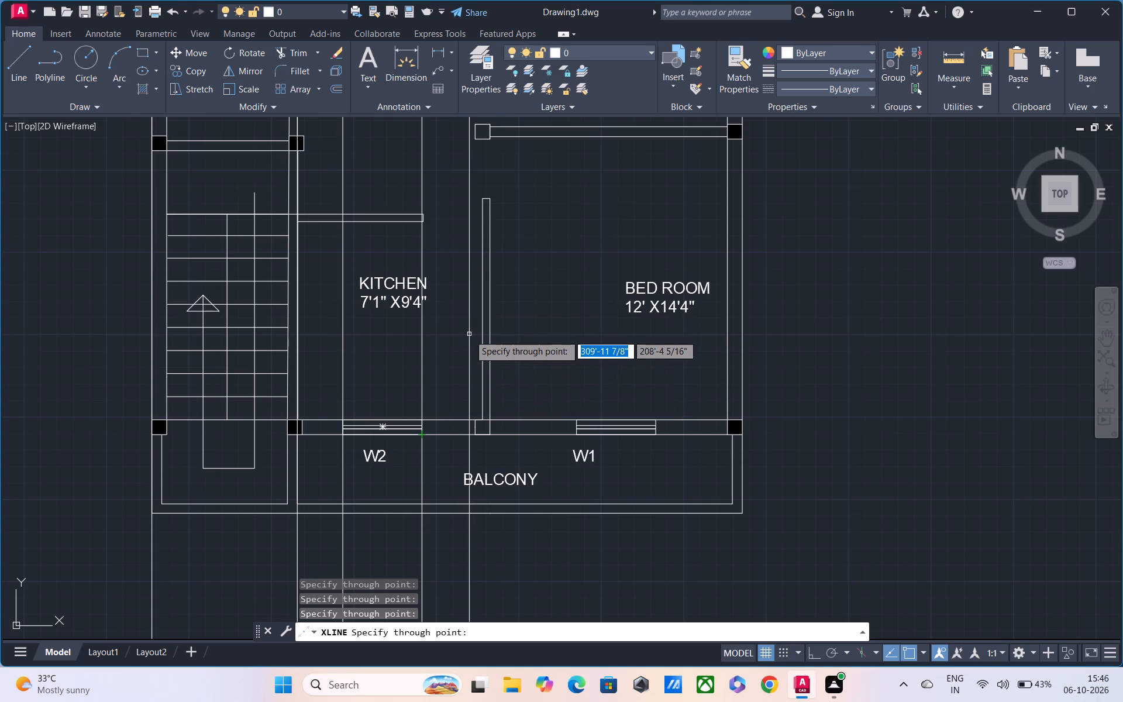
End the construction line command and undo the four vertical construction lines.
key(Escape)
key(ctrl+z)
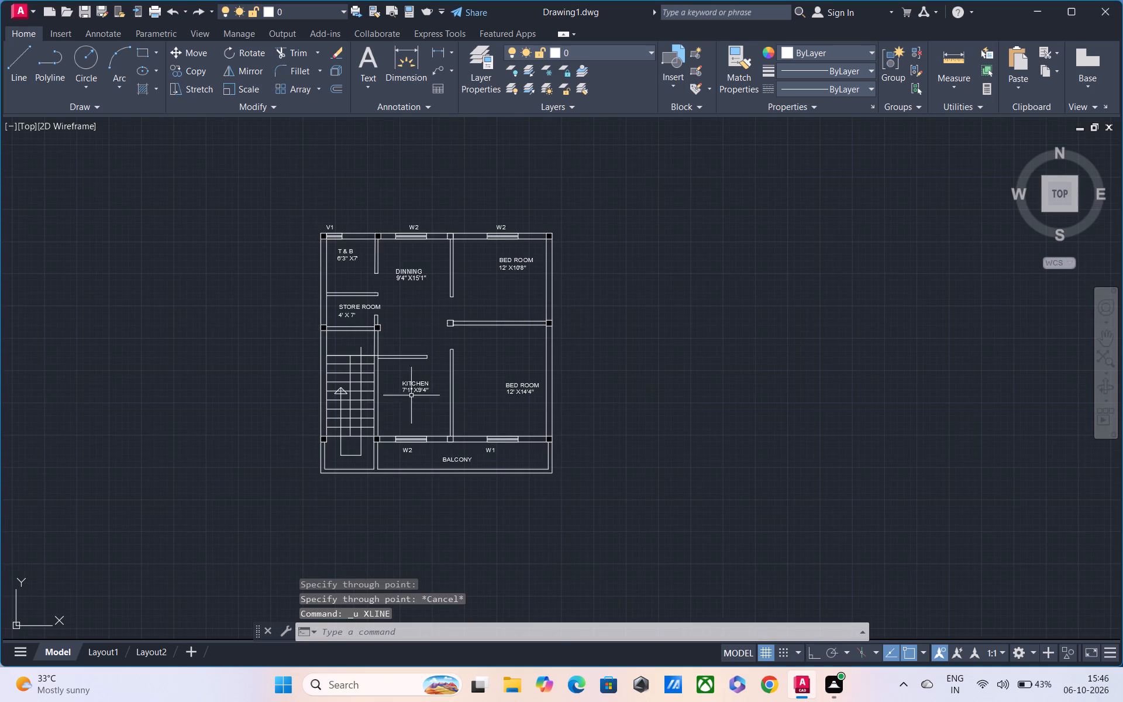
Move the kitchen's lower window symbol about 8" along the wall toward the staircase column.
scroll(395, 448, up, 2)
click(413, 433)
key(Escape)
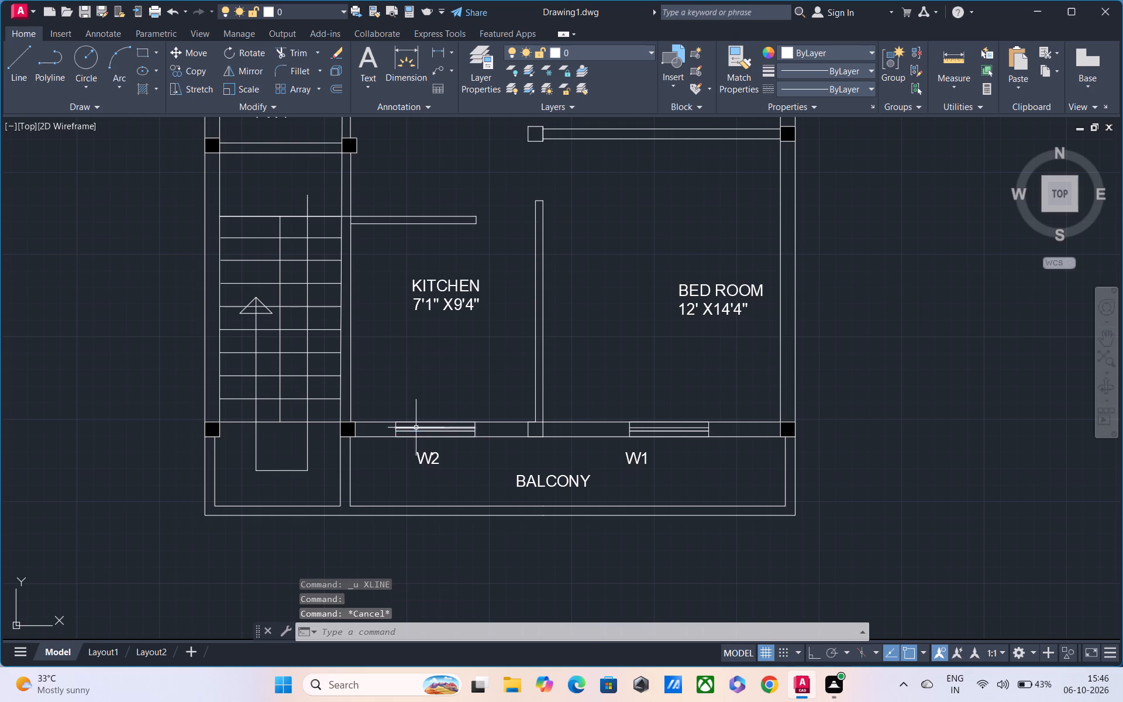
click(381, 404)
click(510, 446)
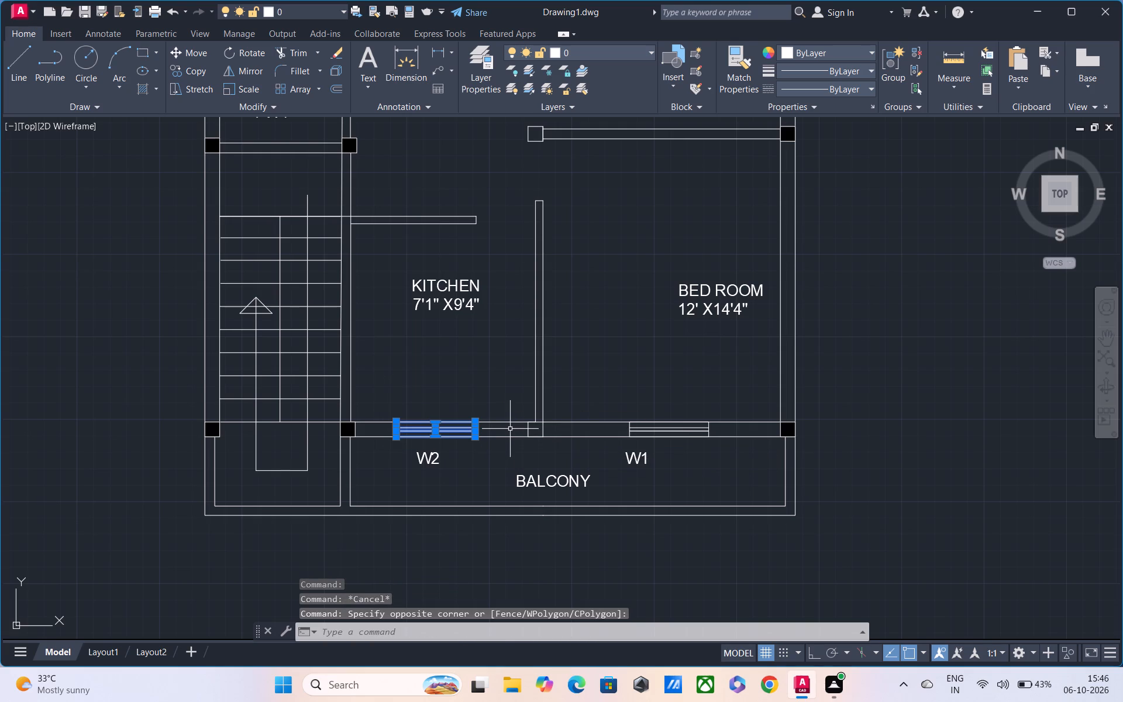
text(M)
key(space)
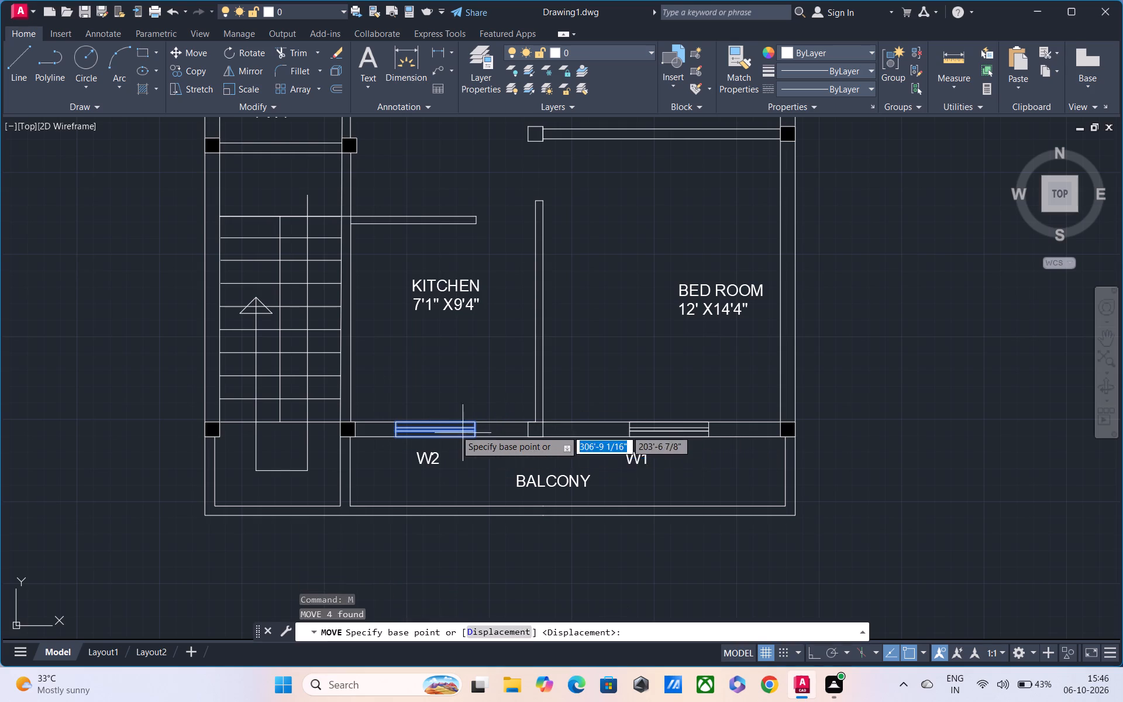
click(401, 436)
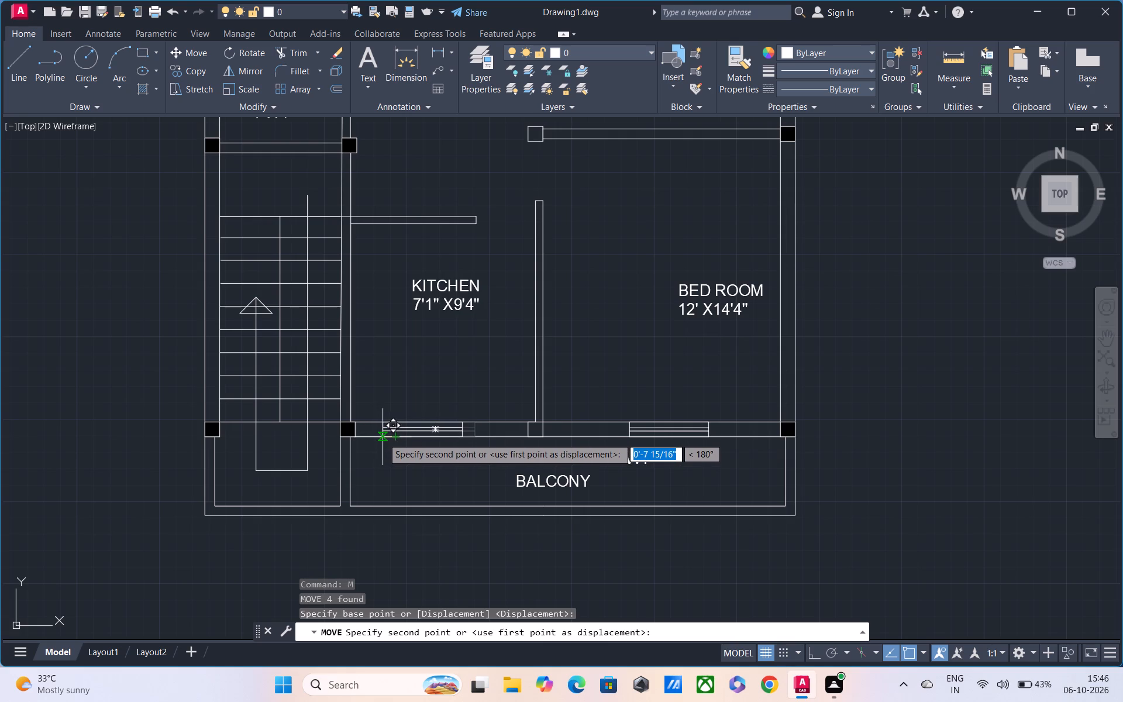
click(383, 438)
key(Escape)
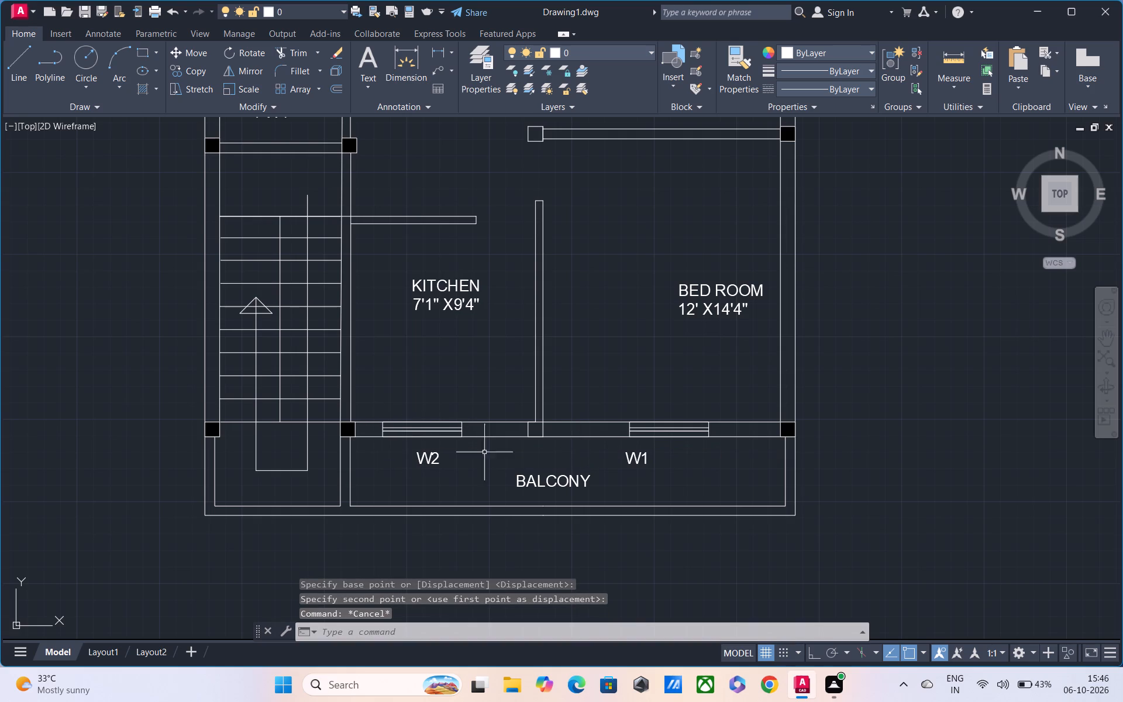
Draw vertical construction lines through the plan's lower-left outer and inner corners and the balcony-side face of the stair wall.
middle_drag(419, 418, 446, 366)
middle_drag(428, 395, 428, 446)
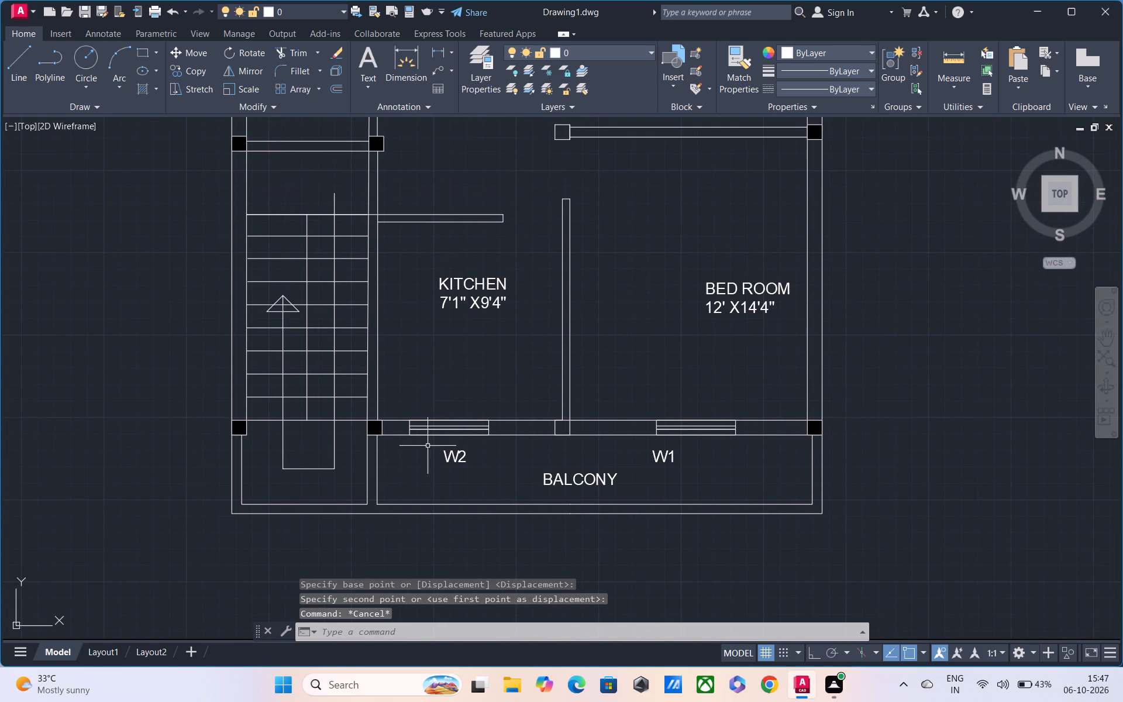
middle_drag(505, 443, 505, 464)
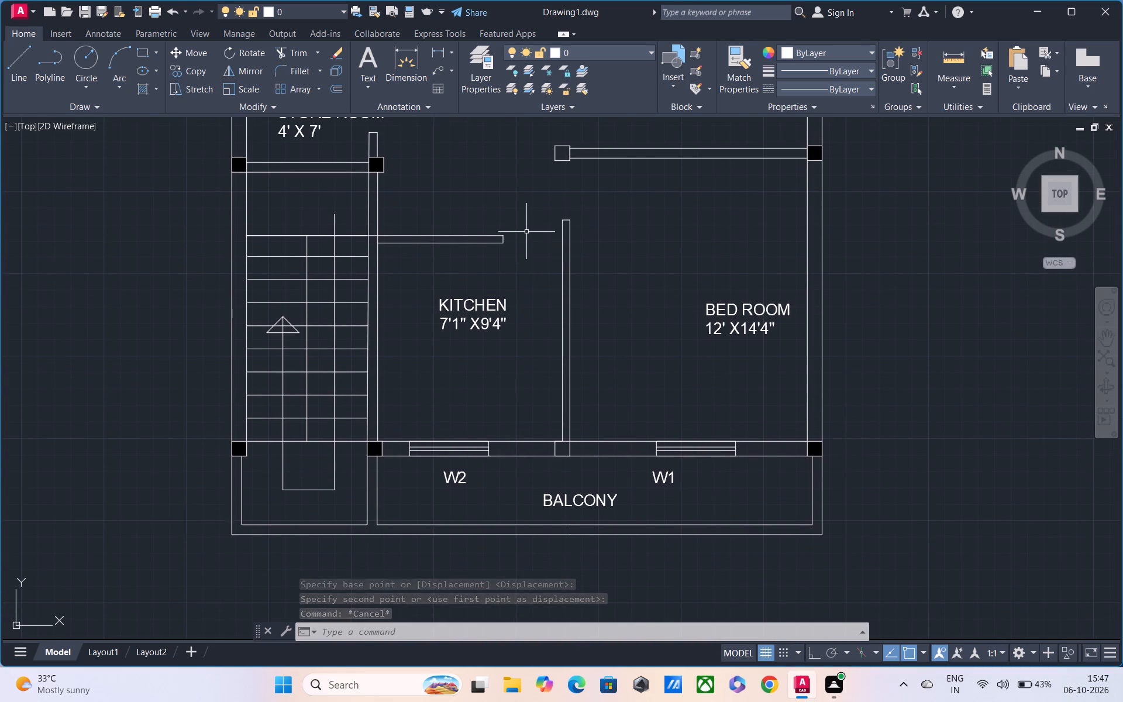
middle_drag(526, 306, 474, 421)
scroll(474, 412, down, 1)
middle_drag(473, 410, 457, 360)
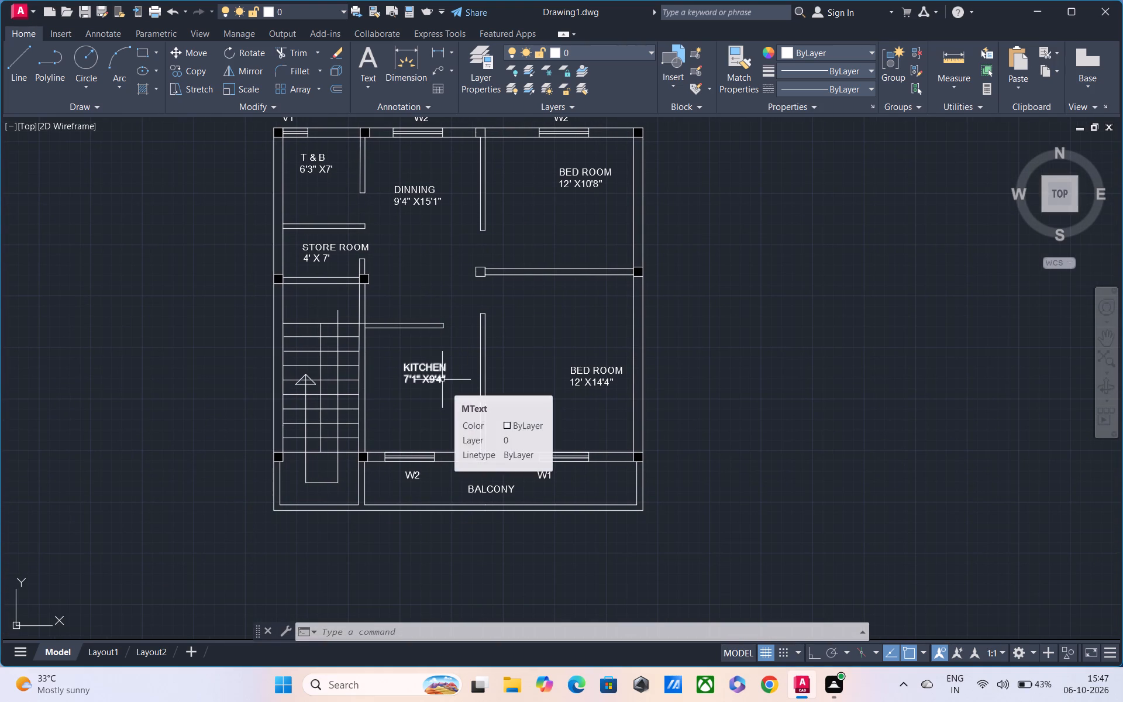
text(XL)
key(space)
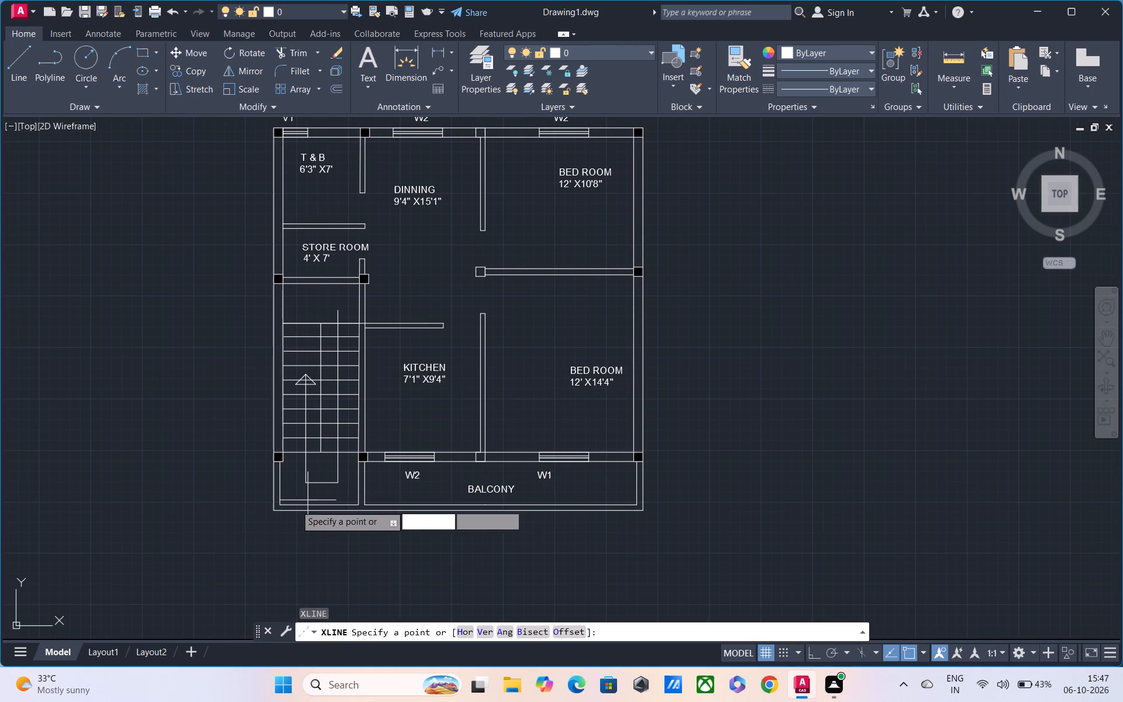
middle_drag(274, 486, 290, 399)
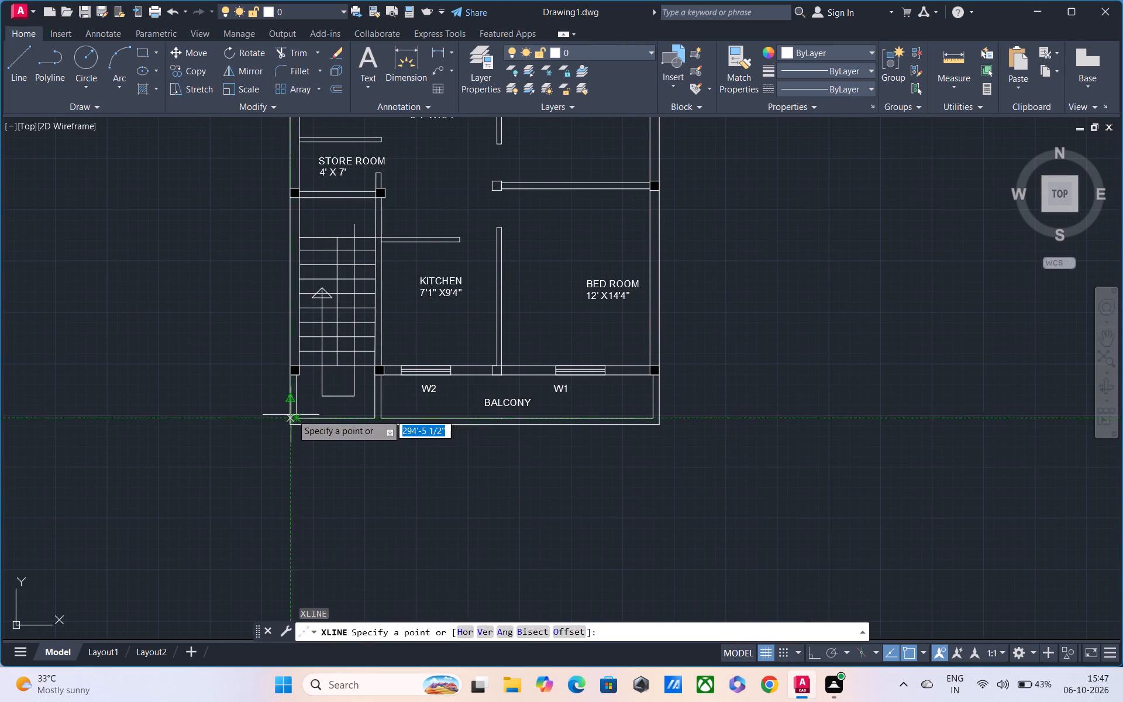
text(V)
key(space)
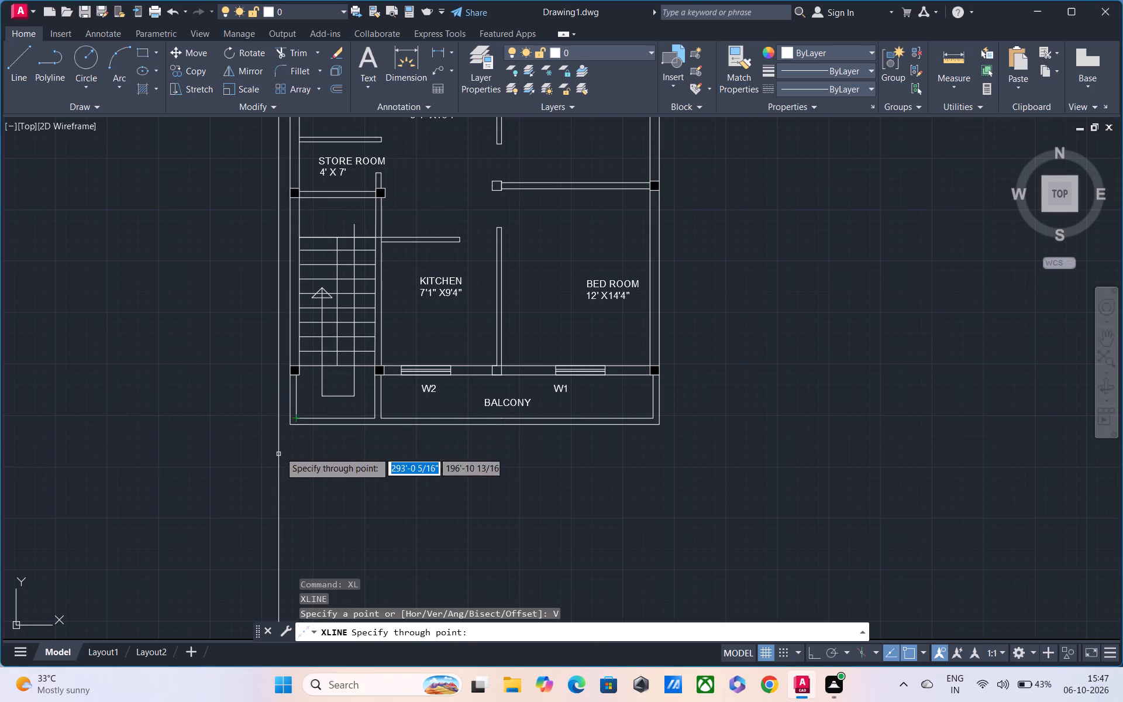
scroll(279, 426, up, 2)
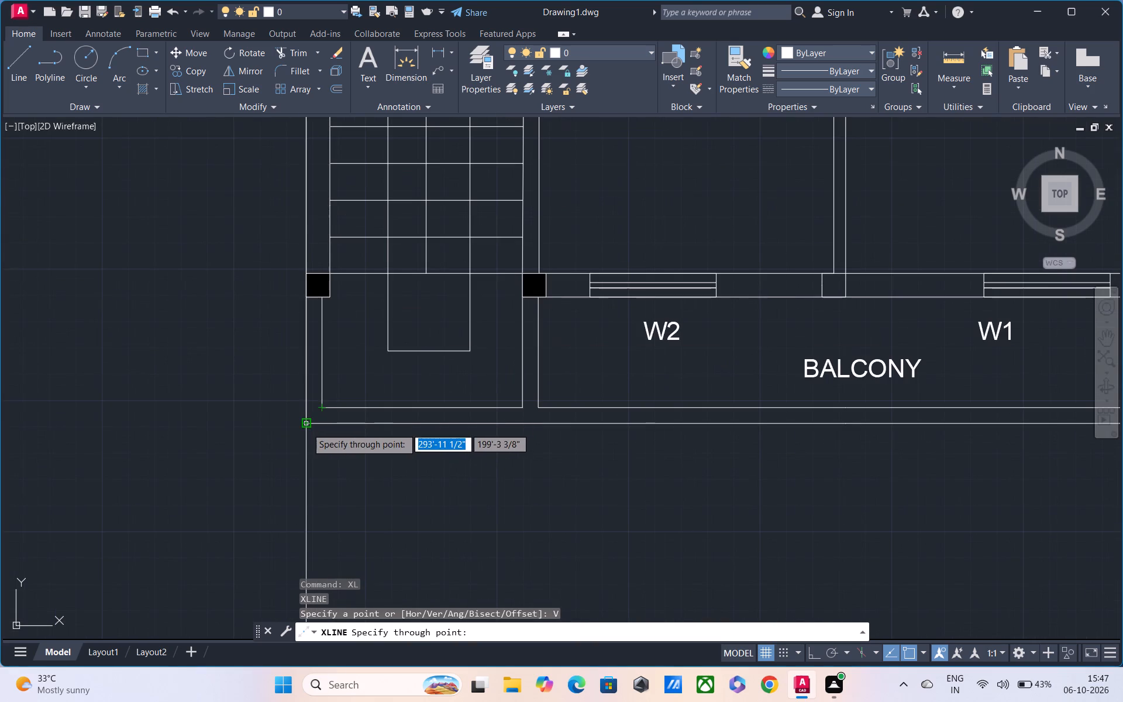
click(306, 428)
click(325, 412)
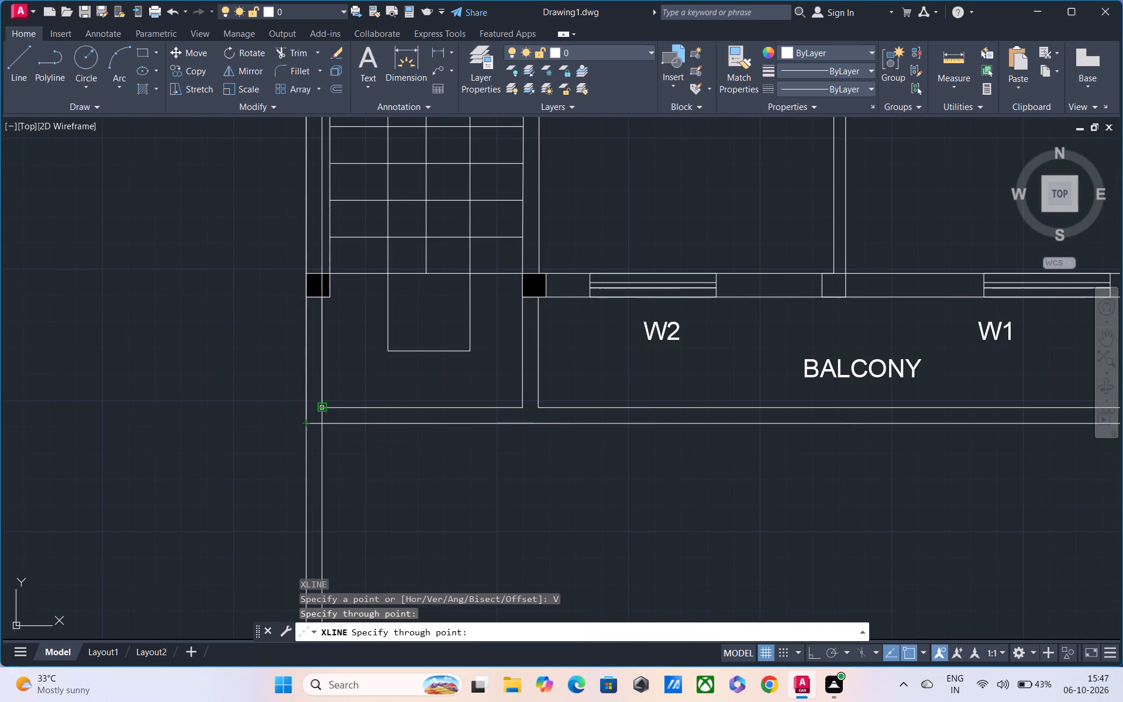
click(540, 408)
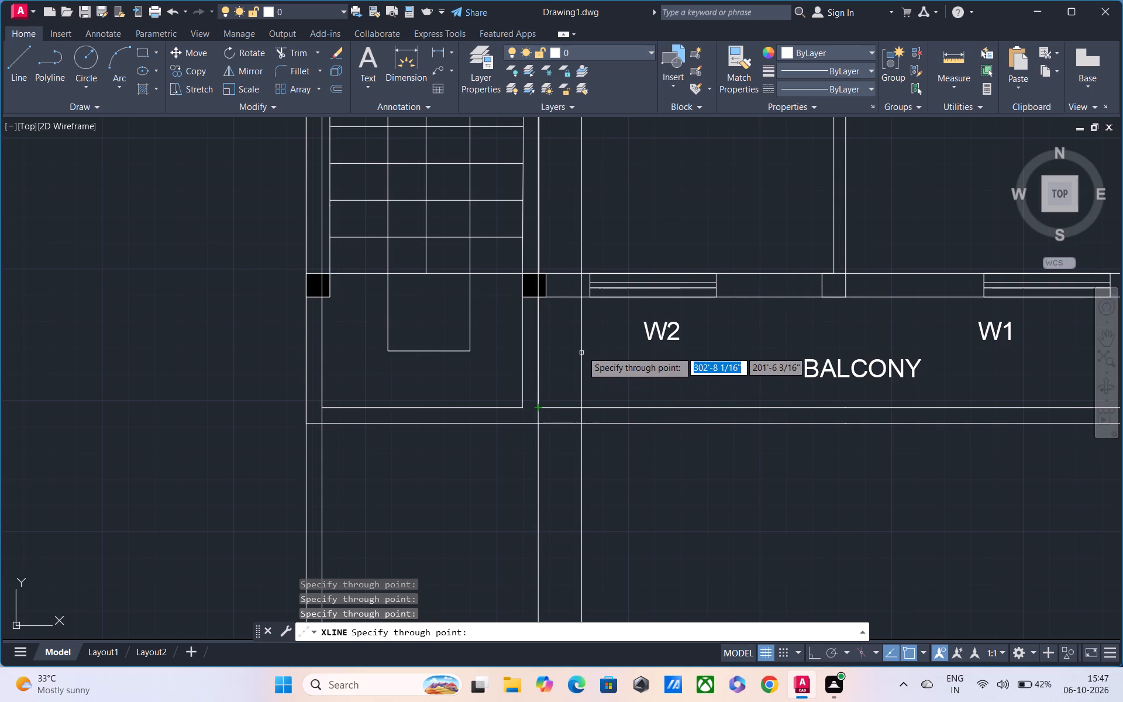
Draw vertical construction lines through both ends of the kitchen's W2 window, the kitchen's upper wall end, and the kitchen-side face of the bedroom partition.
click(587, 301)
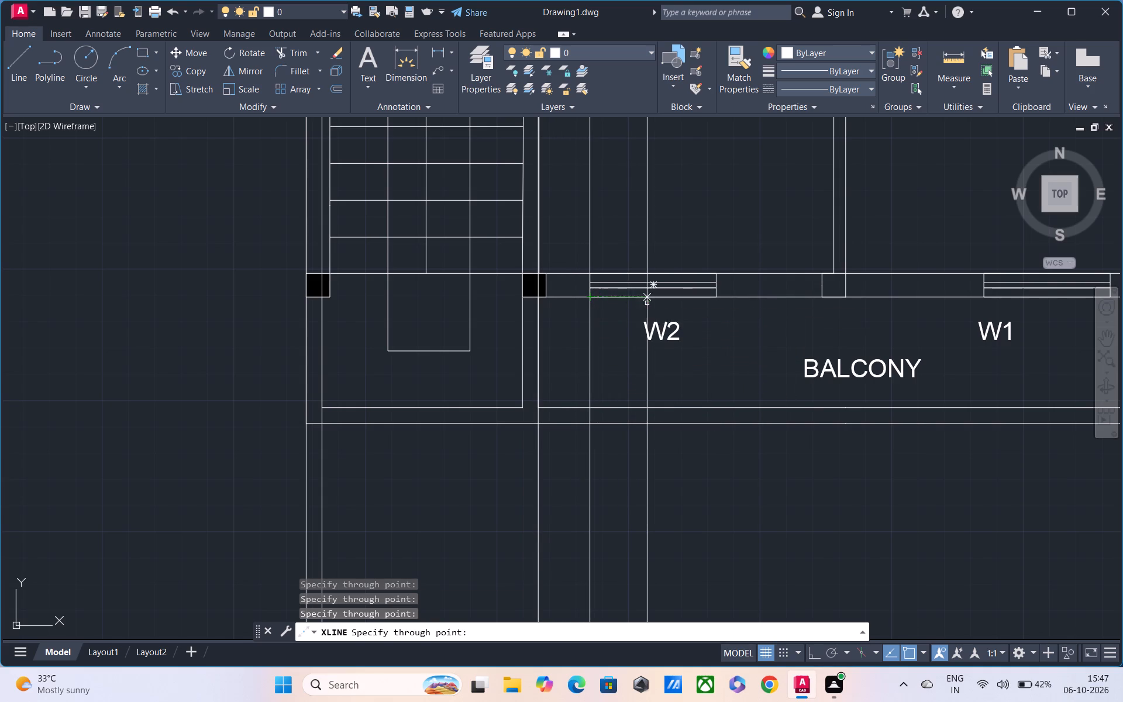
click(716, 297)
middle_drag(726, 305, 595, 538)
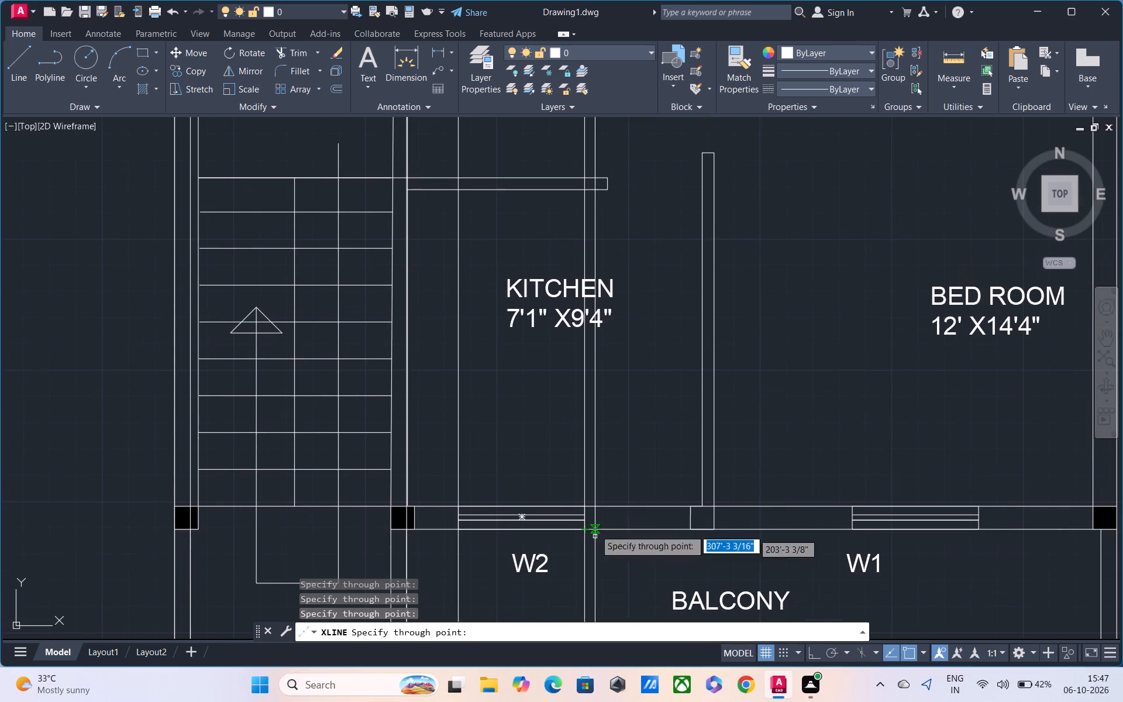
click(611, 187)
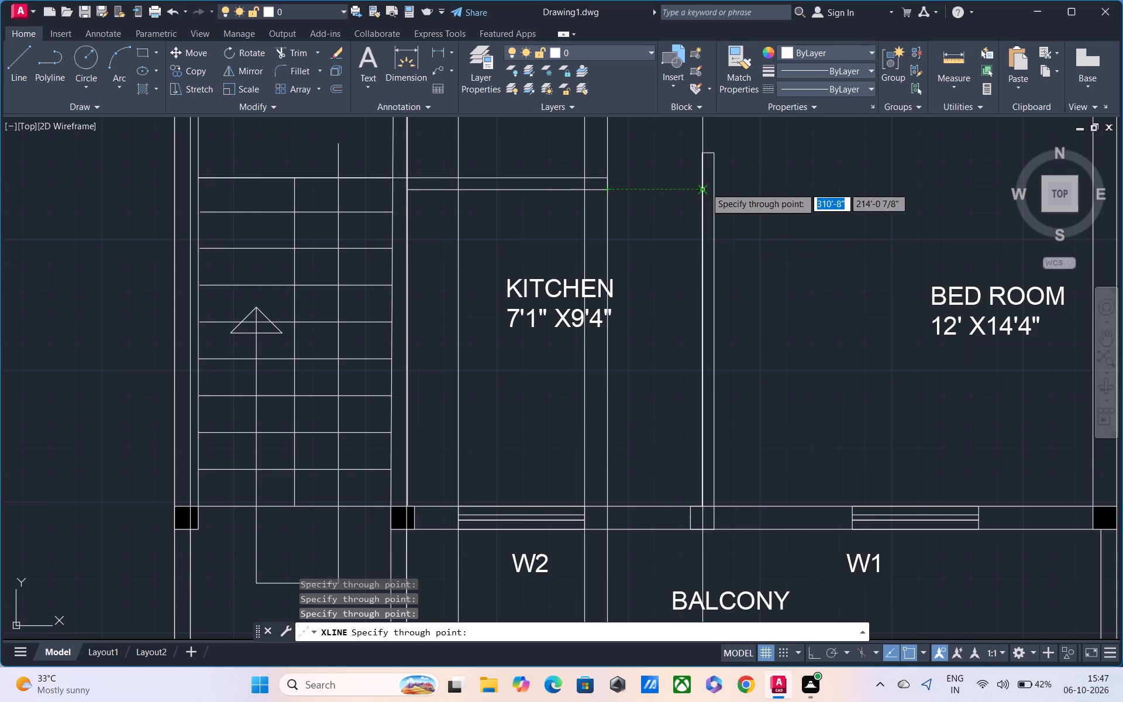
click(705, 187)
Draw a vertical construction line between the bedroom partition and window W1, about 2' from the window's near end.
middle_drag(758, 266, 583, 254)
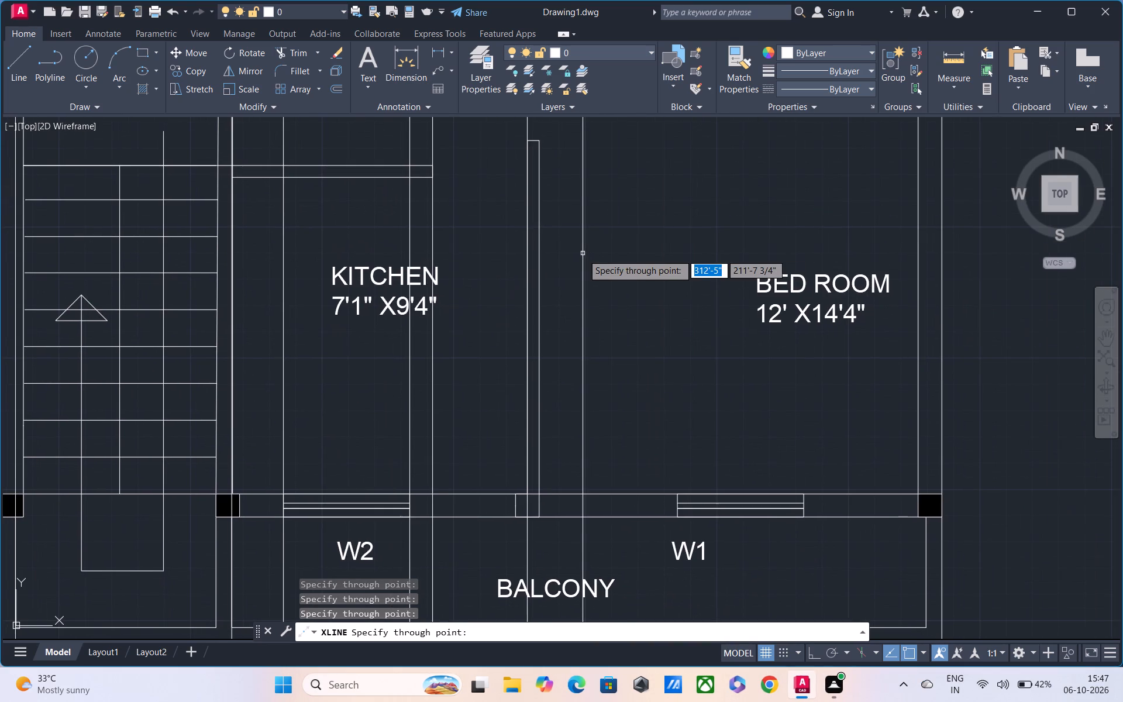
scroll(583, 254, down, 1)
middle_drag(589, 280, 517, 261)
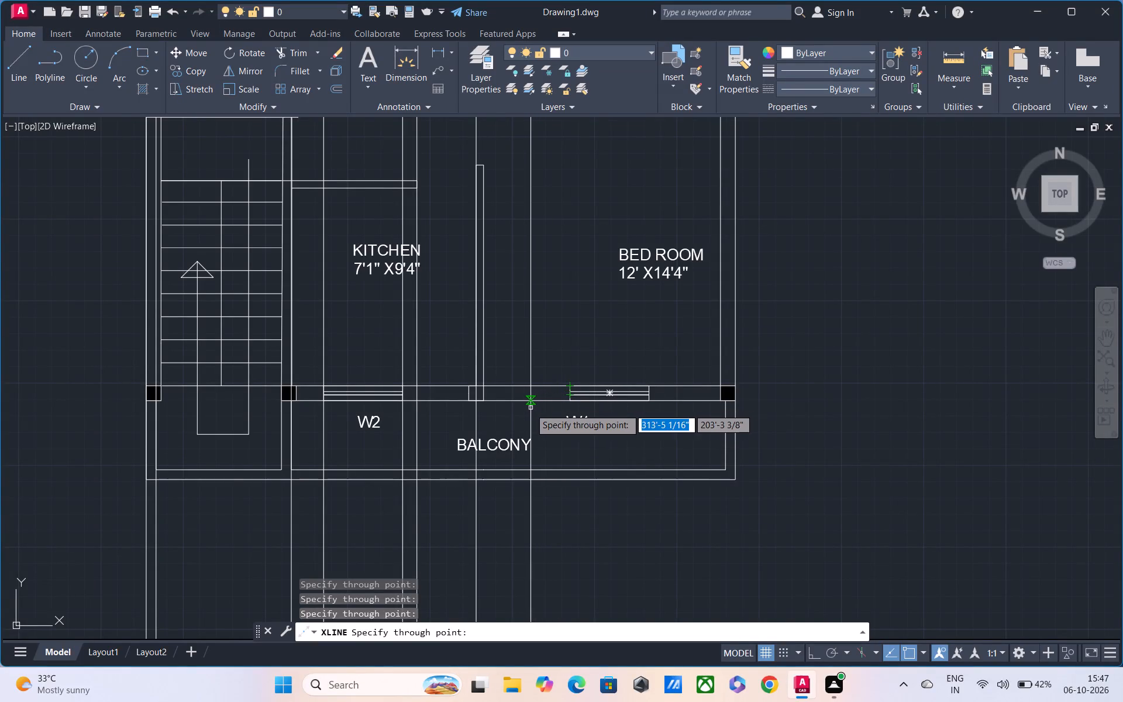
click(530, 408)
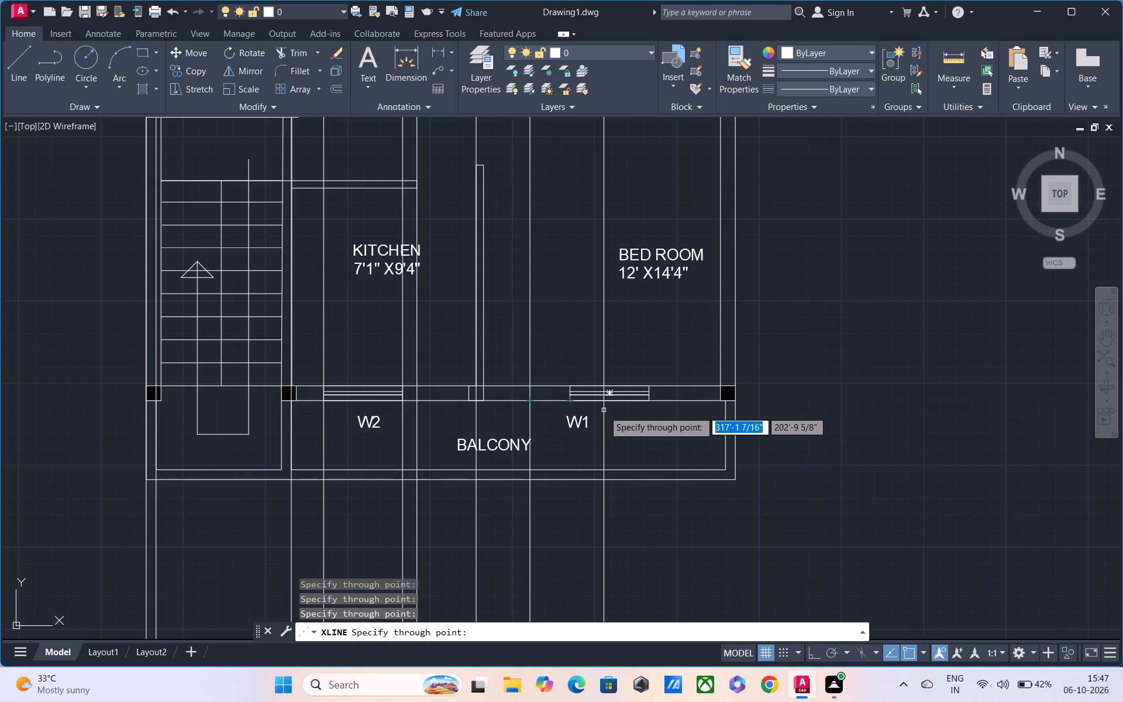
key(Escape)
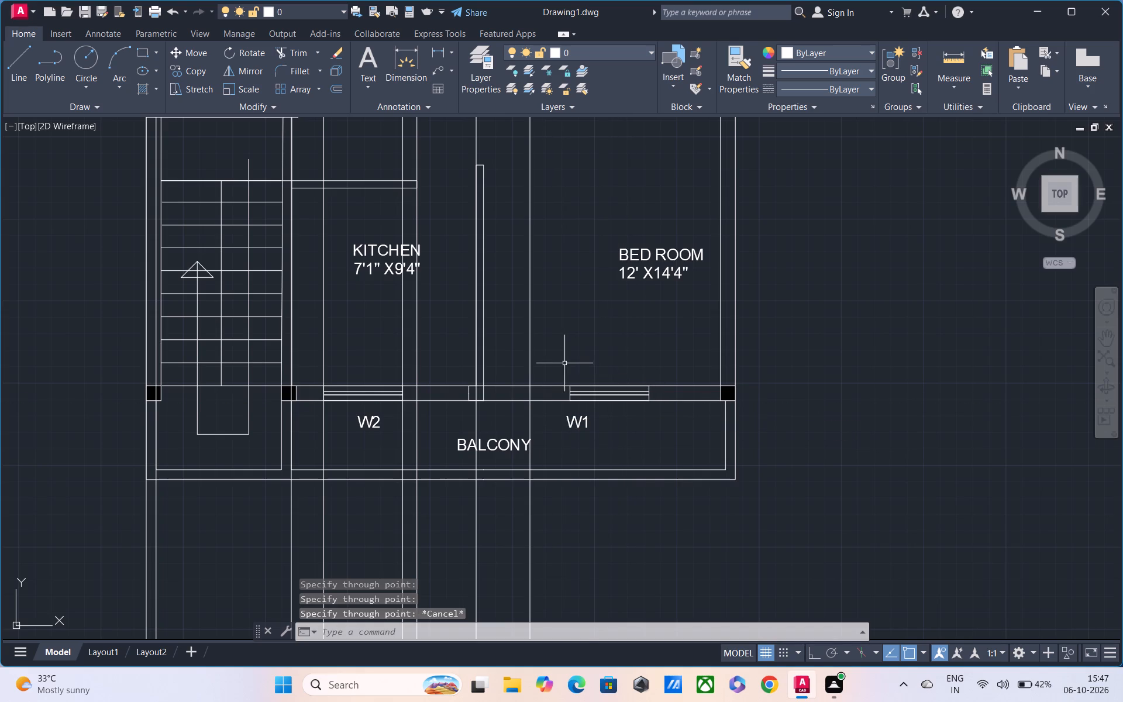
Move the W1 window symbol about 2' along the wall toward the kitchen, aligning its end with the construction line.
click(564, 364)
click(673, 419)
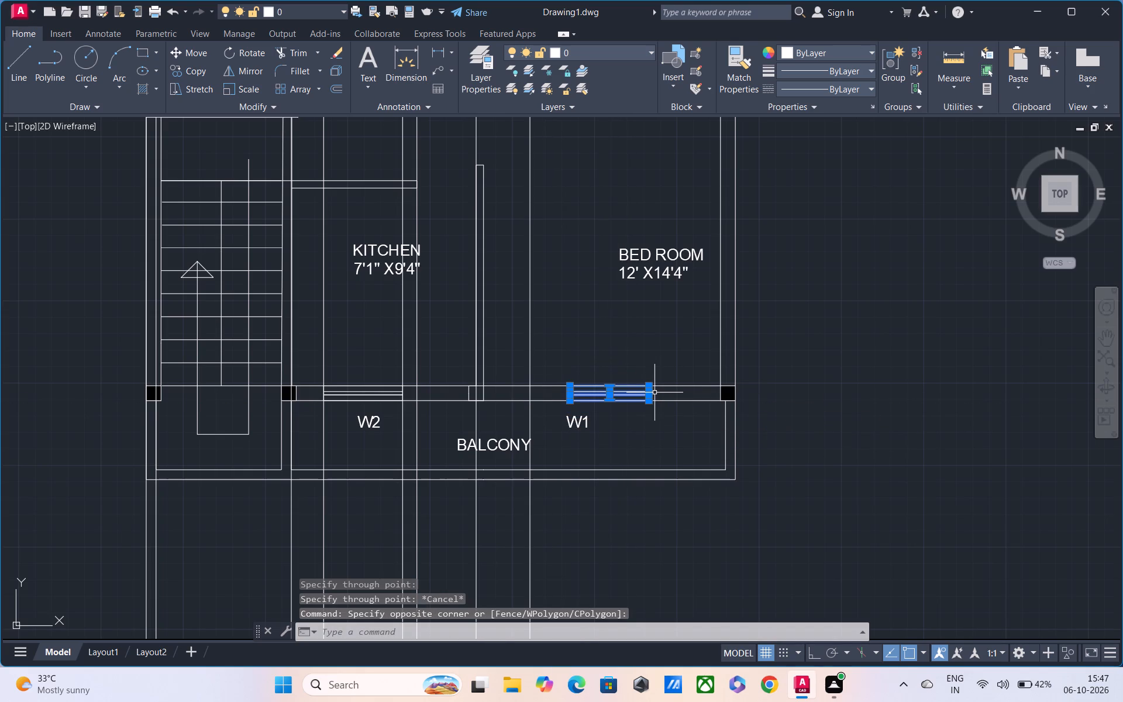
text(M)
key(space)
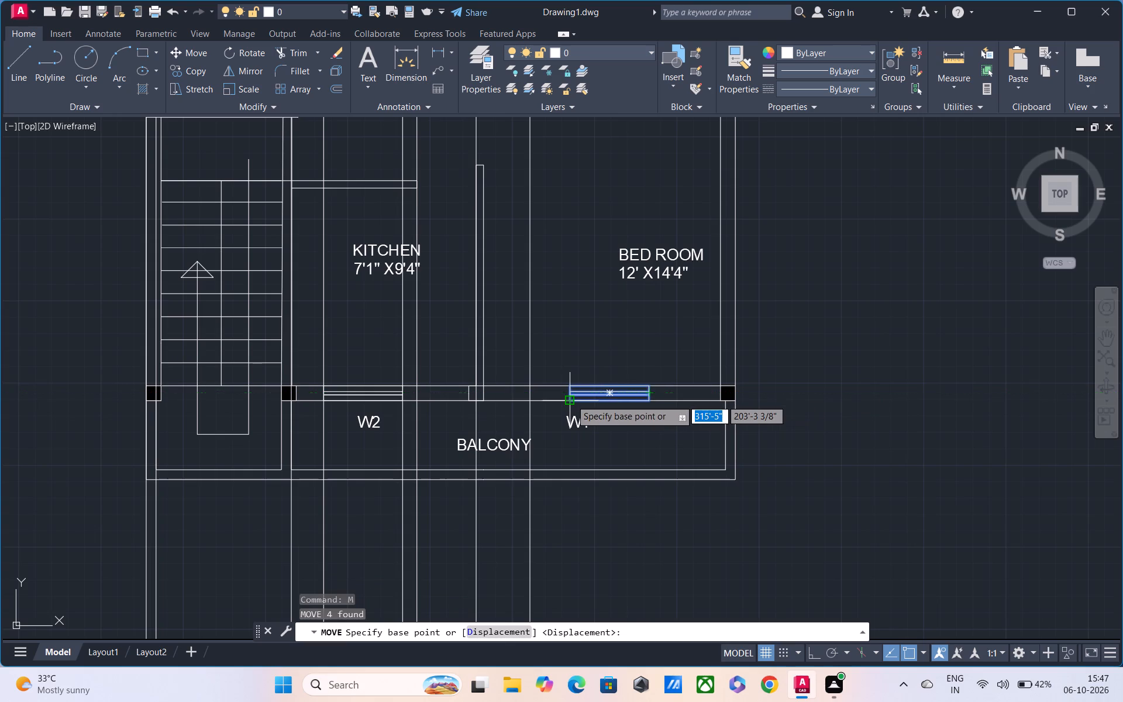
click(570, 400)
click(532, 397)
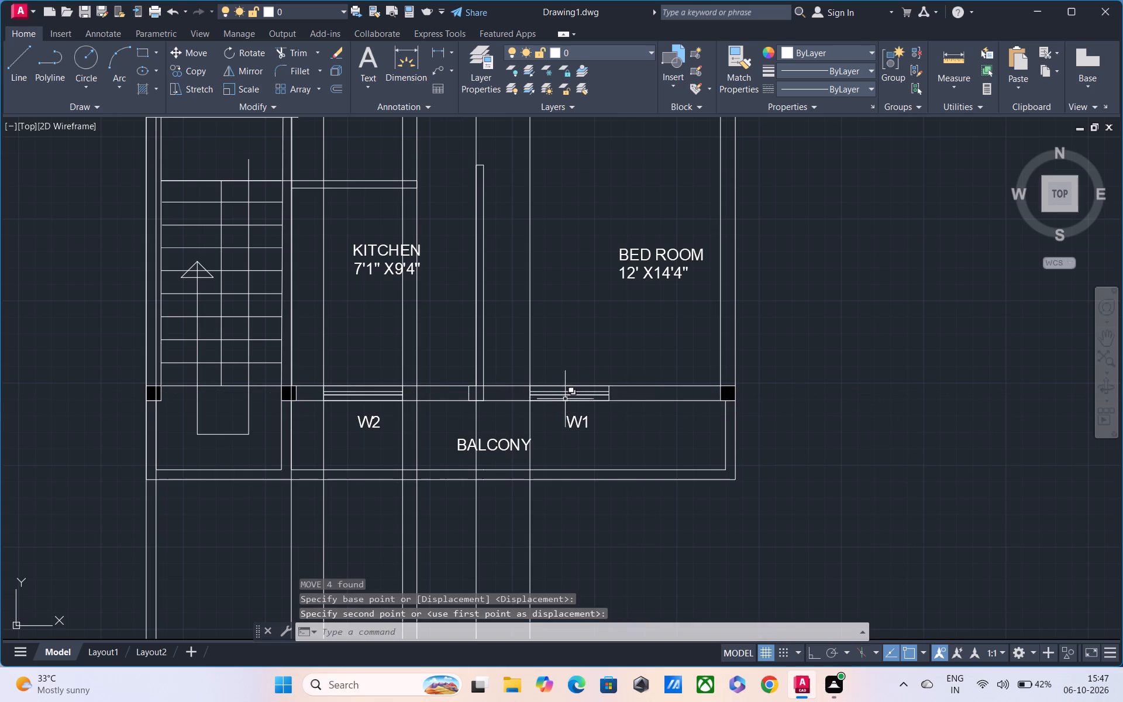
key(Escape)
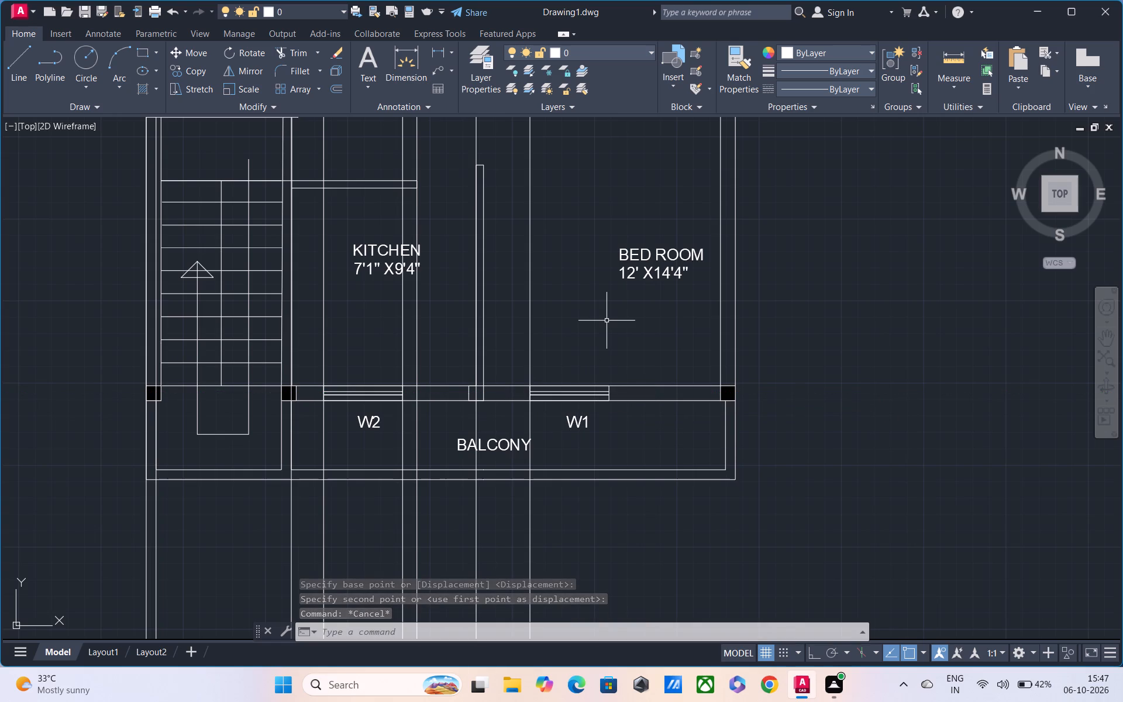
Draw vertical construction lines through window W1's far end and both faces of the bedroom's outer side wall.
text(XL V)
key(space)
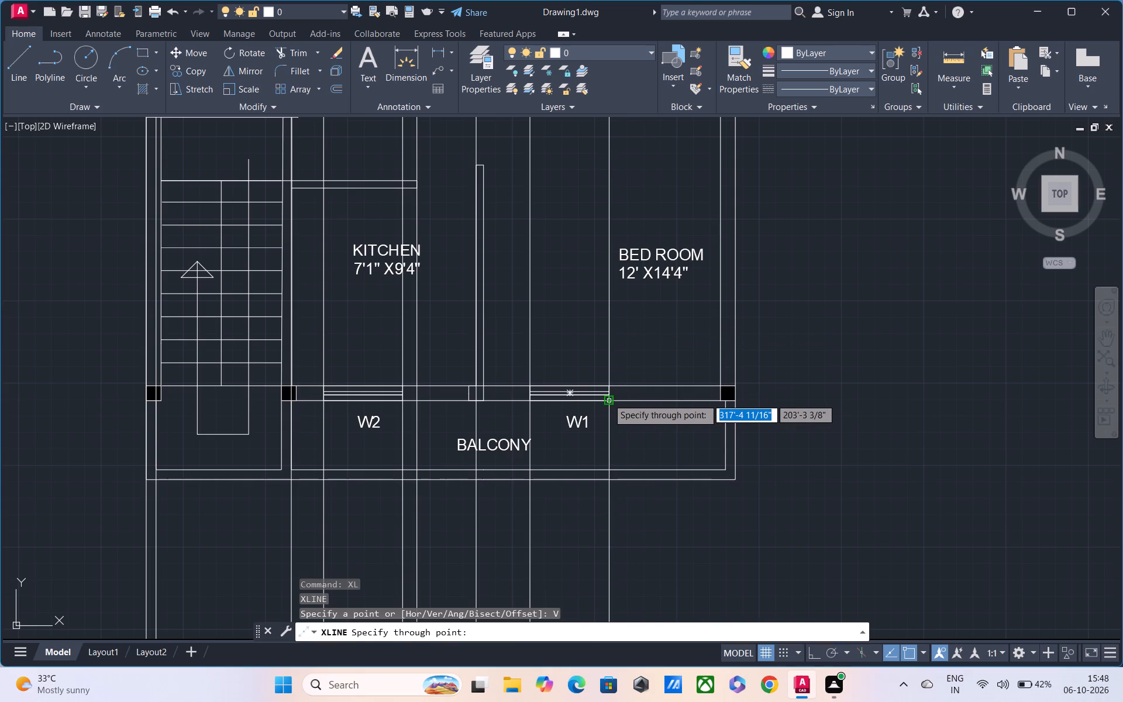
click(608, 398)
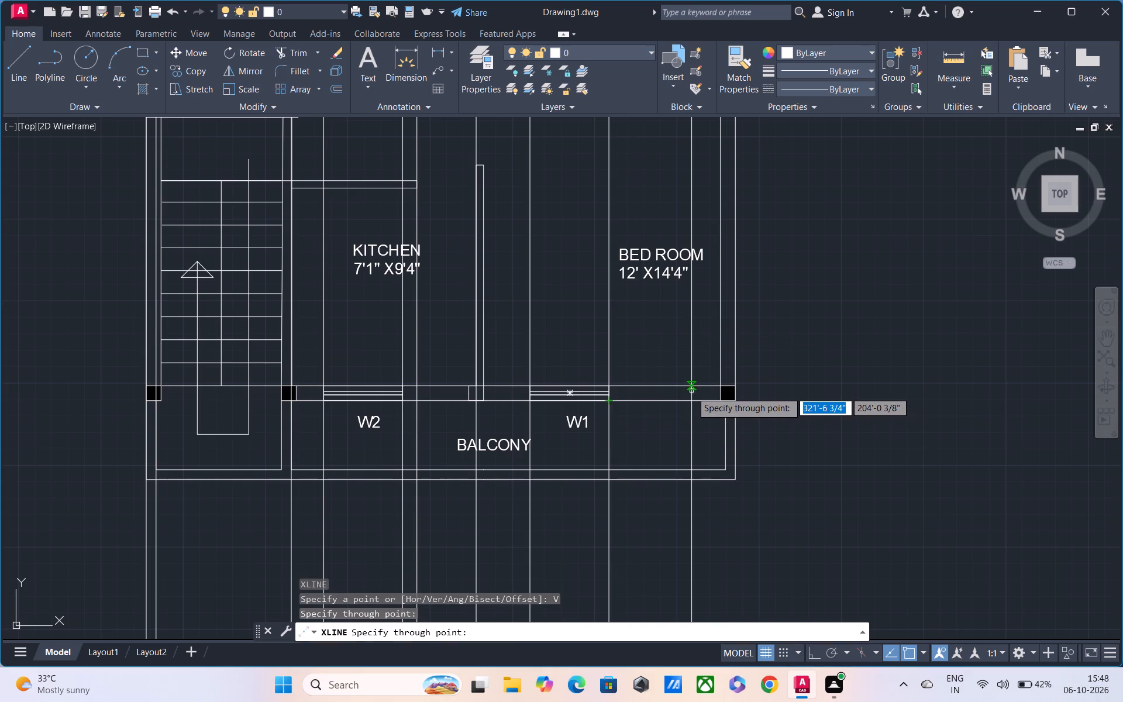
click(719, 404)
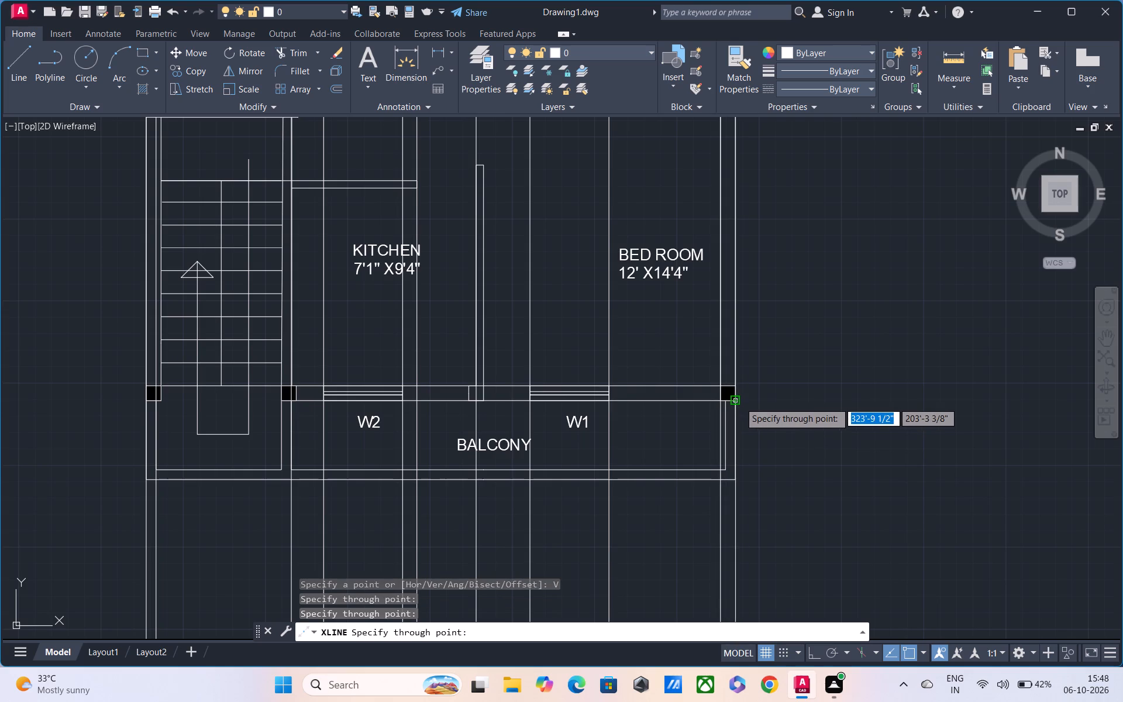
click(738, 401)
scroll(709, 419, down, 2)
middle_drag(708, 457, 707, 573)
scroll(698, 452, down, 1)
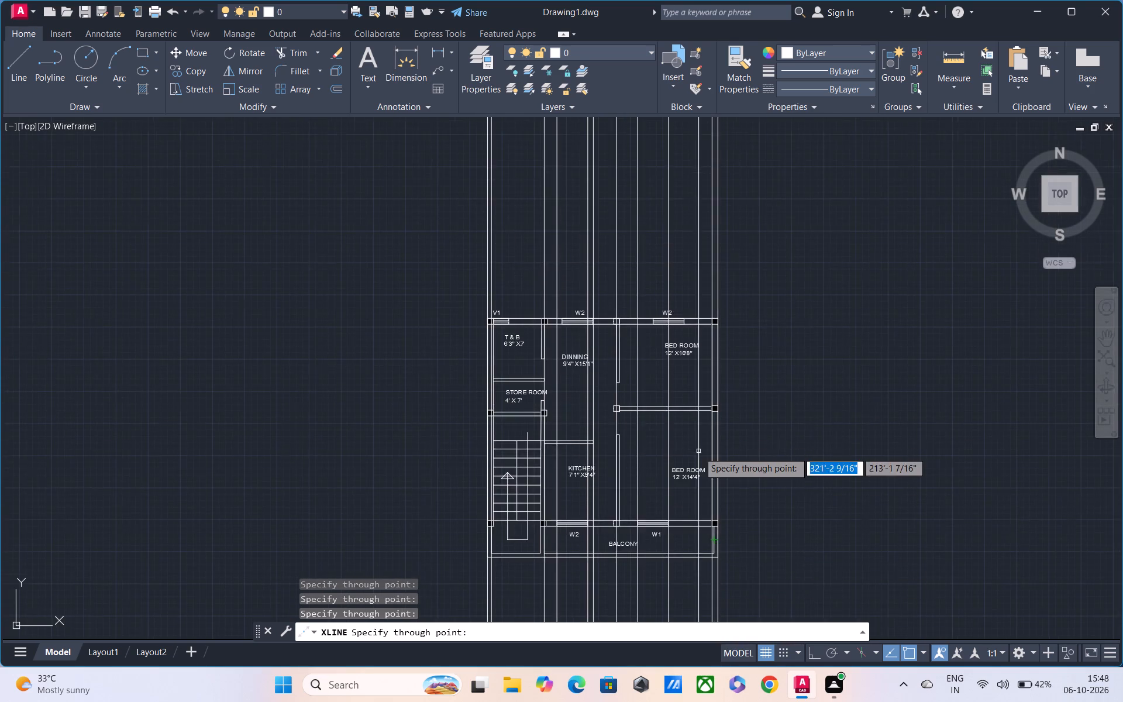
key(Escape)
Draw a horizontal construction line above the floor plan and a second one above it, using a through-point distance of 2'.
middle_drag(685, 408, 642, 541)
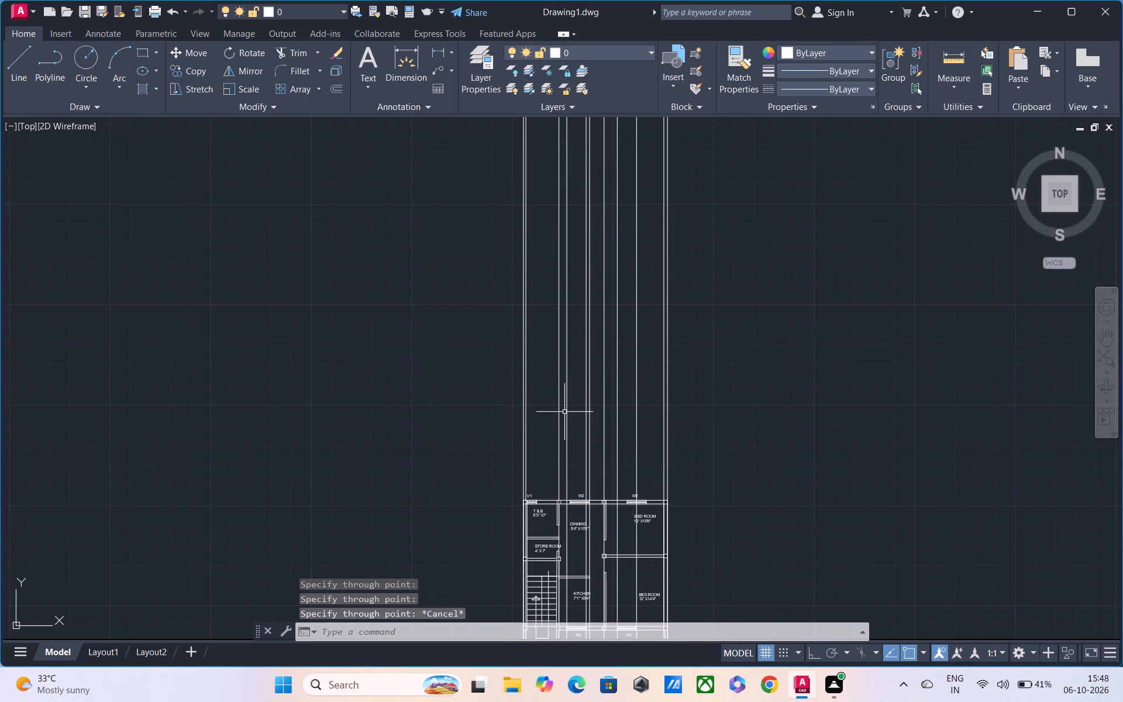
text(XL)
key(space)
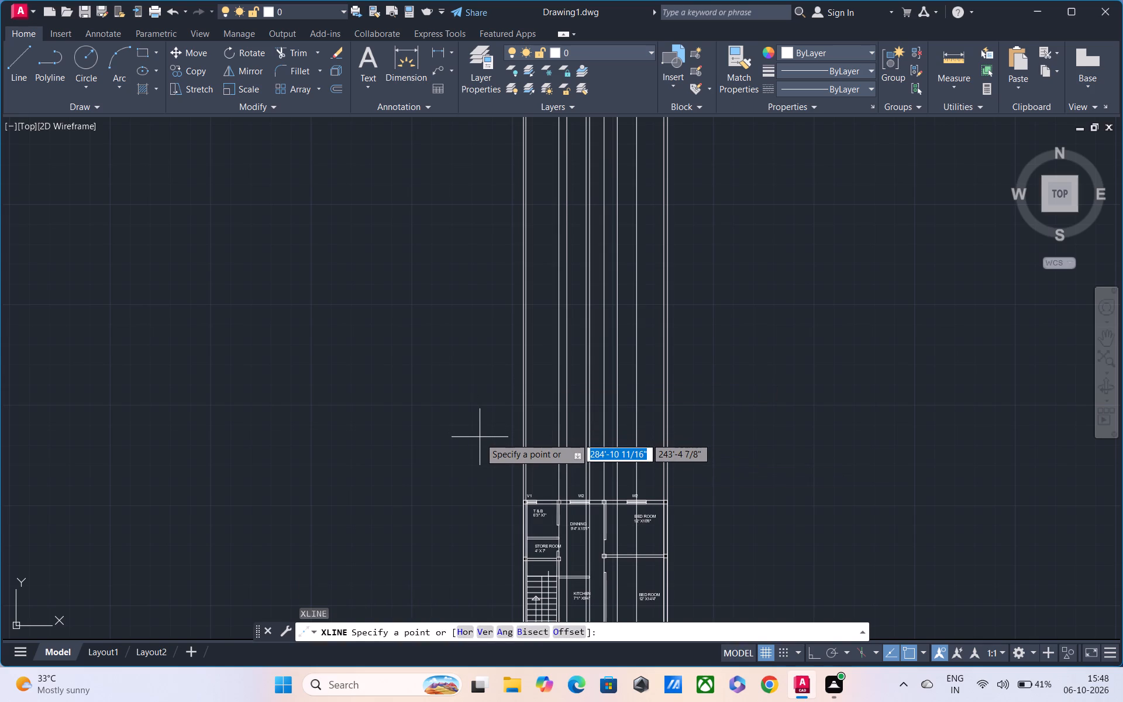
text(H)
key(space)
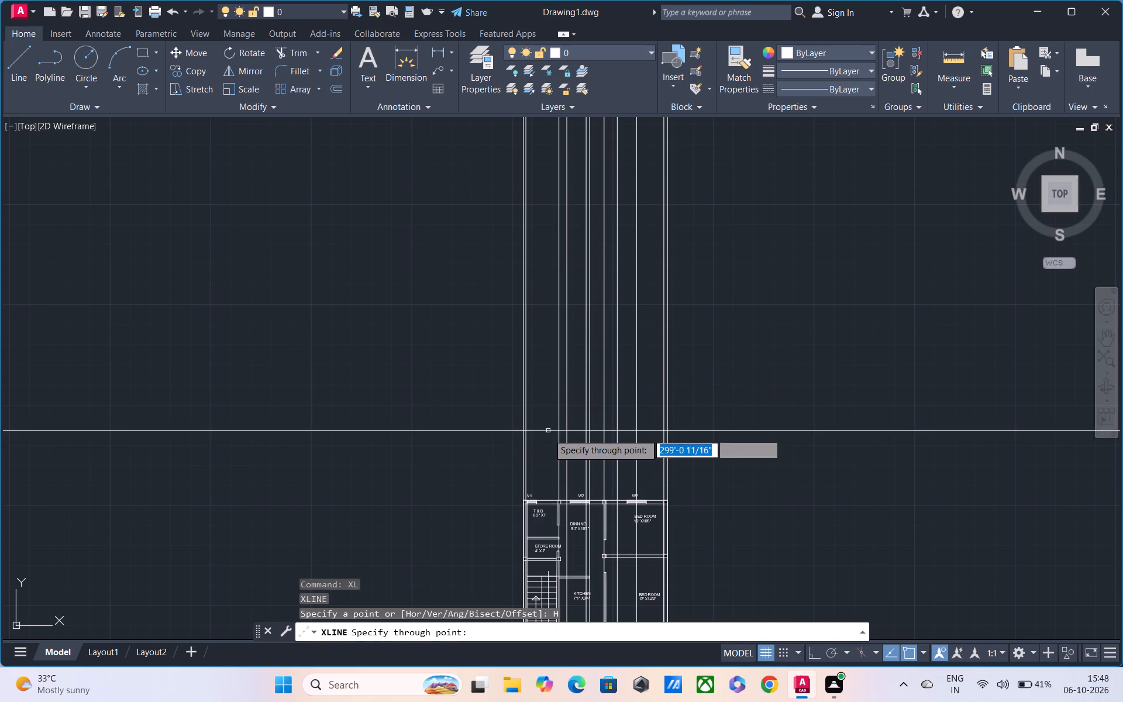
click(545, 444)
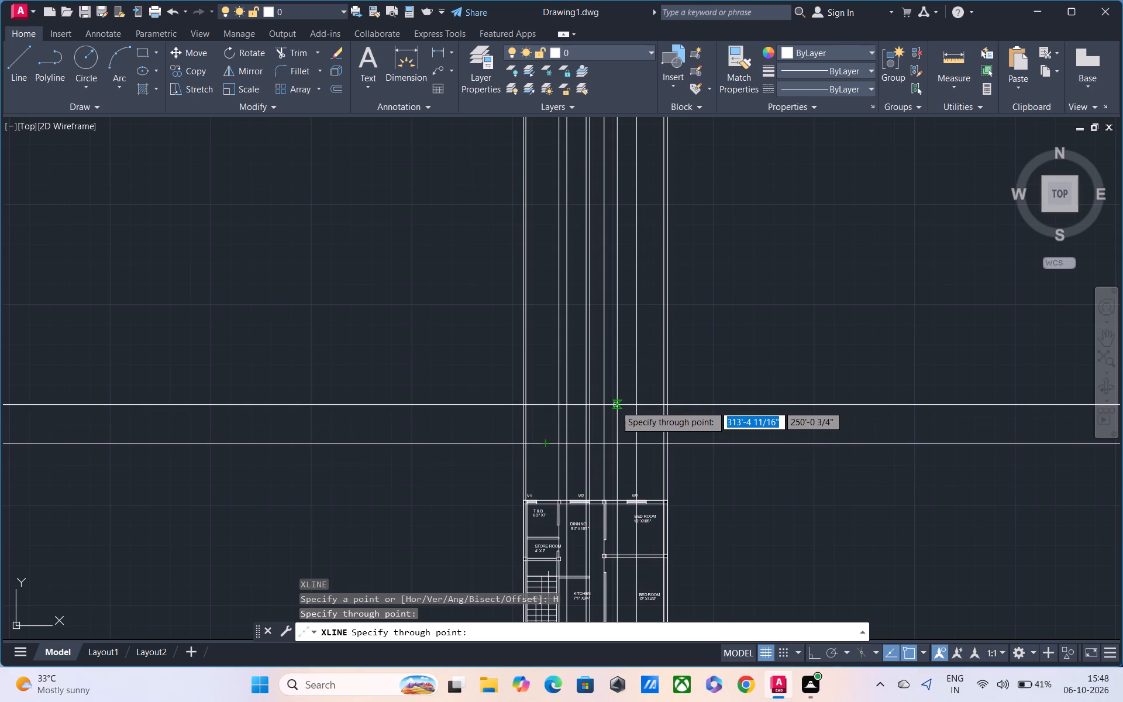
key(2)
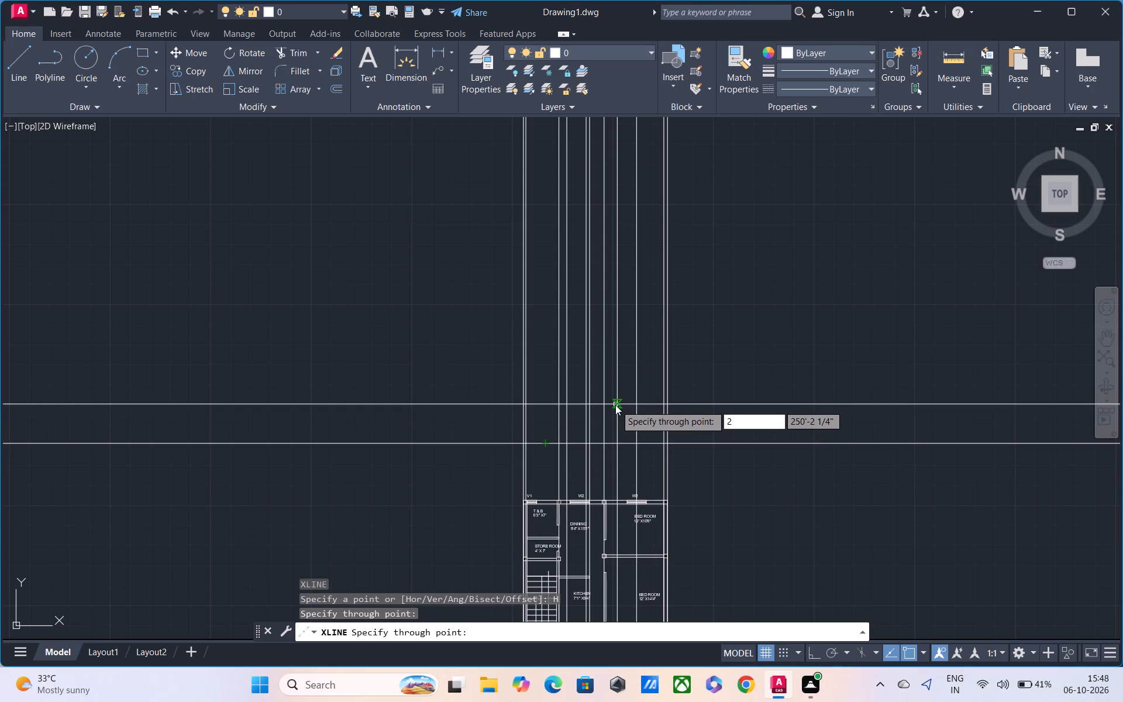
key(apostrophe)
key(Return)
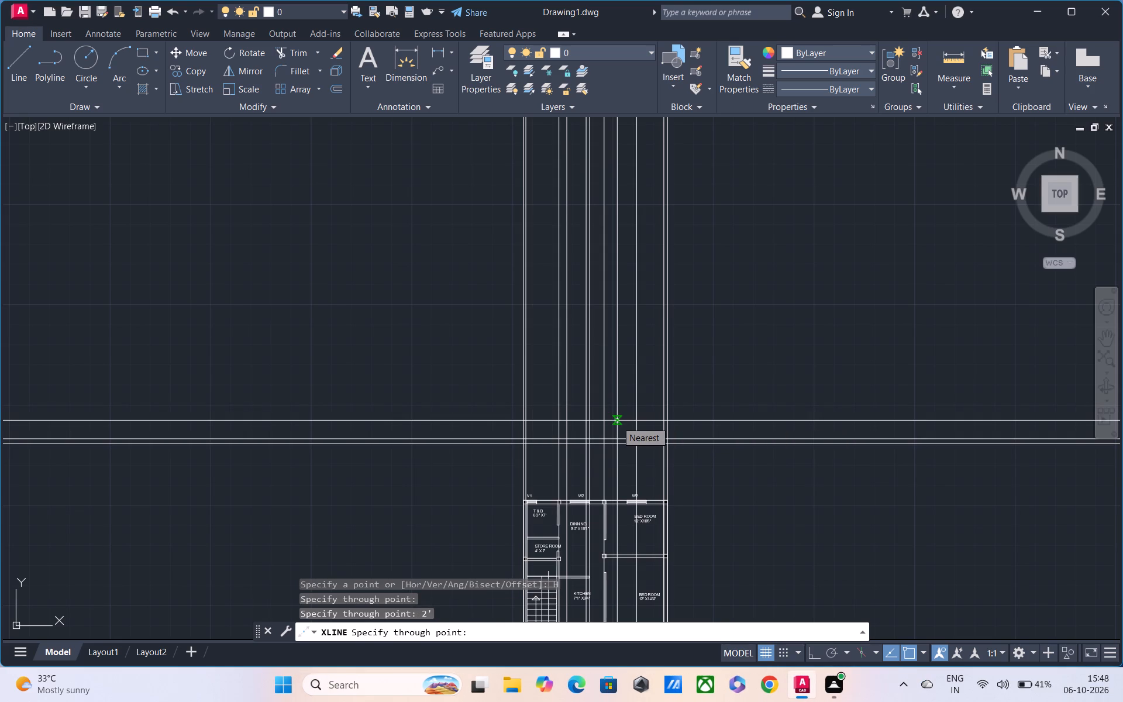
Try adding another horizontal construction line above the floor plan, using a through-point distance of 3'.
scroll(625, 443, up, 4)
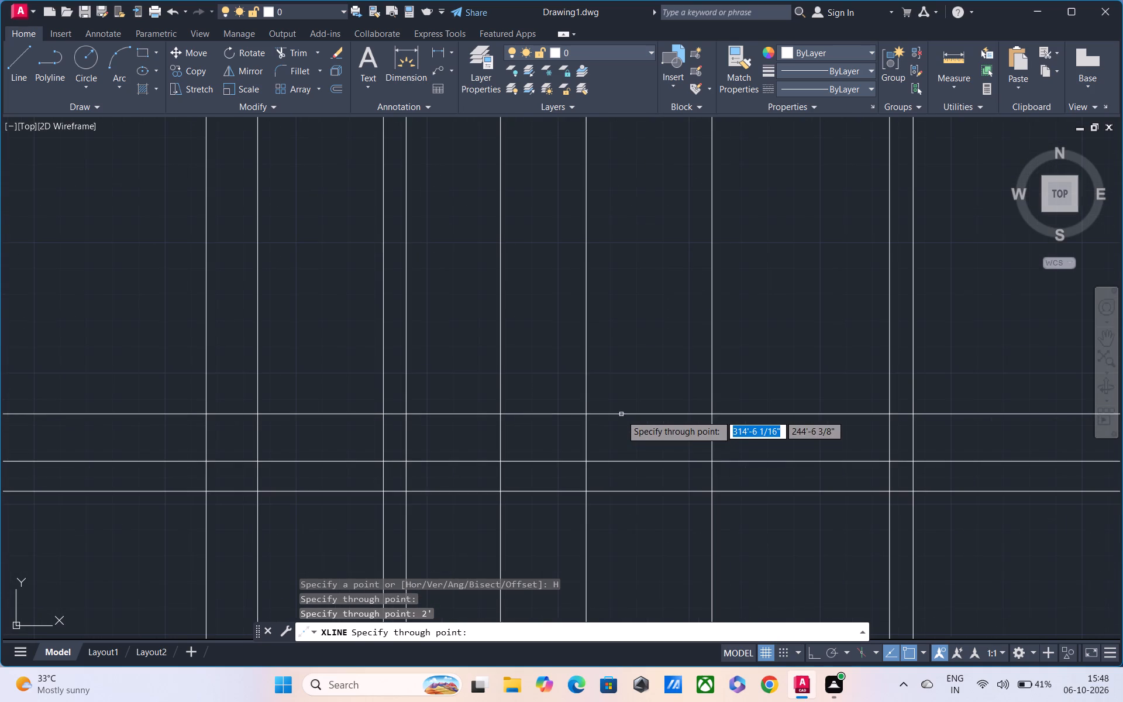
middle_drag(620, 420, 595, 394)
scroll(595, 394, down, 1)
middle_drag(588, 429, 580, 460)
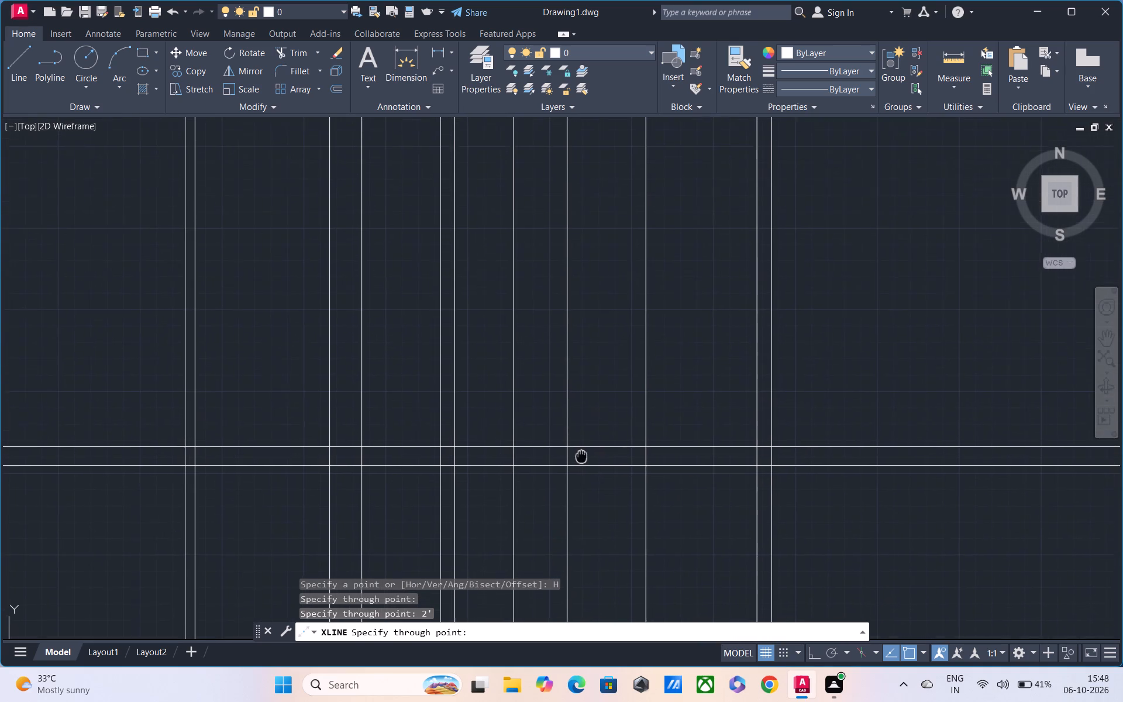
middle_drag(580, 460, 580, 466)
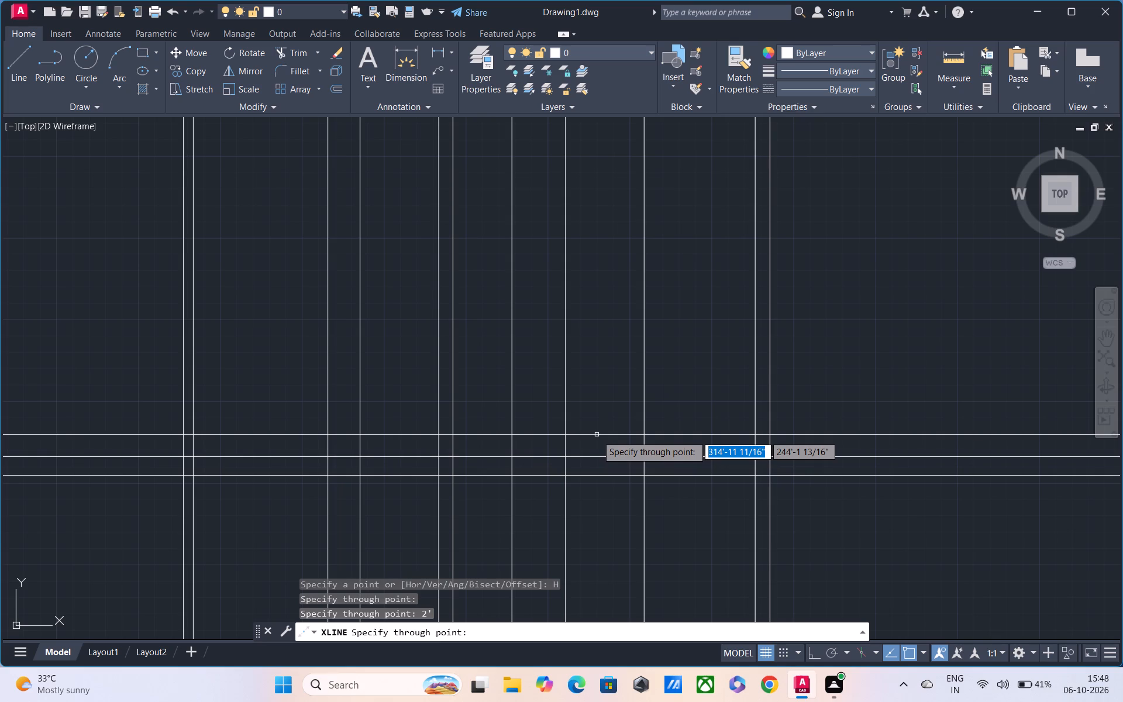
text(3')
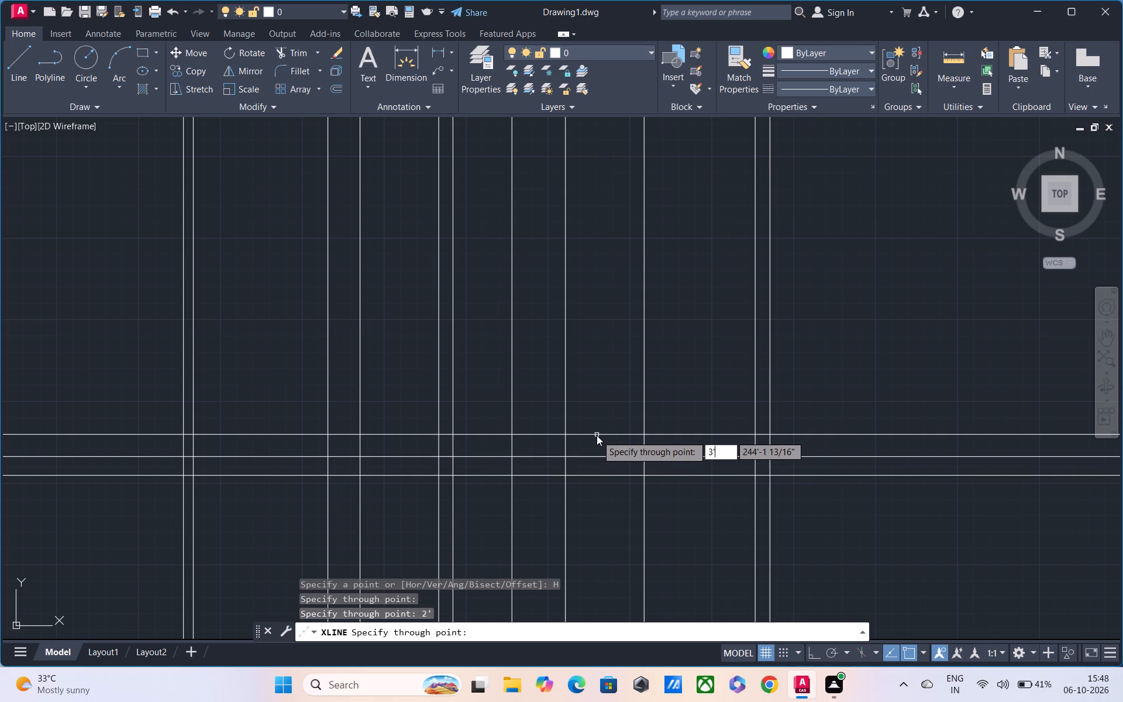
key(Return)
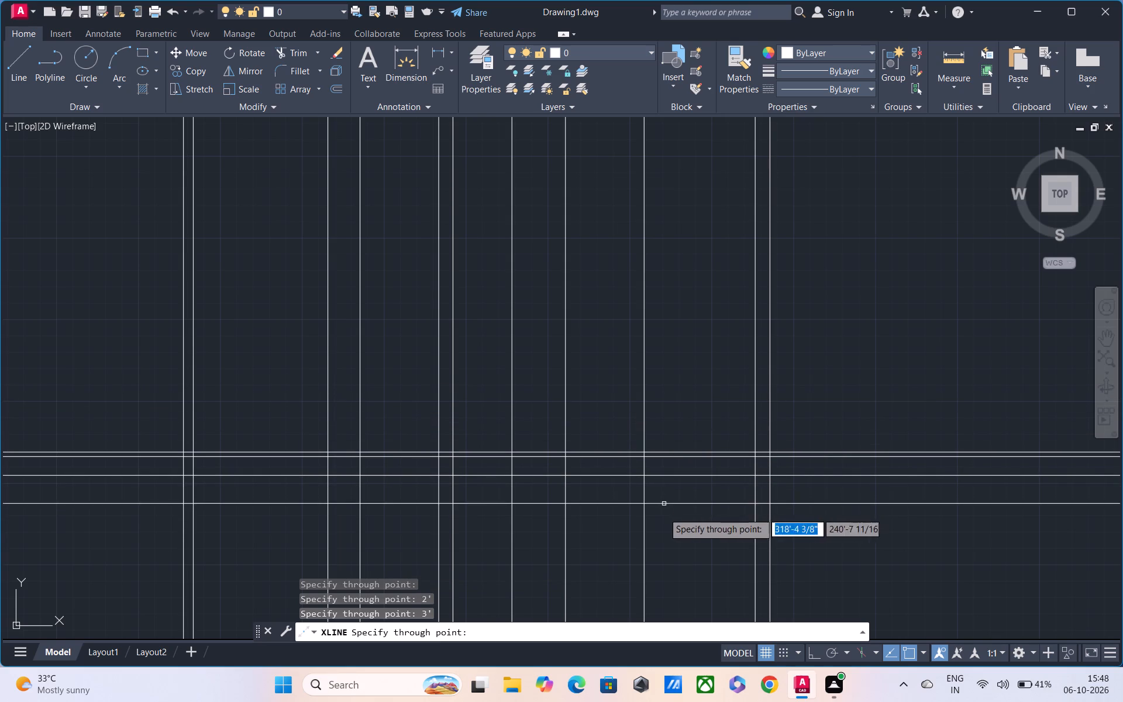
End the construction line command and undo all the horizontal construction lines it drew above the floor plan.
key(ctrl+z)
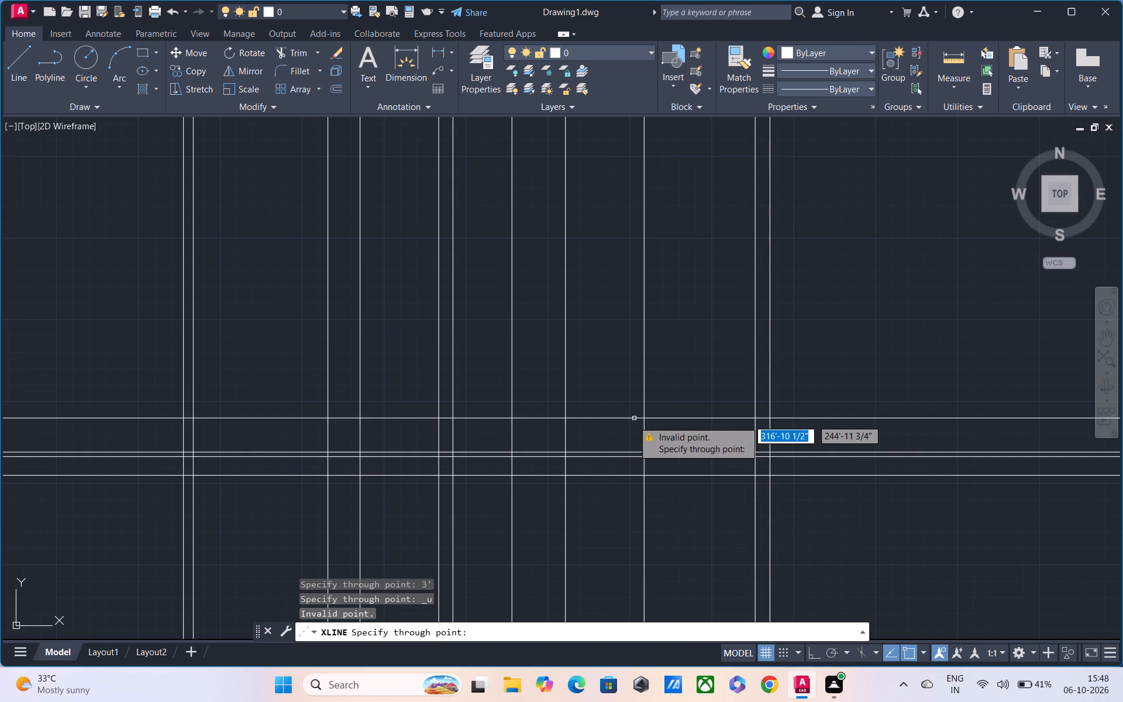
key(Escape)
key(ctrl+z)
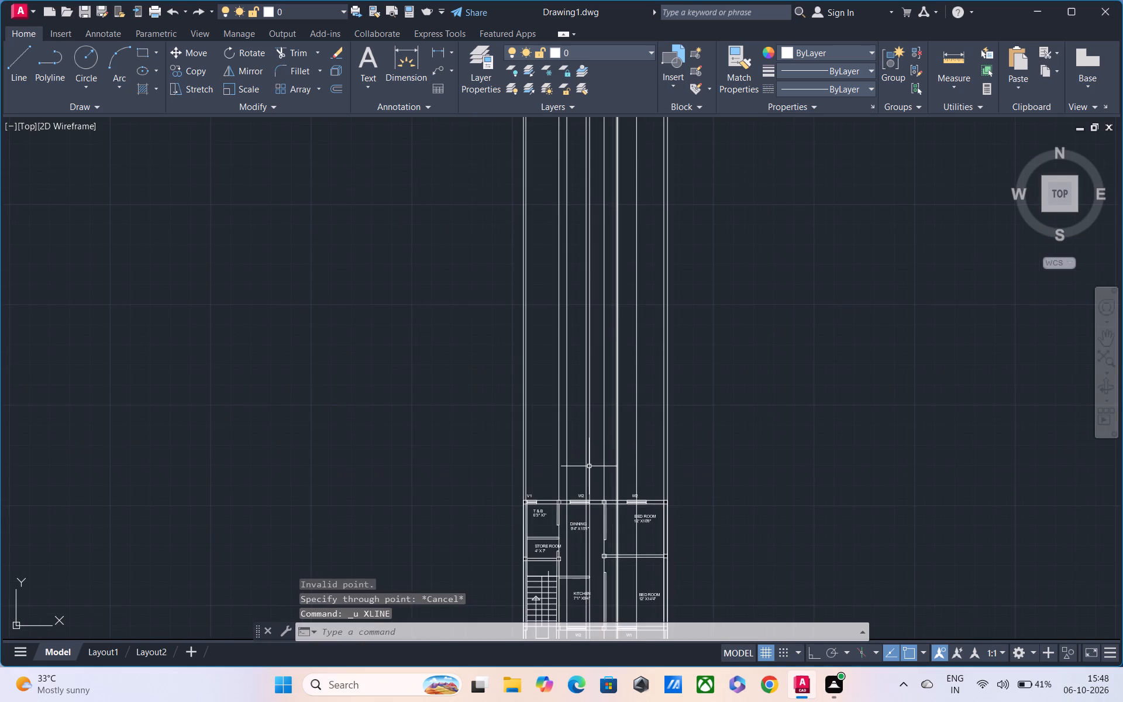
Draw a single horizontal construction line across the projected vertical lines, a short distance above the floor plan.
scroll(589, 467, up, 1)
text(XL)
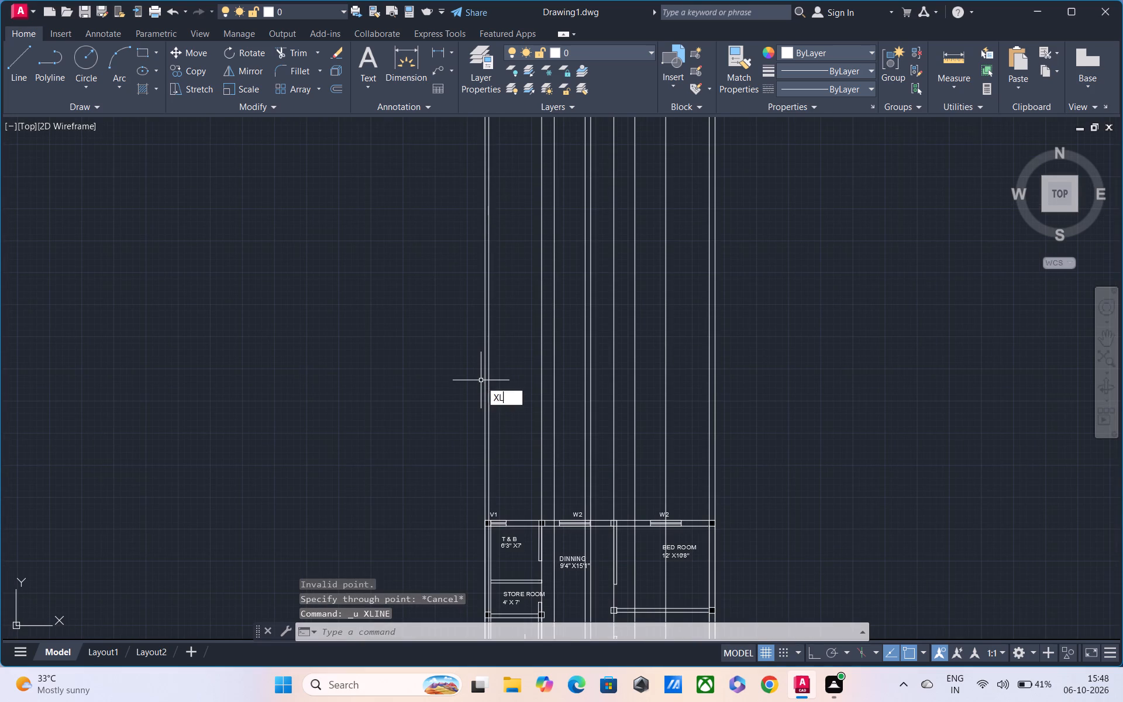
key(space)
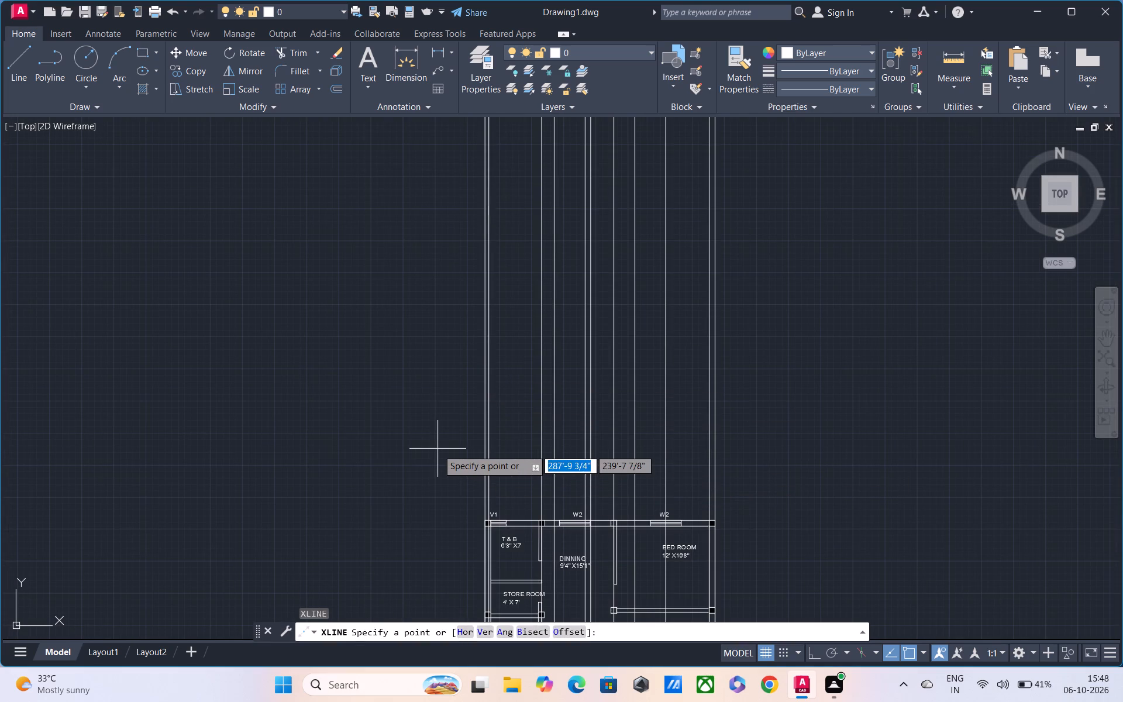
text(H)
key(space)
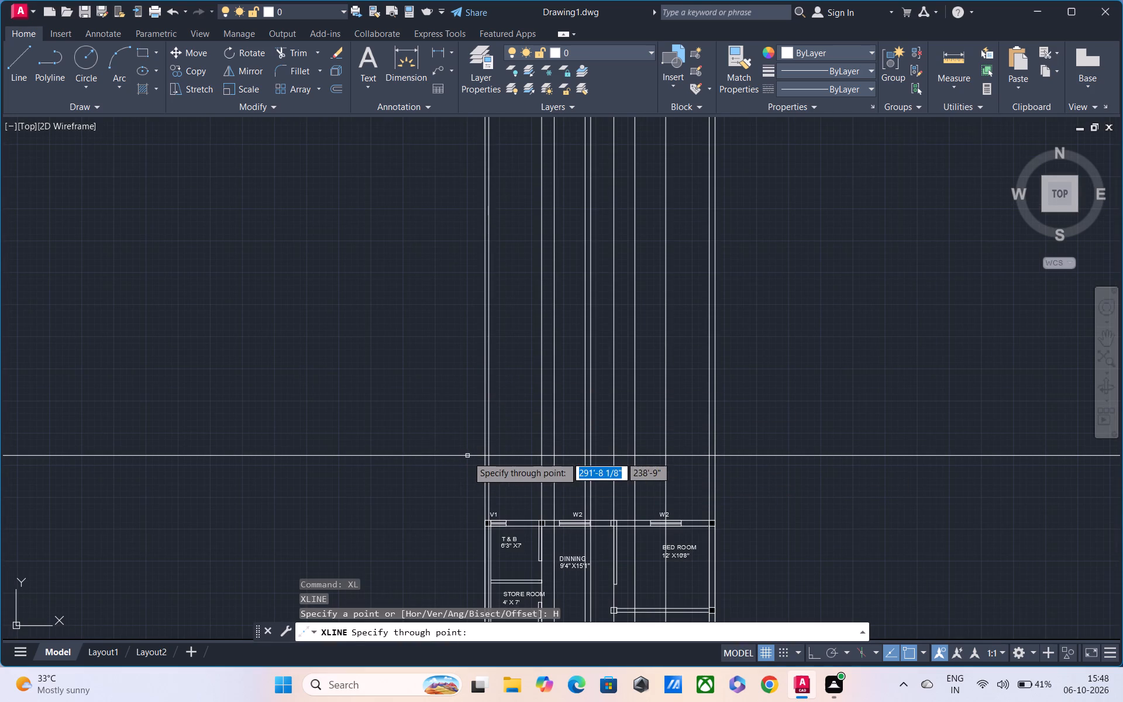
click(467, 456)
key(Escape)
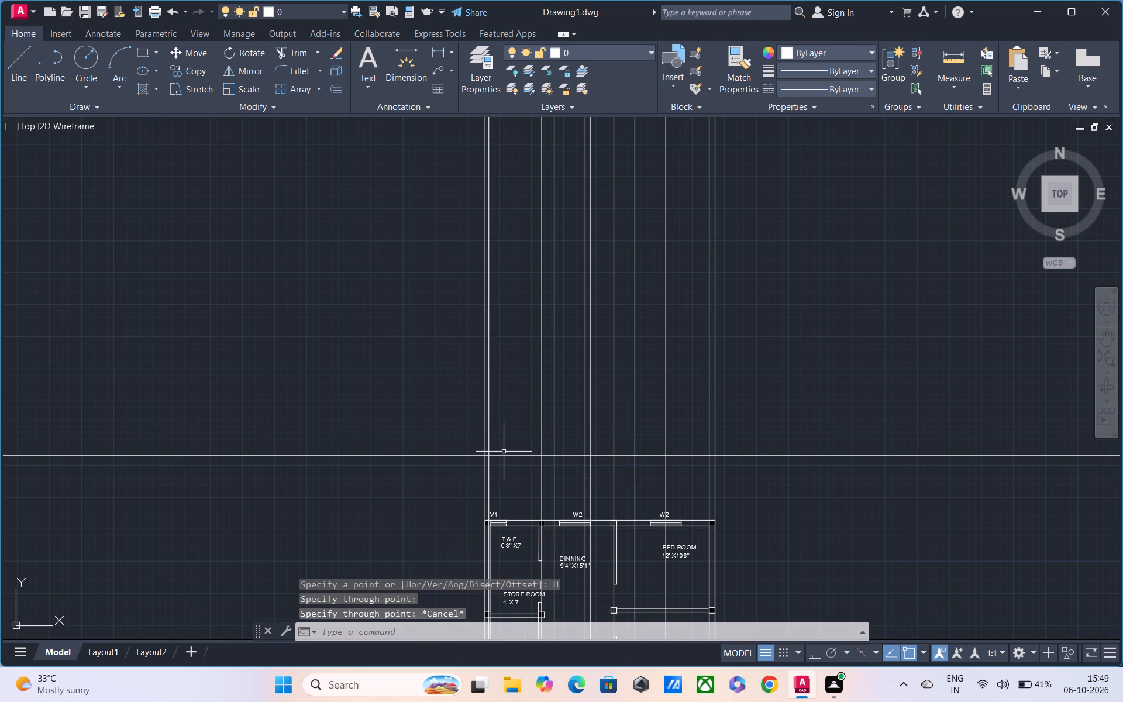
Offset the horizontal construction line 2' upward.
text(O)
key(space)
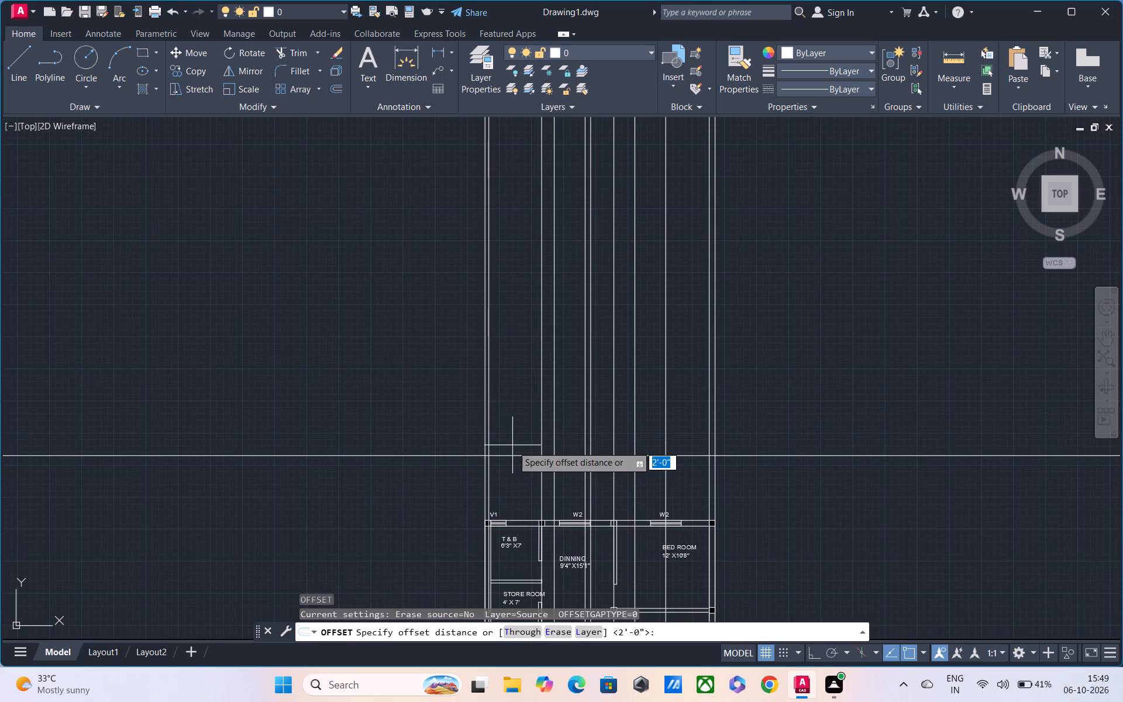
key(Return)
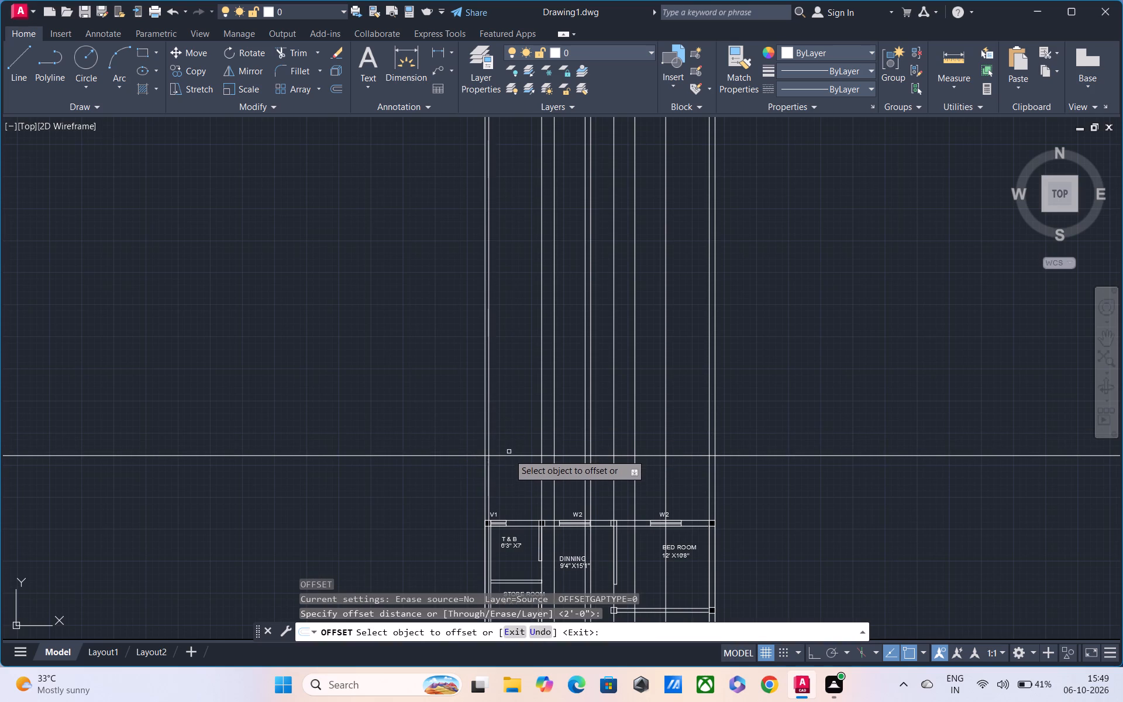
click(509, 456)
click(508, 415)
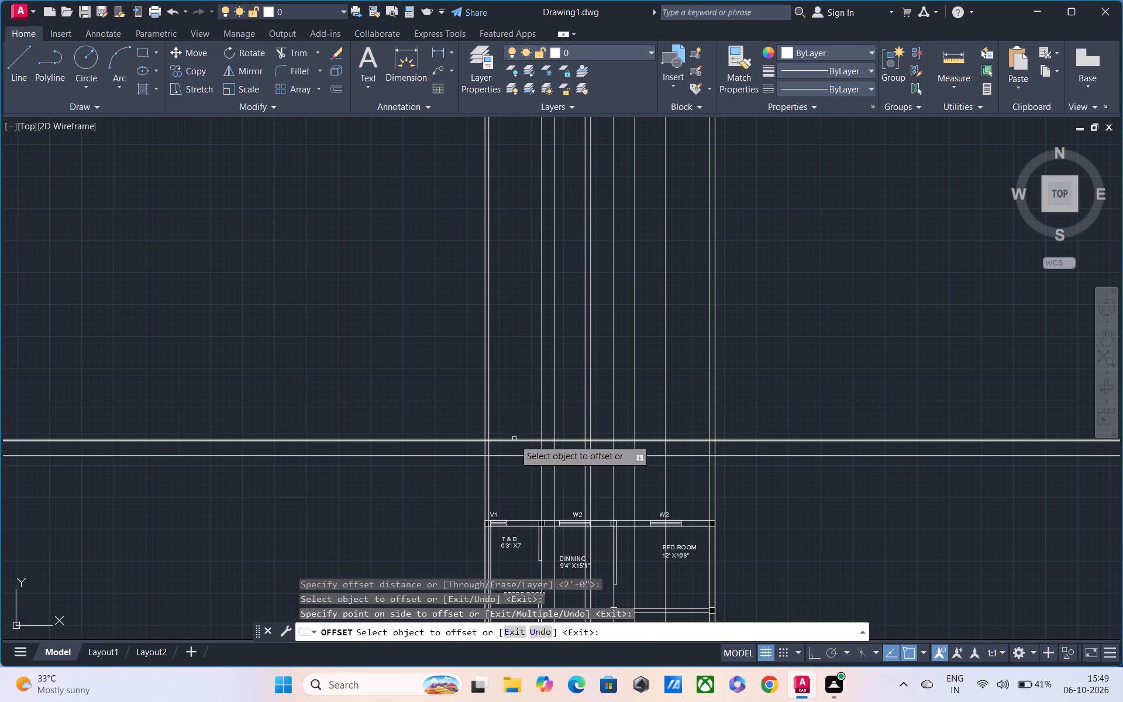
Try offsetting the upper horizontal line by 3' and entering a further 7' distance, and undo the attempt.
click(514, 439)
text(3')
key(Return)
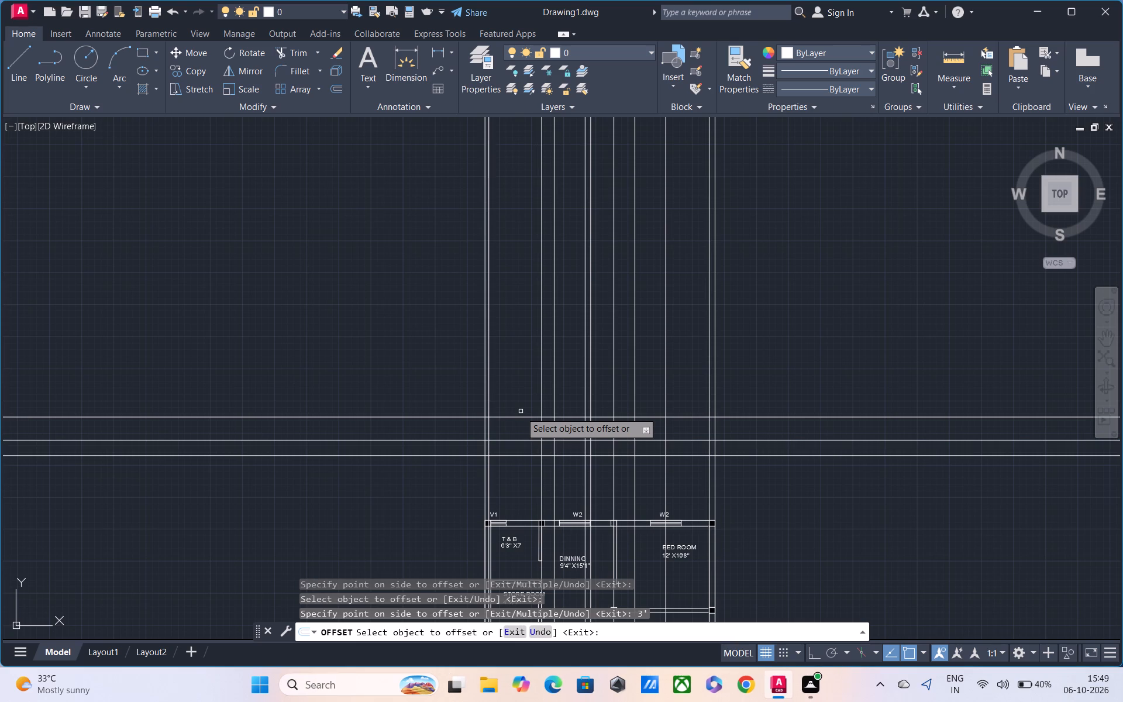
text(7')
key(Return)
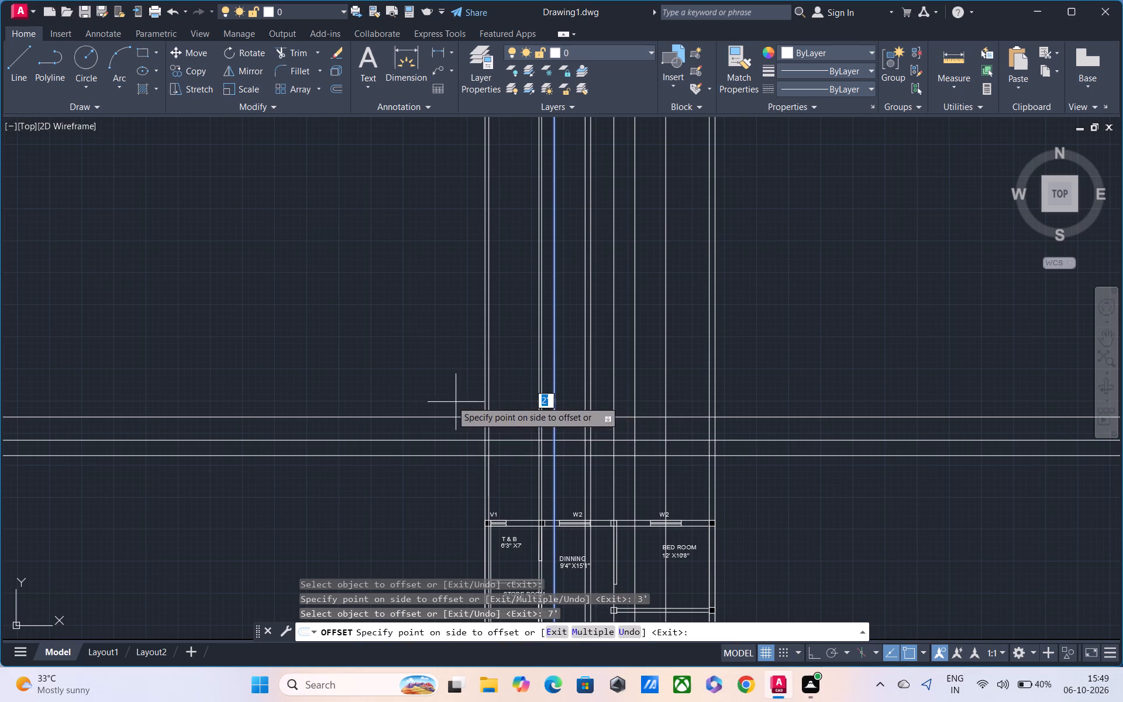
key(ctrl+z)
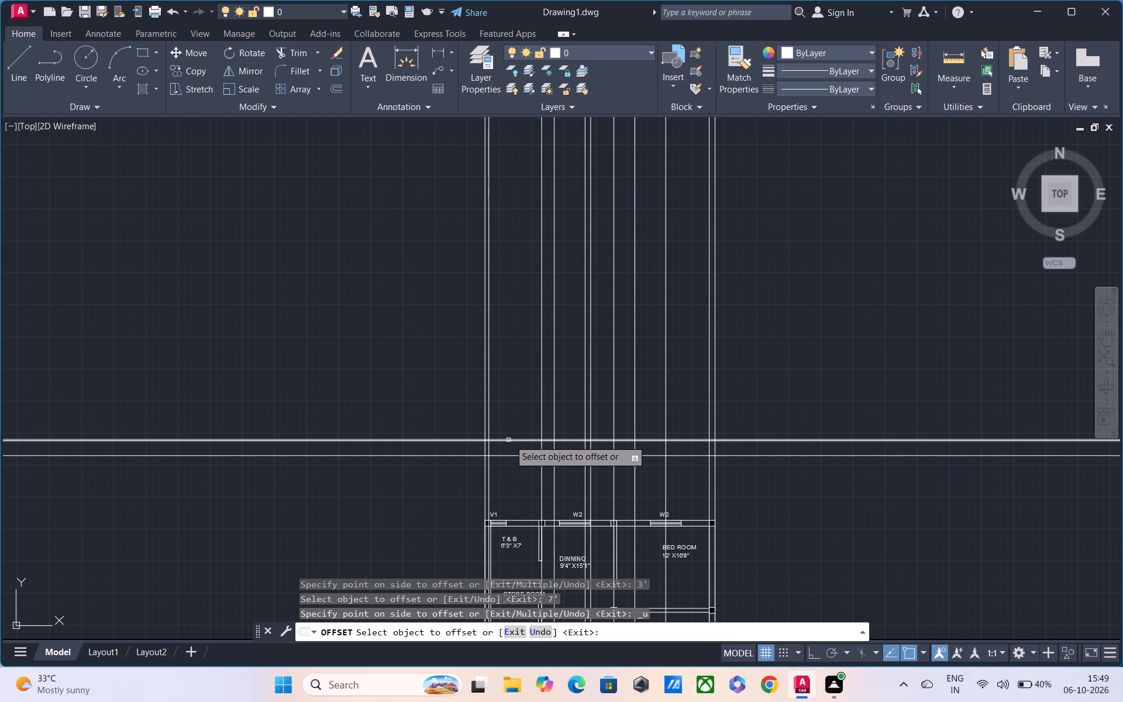
Offset the upper horizontal line 3' upward, and offset the resulting line another 10' upward.
click(509, 440)
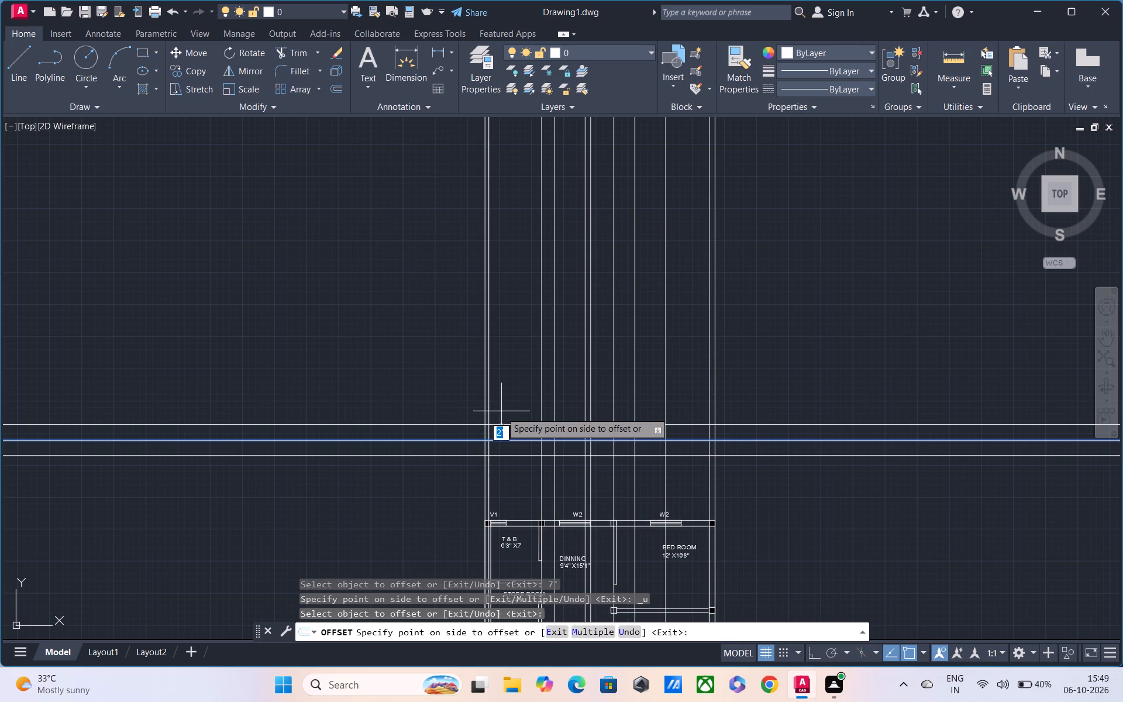
text(3')
key(Return)
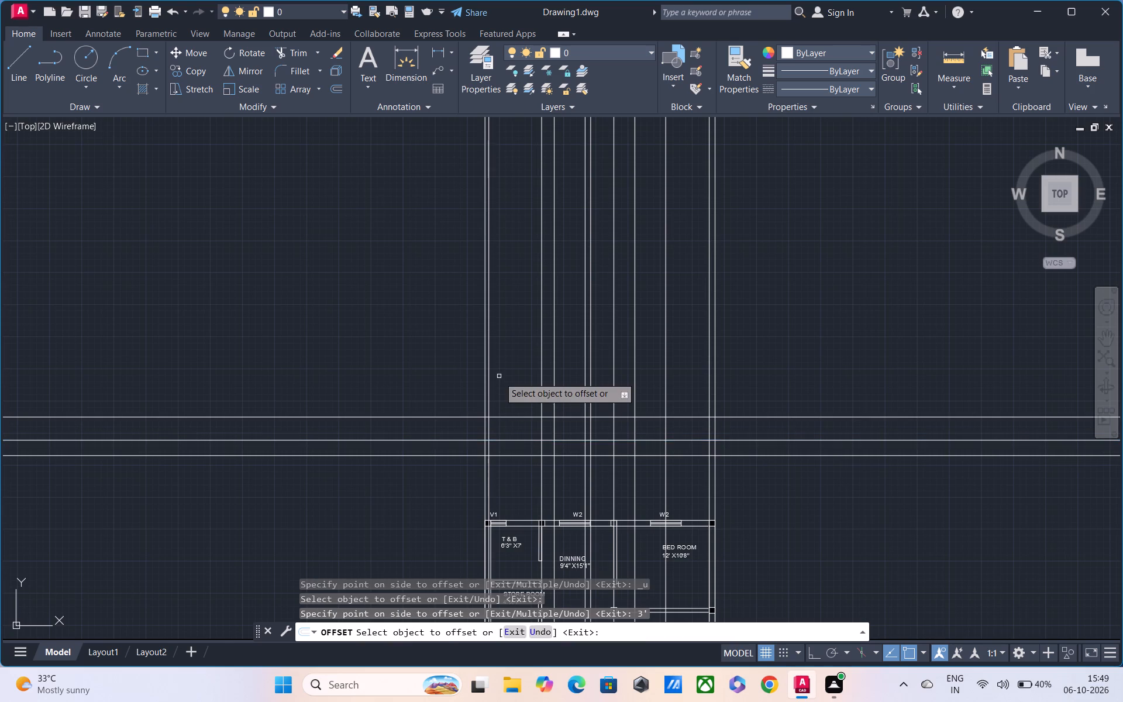
click(518, 417)
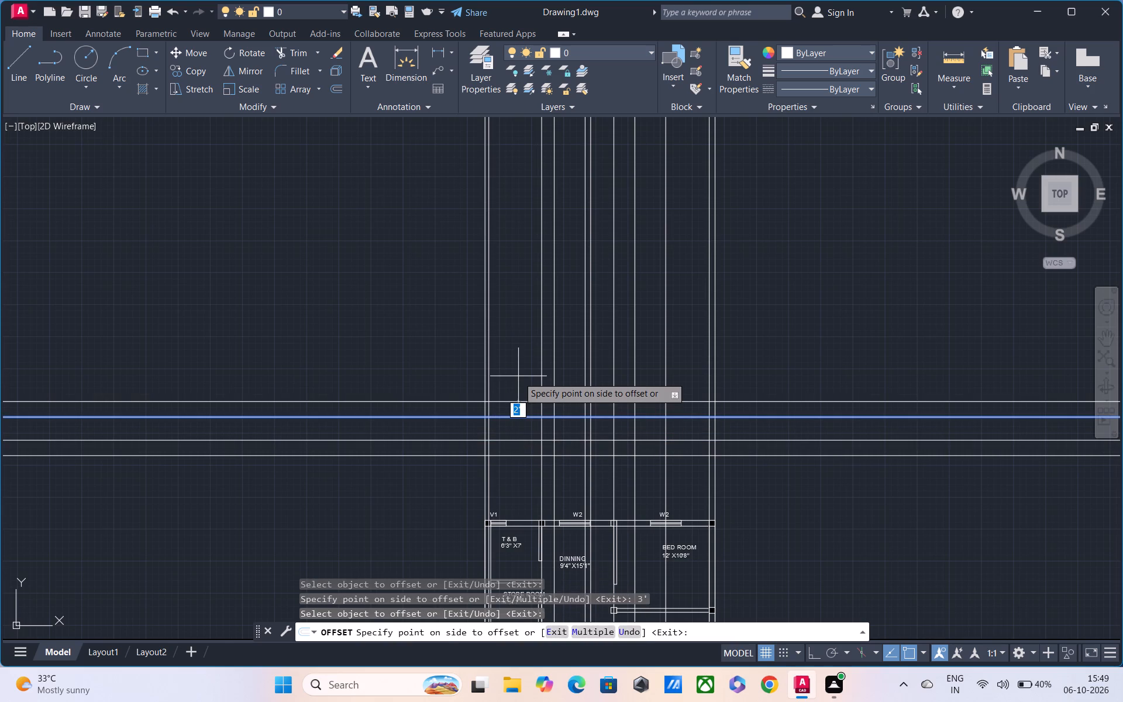
text(10')
key(Return)
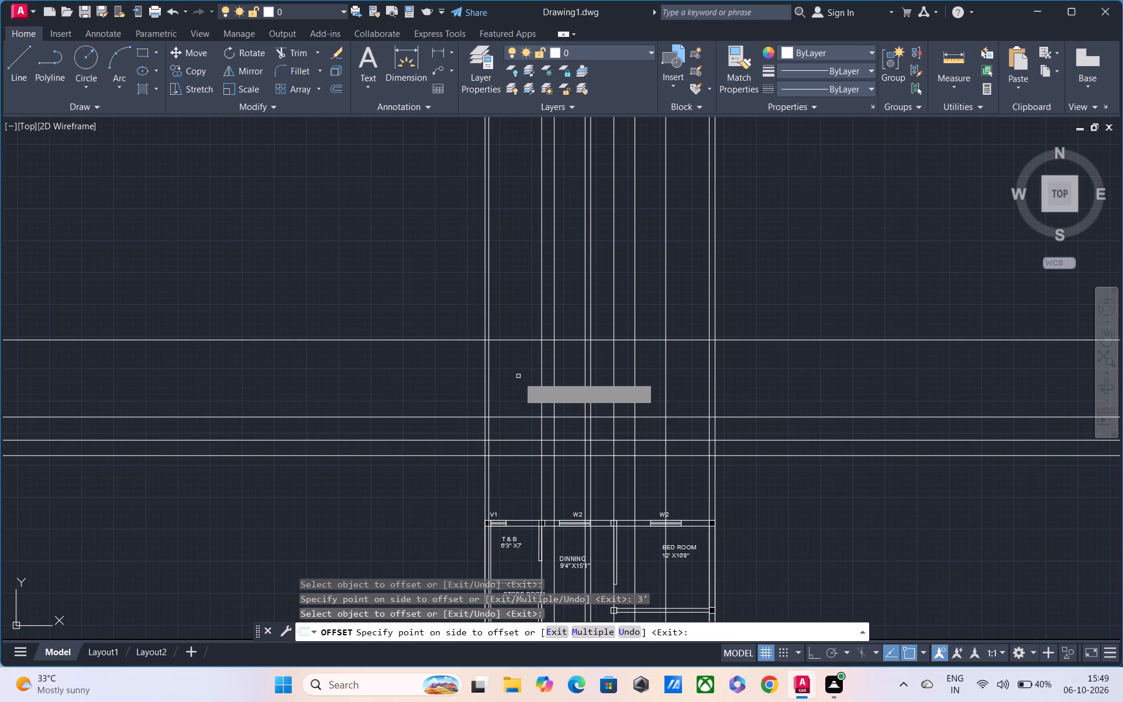
Offset the topmost horizontal line 6" upward.
middle_drag(518, 380, 518, 394)
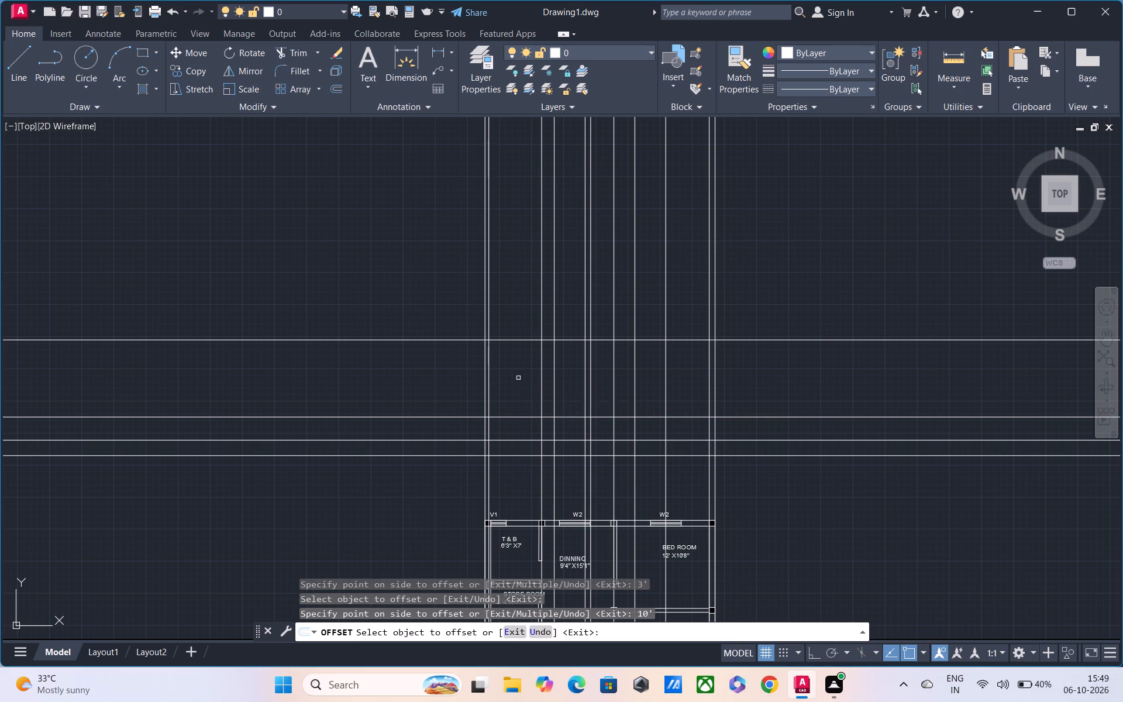
middle_drag(518, 394, 511, 456)
click(515, 417)
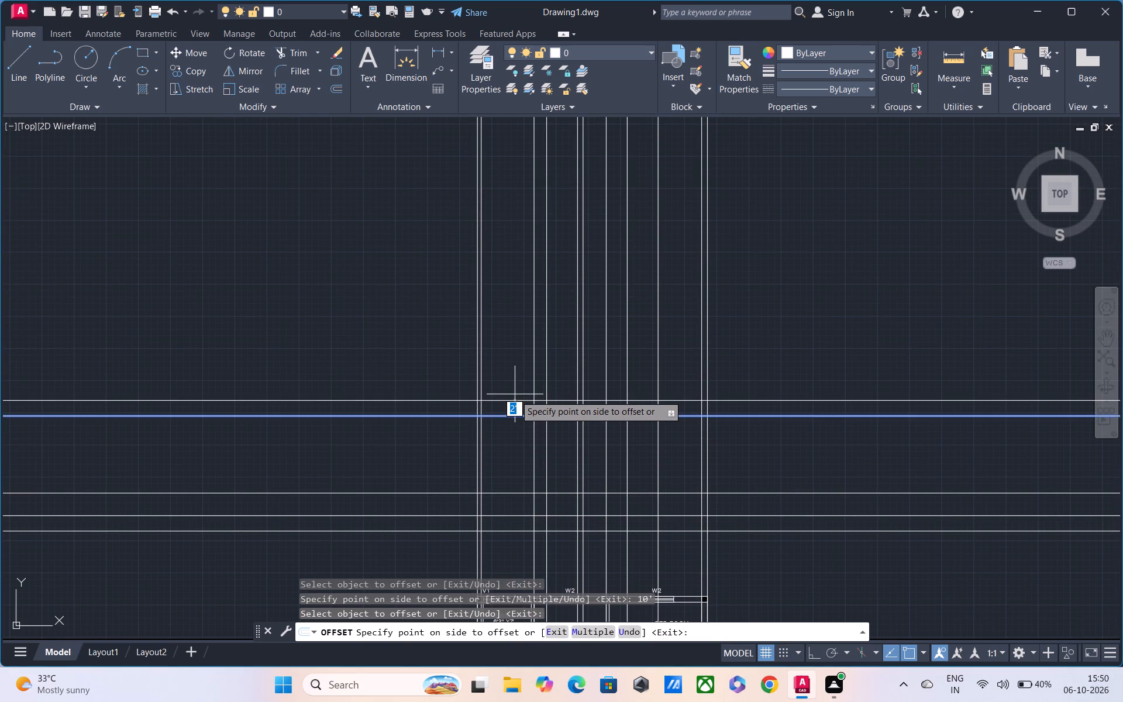
text(6")
key(Return)
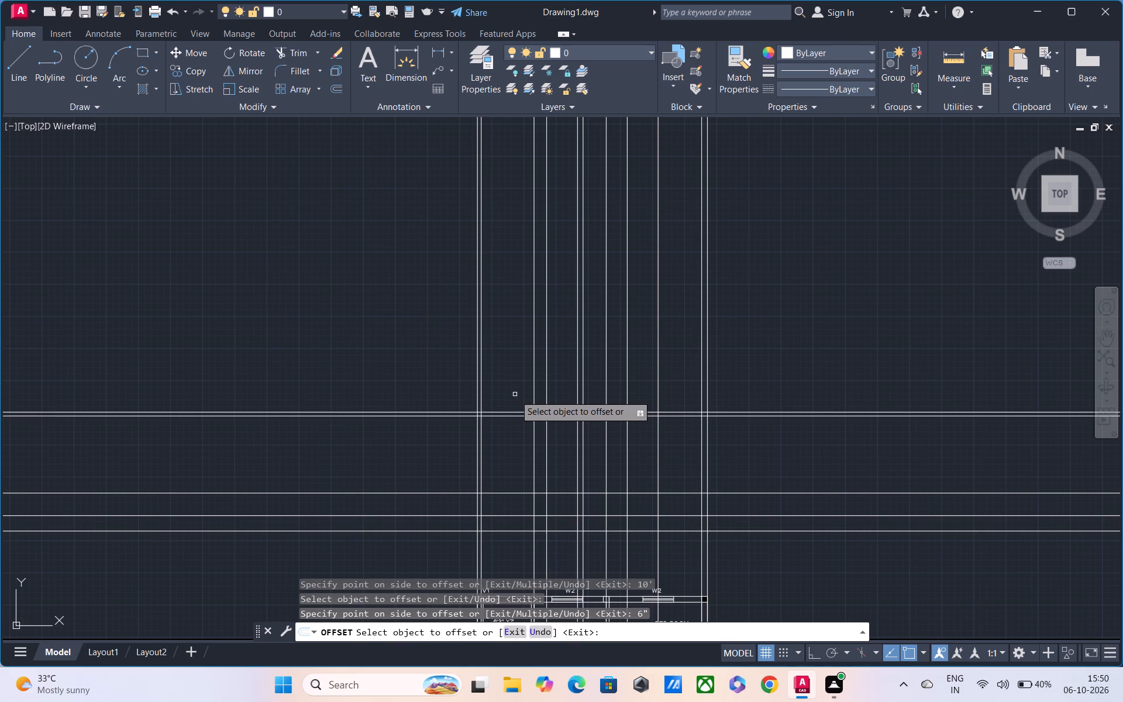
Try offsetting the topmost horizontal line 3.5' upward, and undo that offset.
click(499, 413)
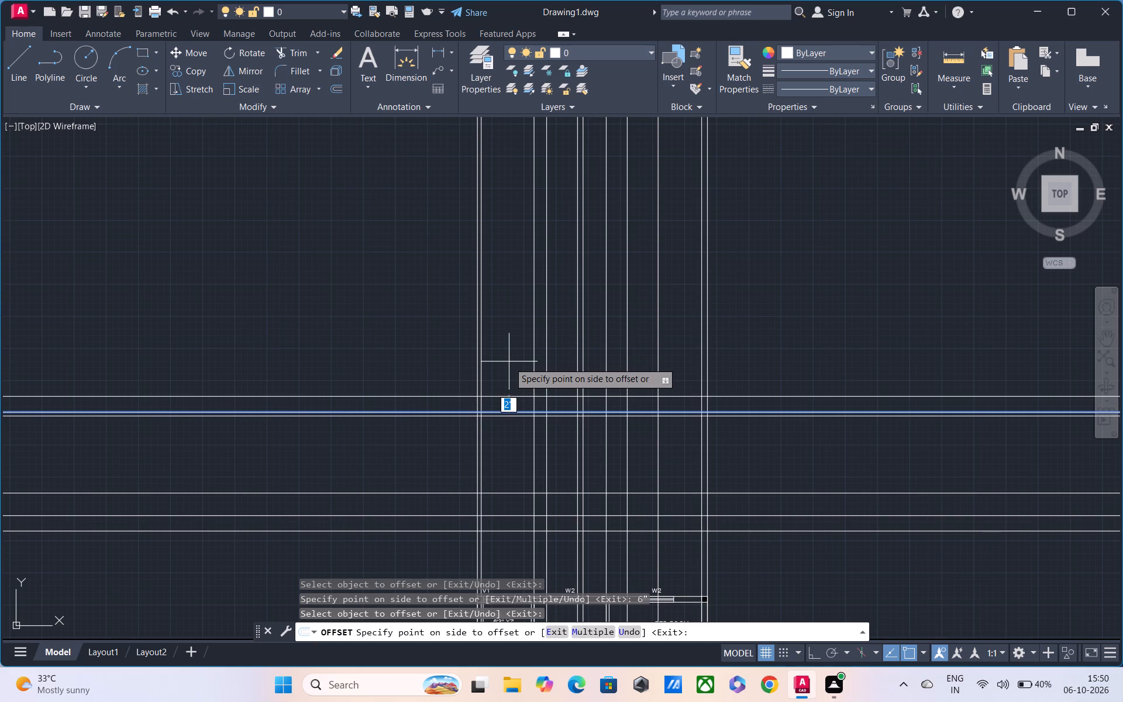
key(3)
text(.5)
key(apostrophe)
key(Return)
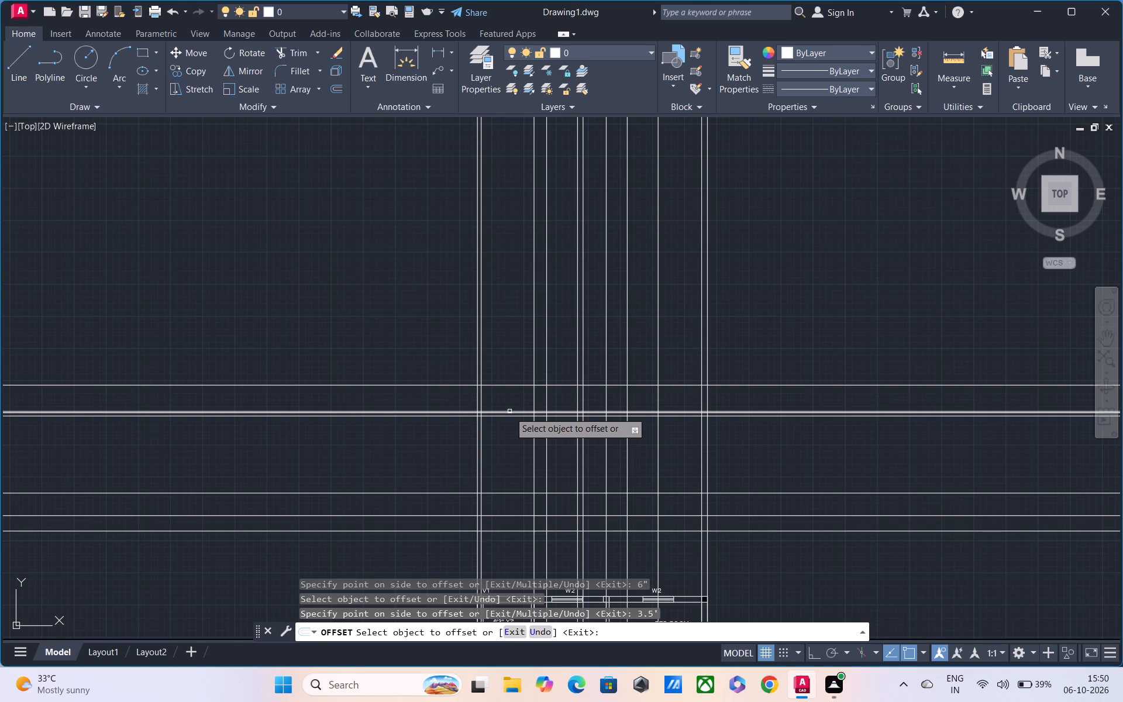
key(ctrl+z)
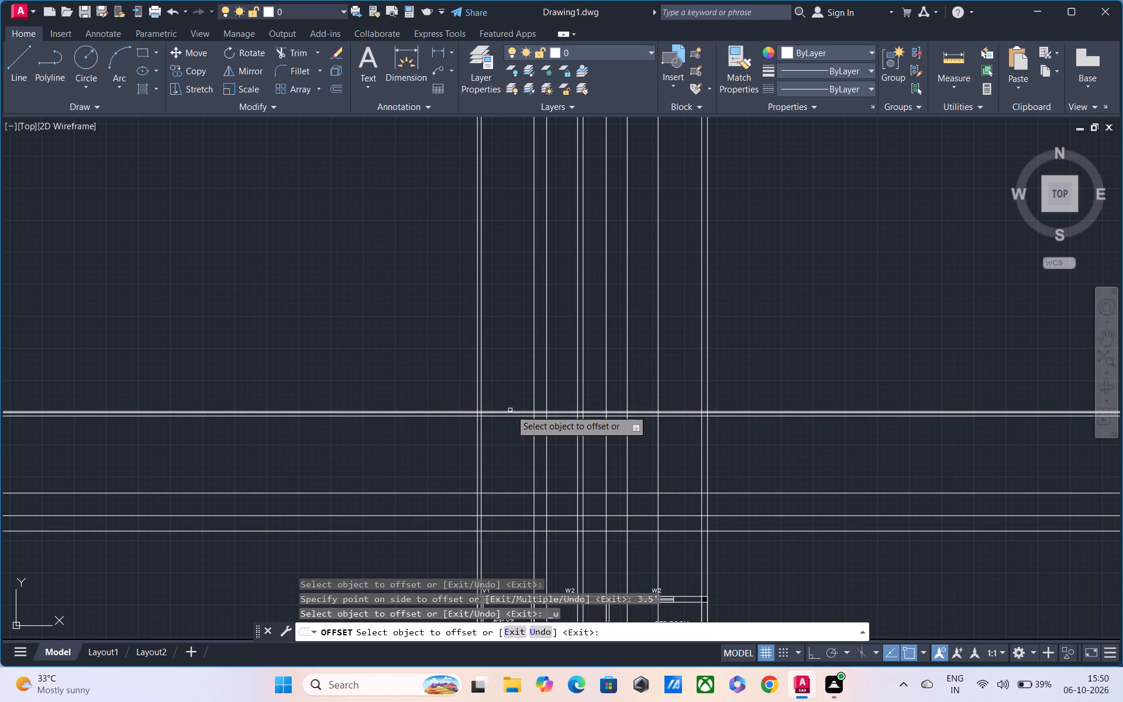
Offset the upper line of the 6" pair 3' upward, and offset the resulting line another 10' upward.
click(509, 413)
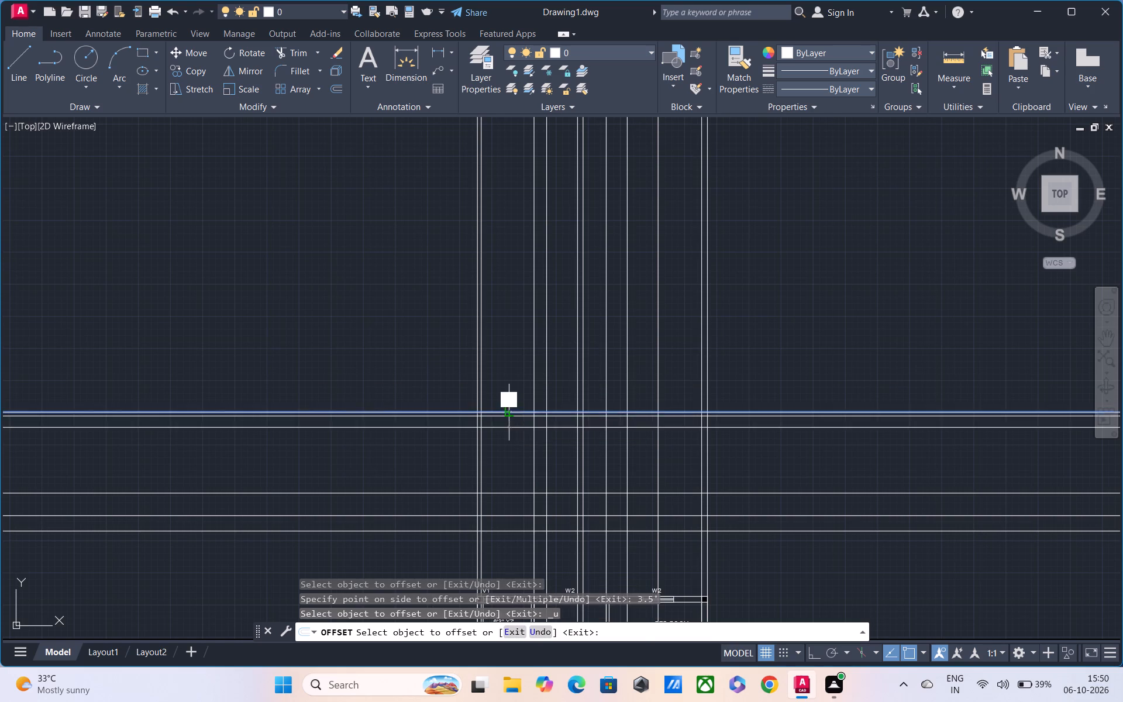
text(3')
key(Return)
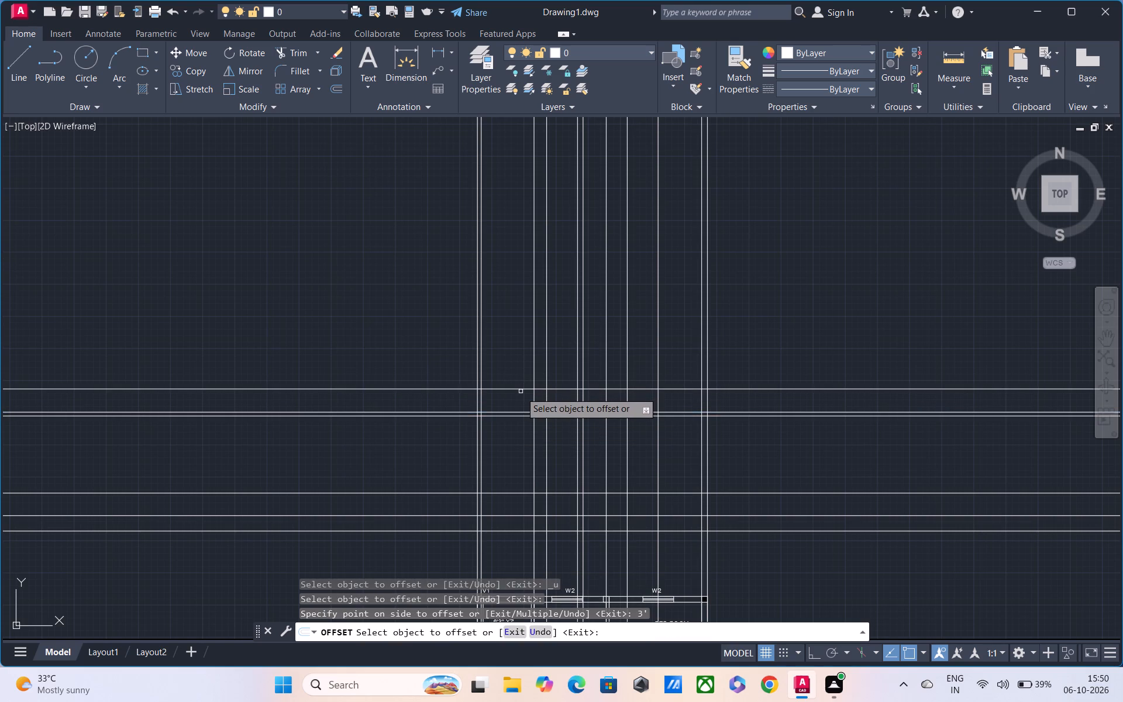
click(521, 390)
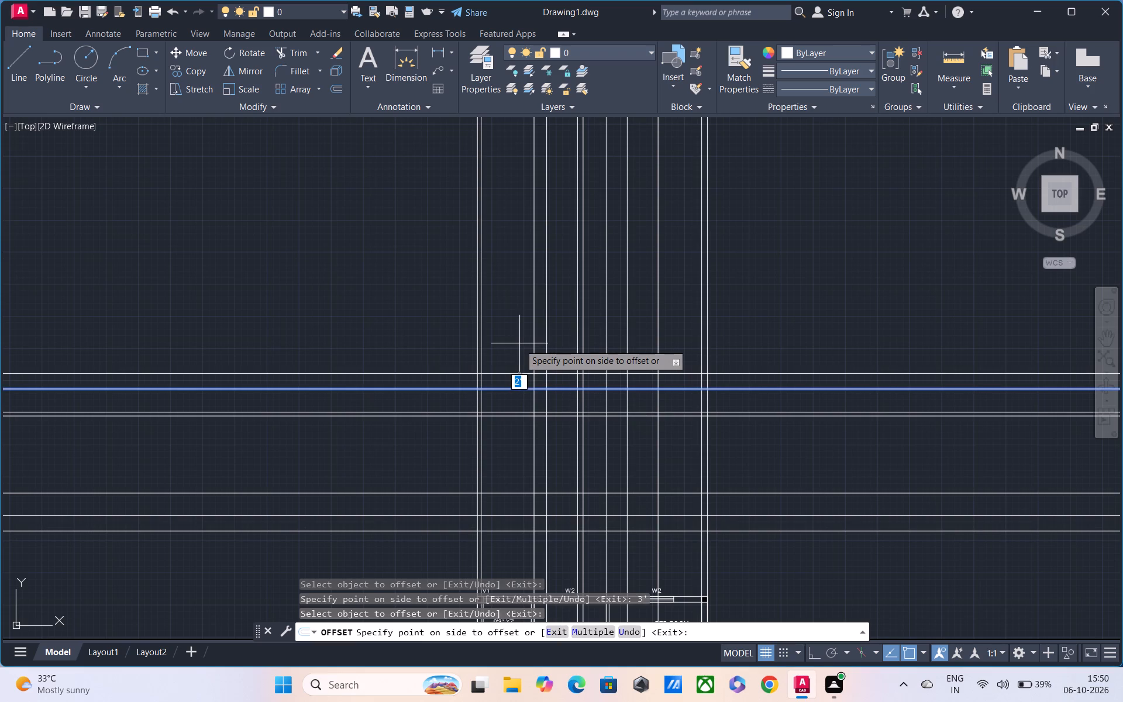
text(10')
key(Return)
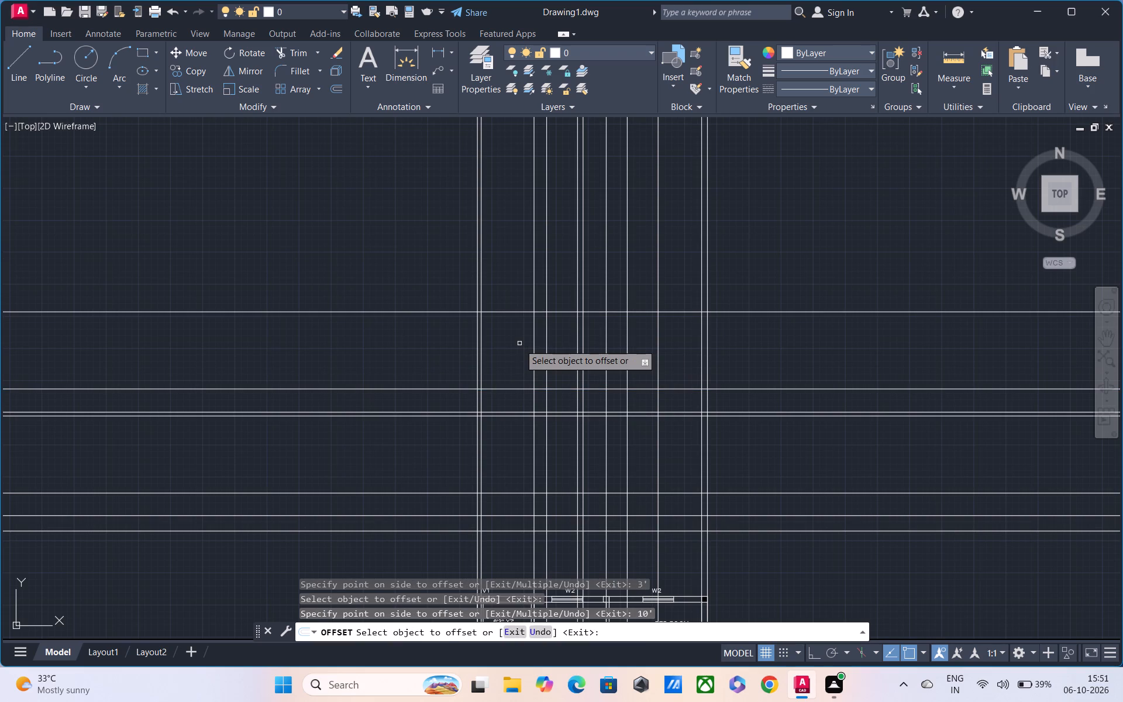
Offset the topmost horizontal line 6" upward.
click(508, 311)
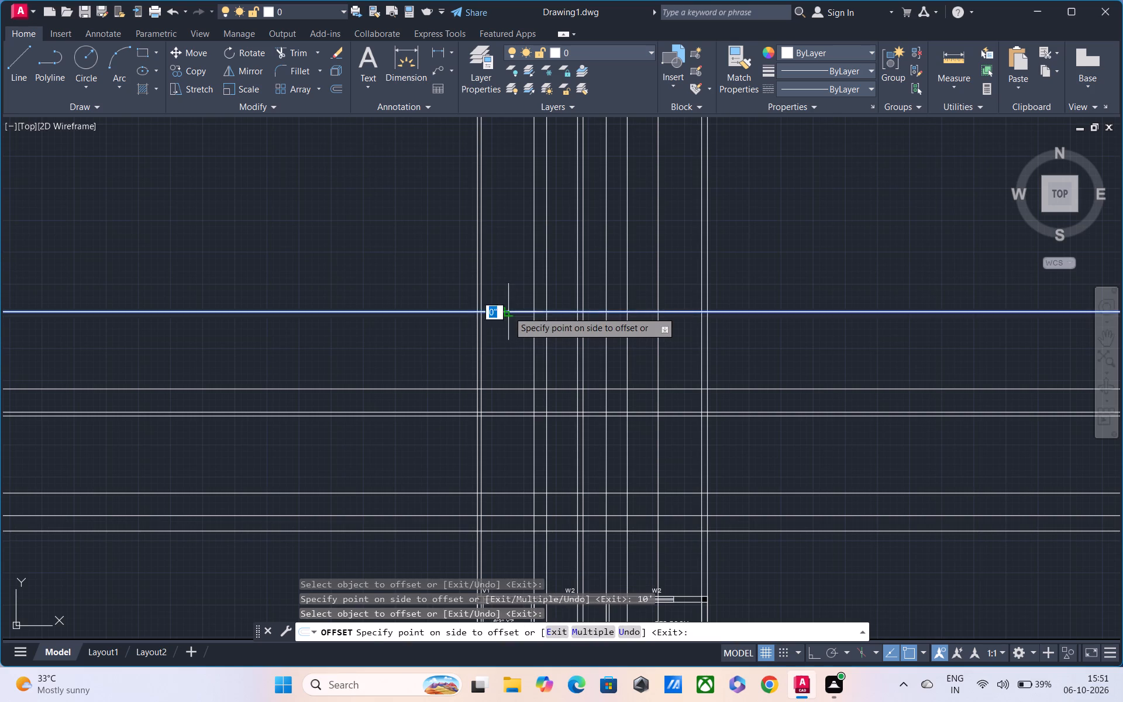
text(10)
key(BackSpace)
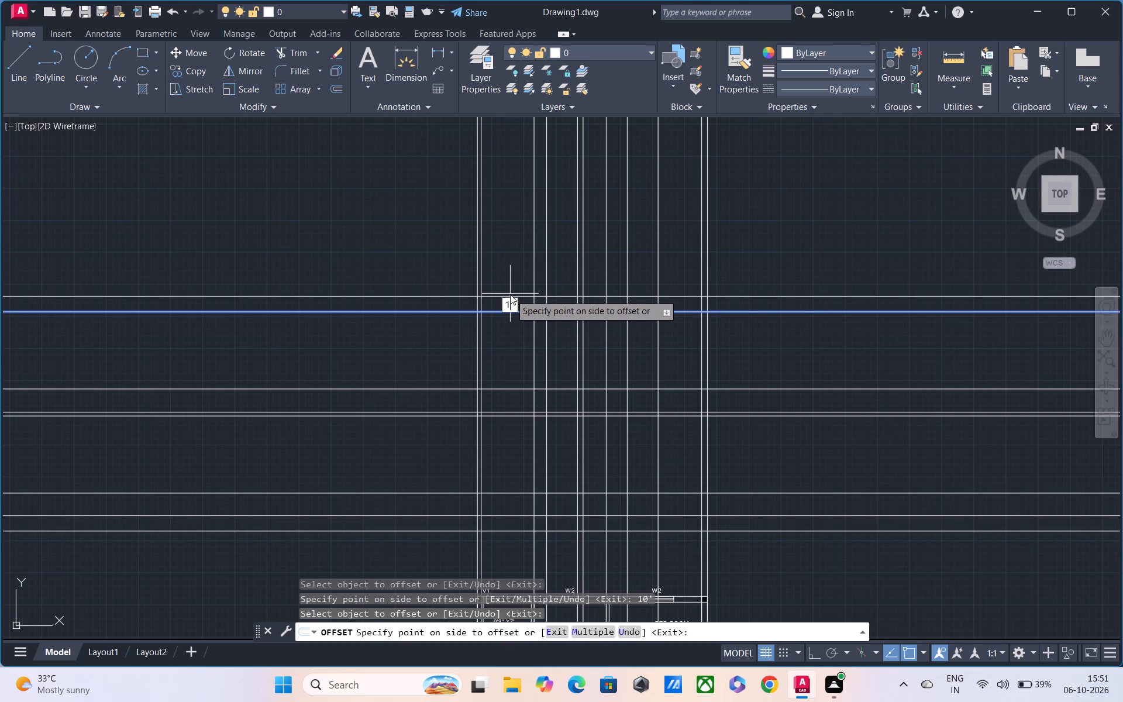
key(BackSpace)
text(6")
key(Return)
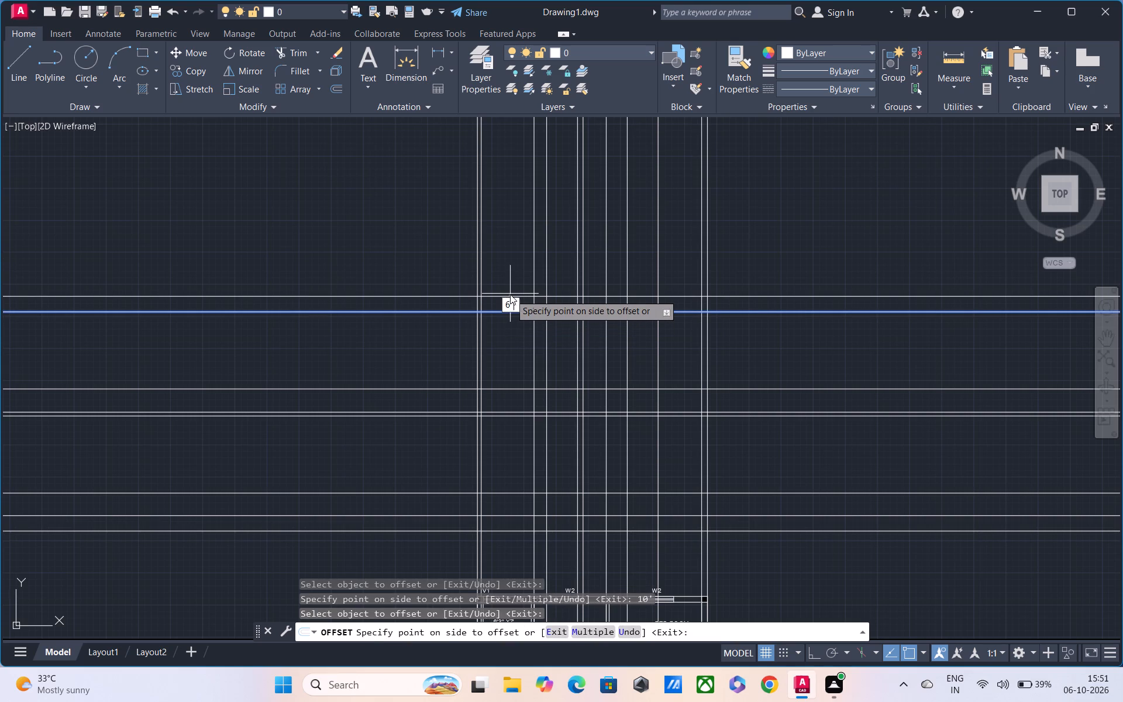
Offset the upper line of the topmost 6" pair 3.5' upward, and offset that same line 10' upward.
click(508, 307)
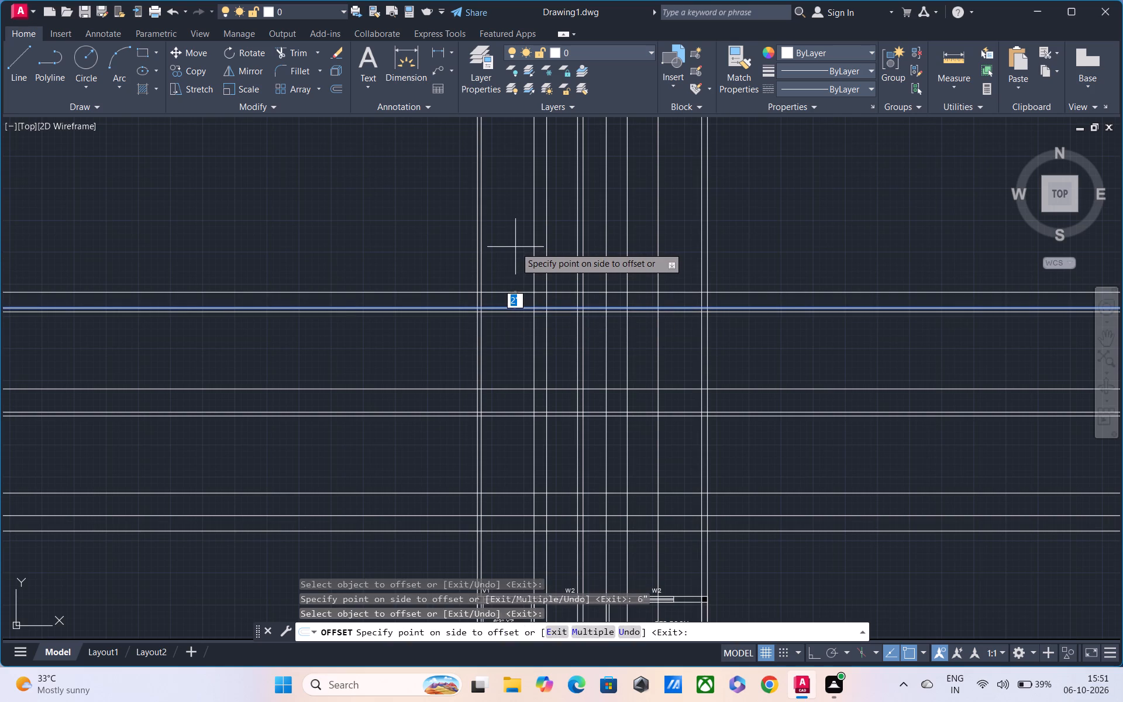
text(3')
key(period)
key(BackSpace)
key(BackSpace)
text(.5')
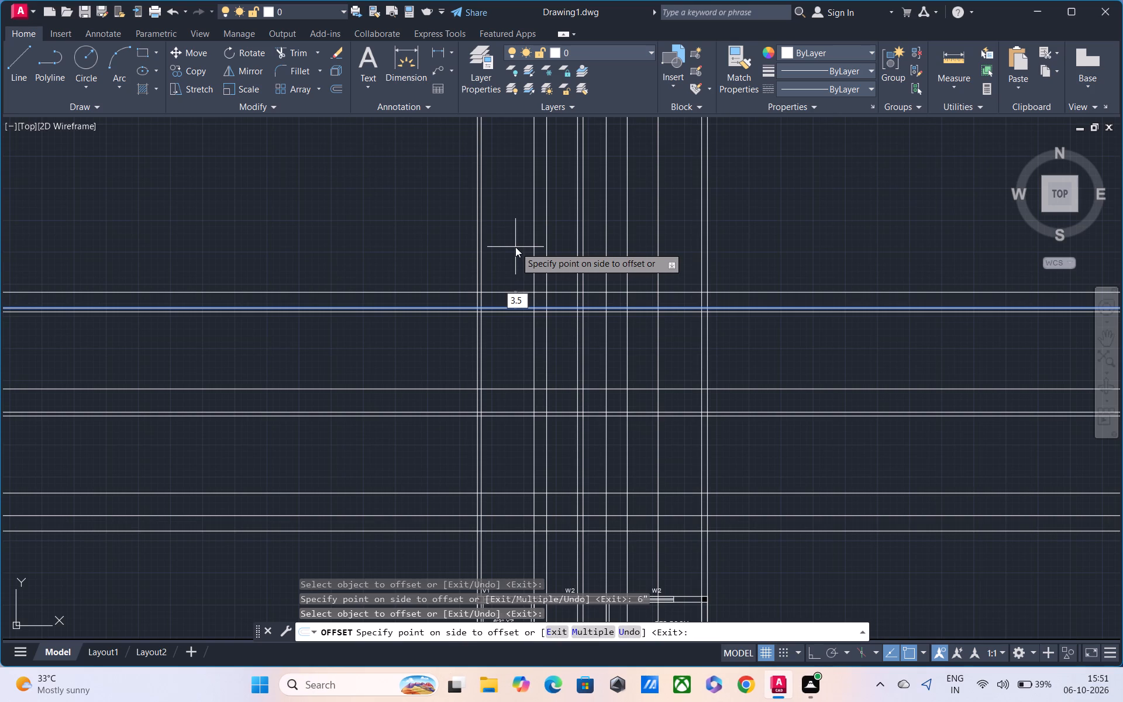
key(Return)
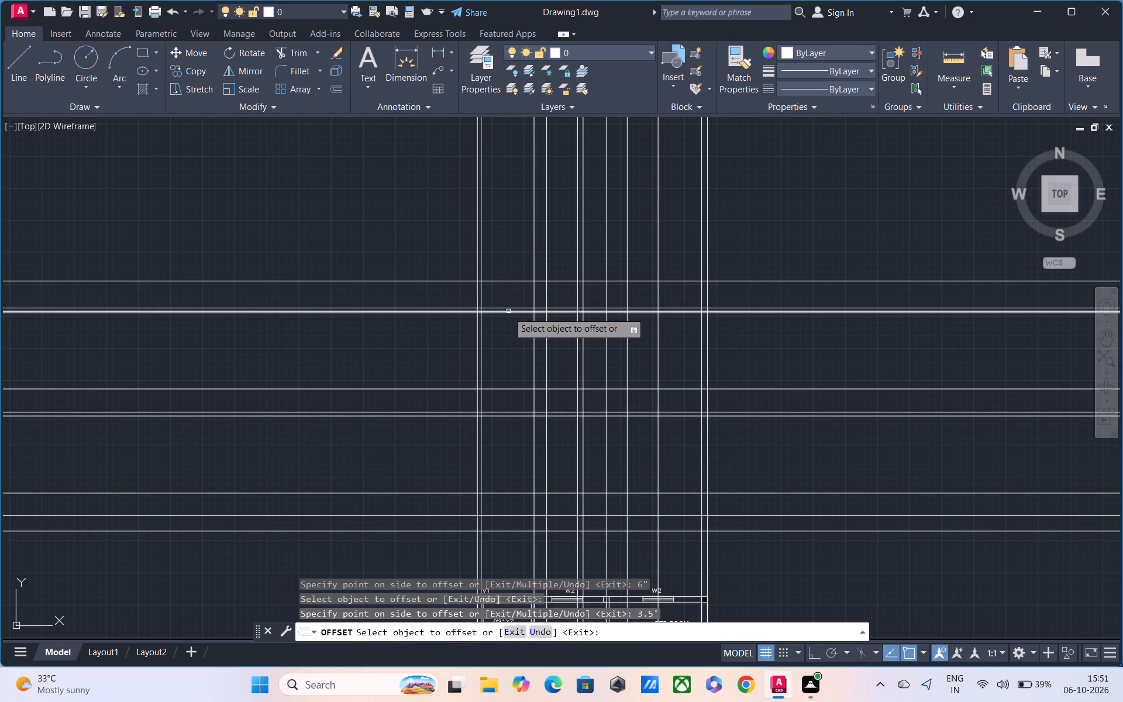
click(508, 308)
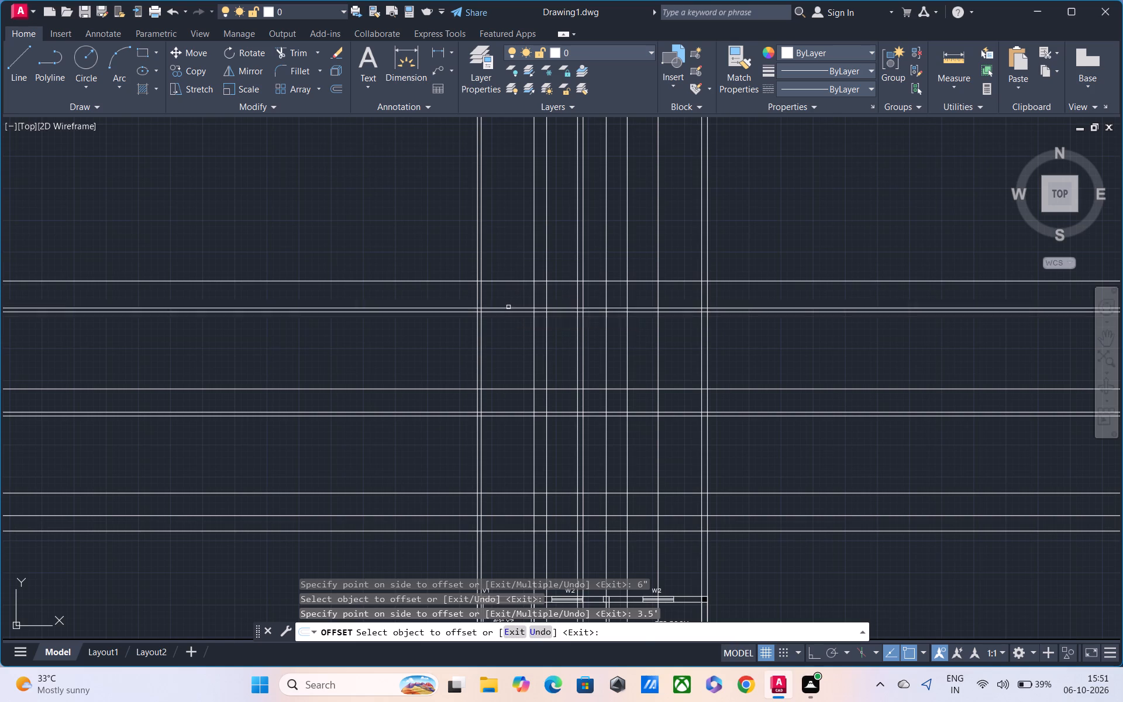
text(10')
key(Return)
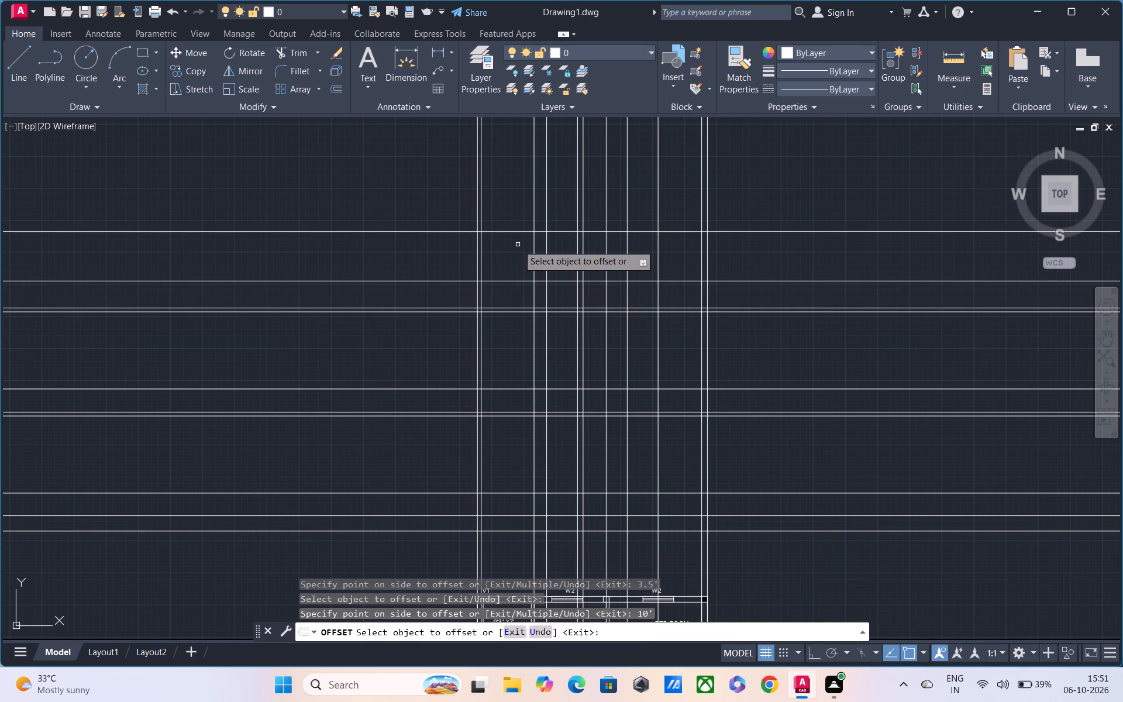
scroll(323, 221, down, 1)
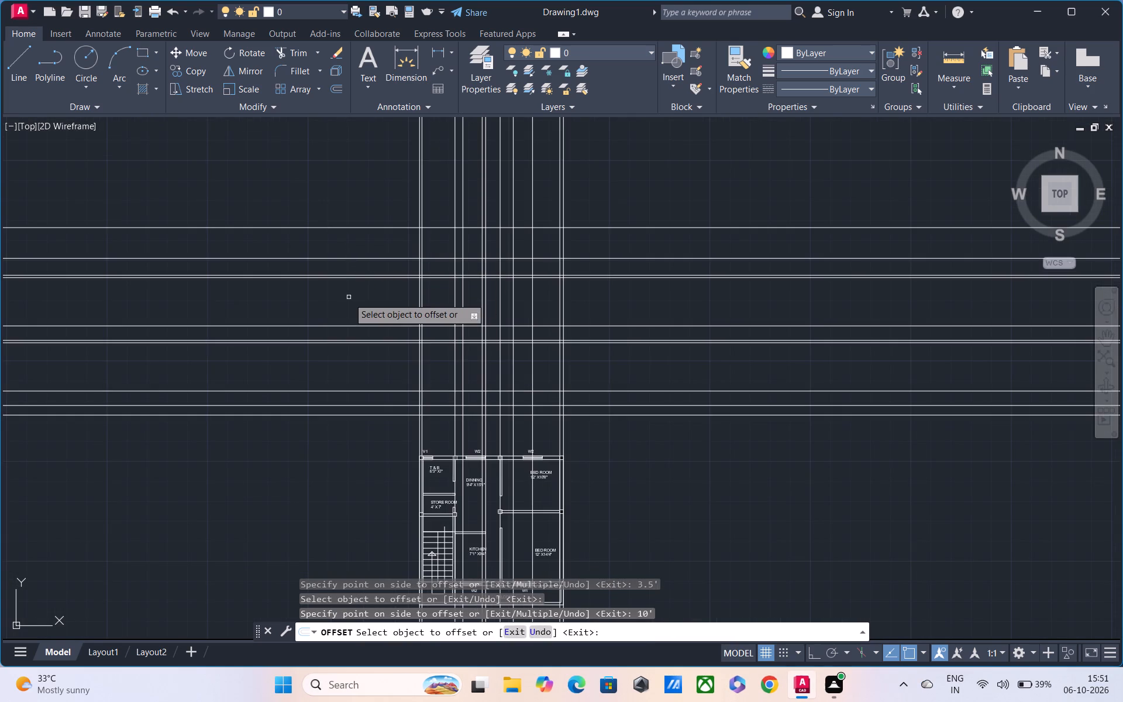
key(Escape)
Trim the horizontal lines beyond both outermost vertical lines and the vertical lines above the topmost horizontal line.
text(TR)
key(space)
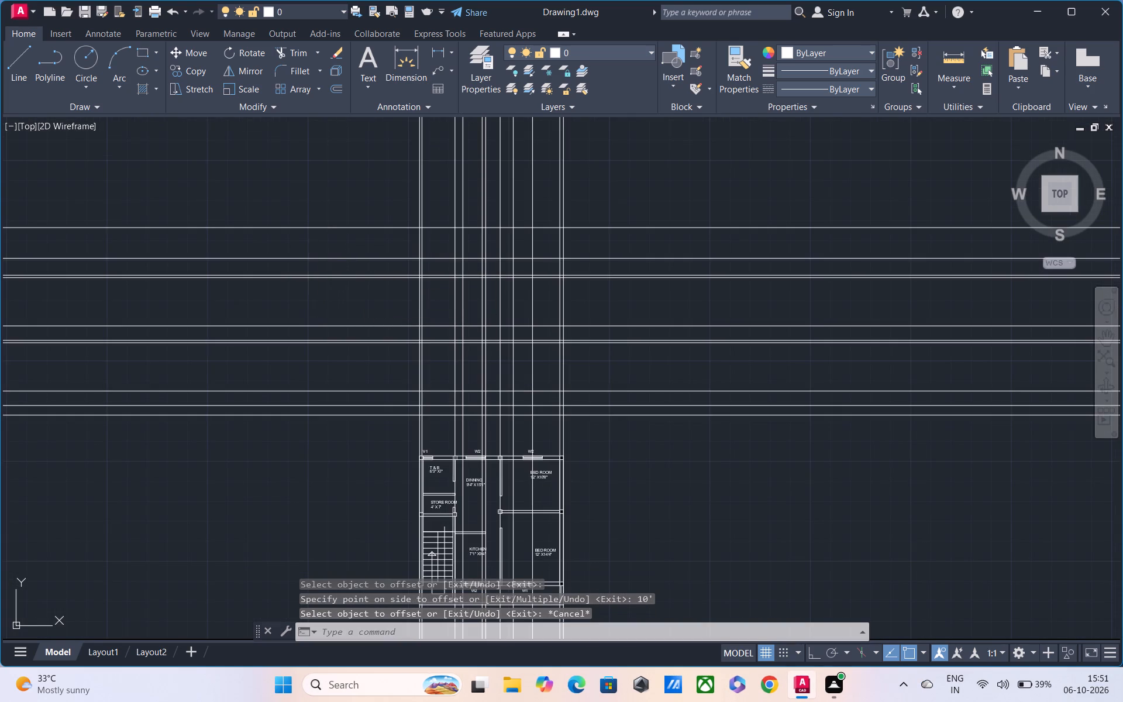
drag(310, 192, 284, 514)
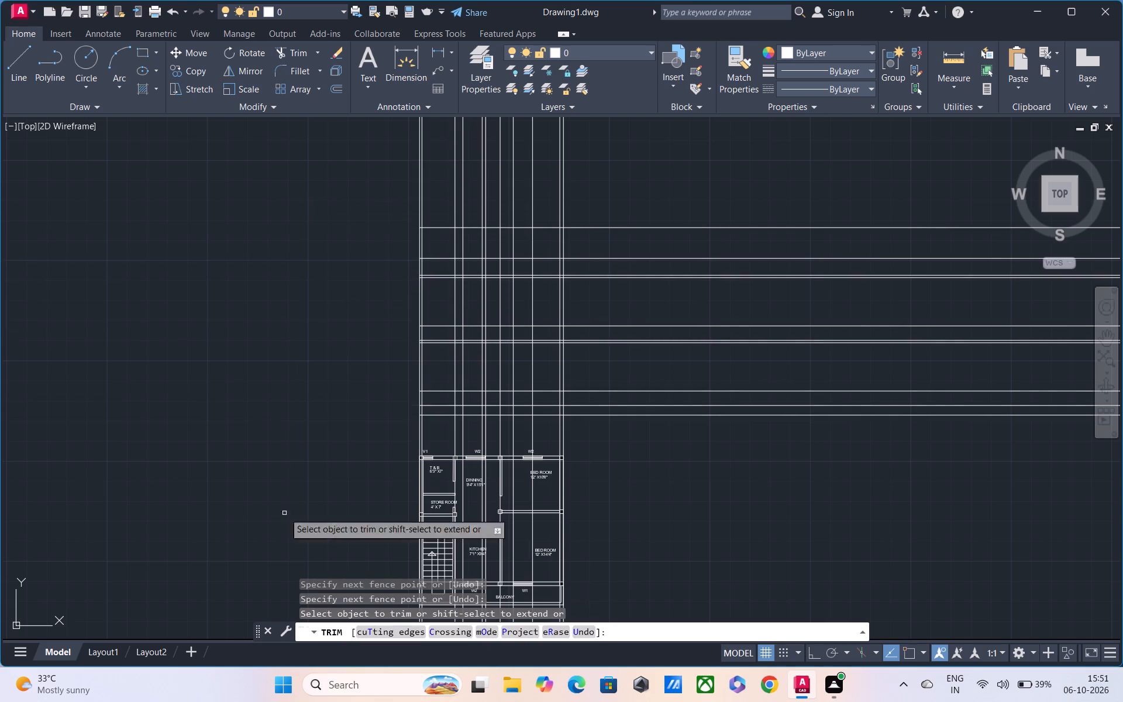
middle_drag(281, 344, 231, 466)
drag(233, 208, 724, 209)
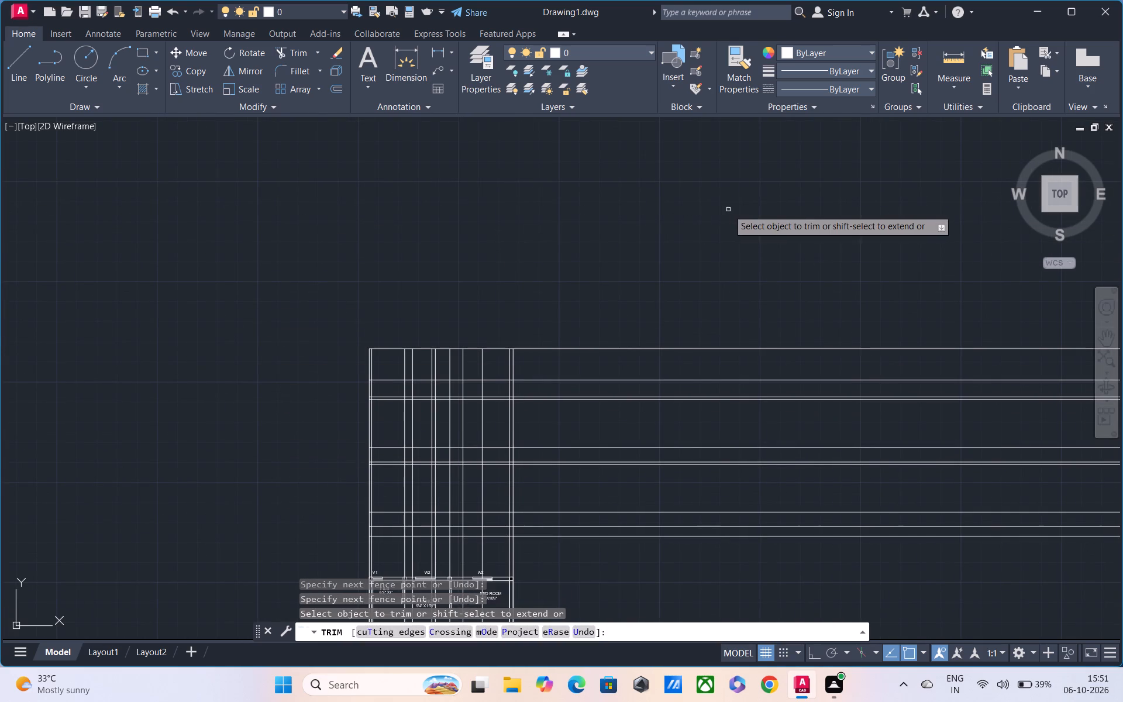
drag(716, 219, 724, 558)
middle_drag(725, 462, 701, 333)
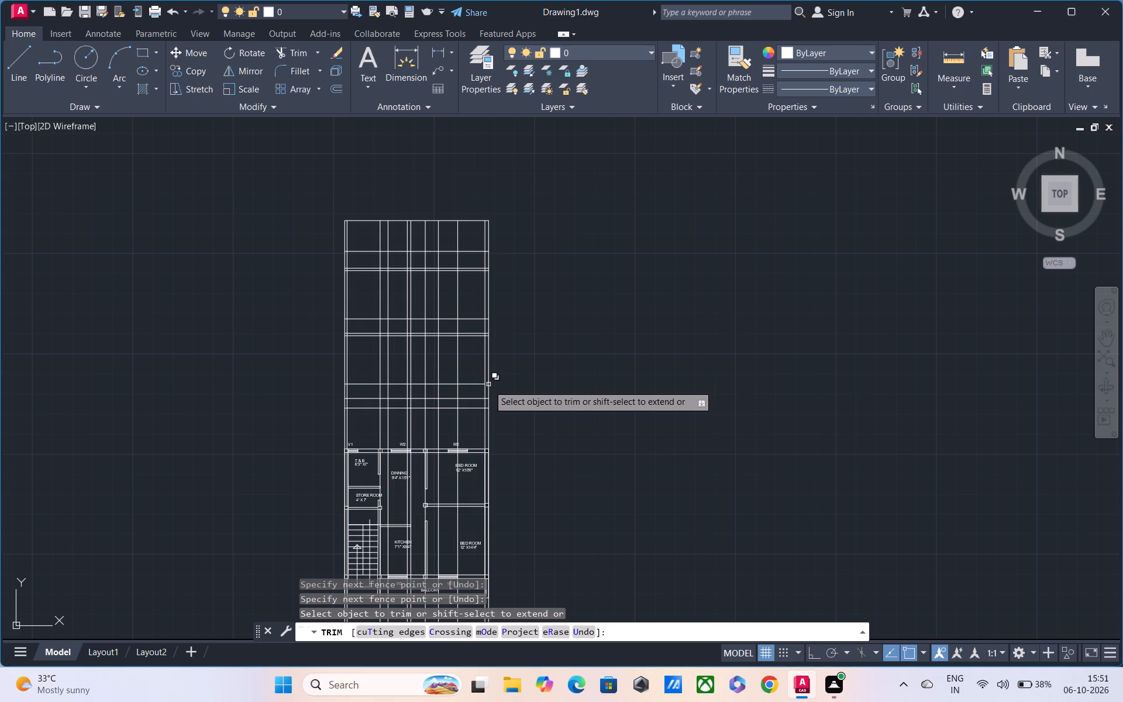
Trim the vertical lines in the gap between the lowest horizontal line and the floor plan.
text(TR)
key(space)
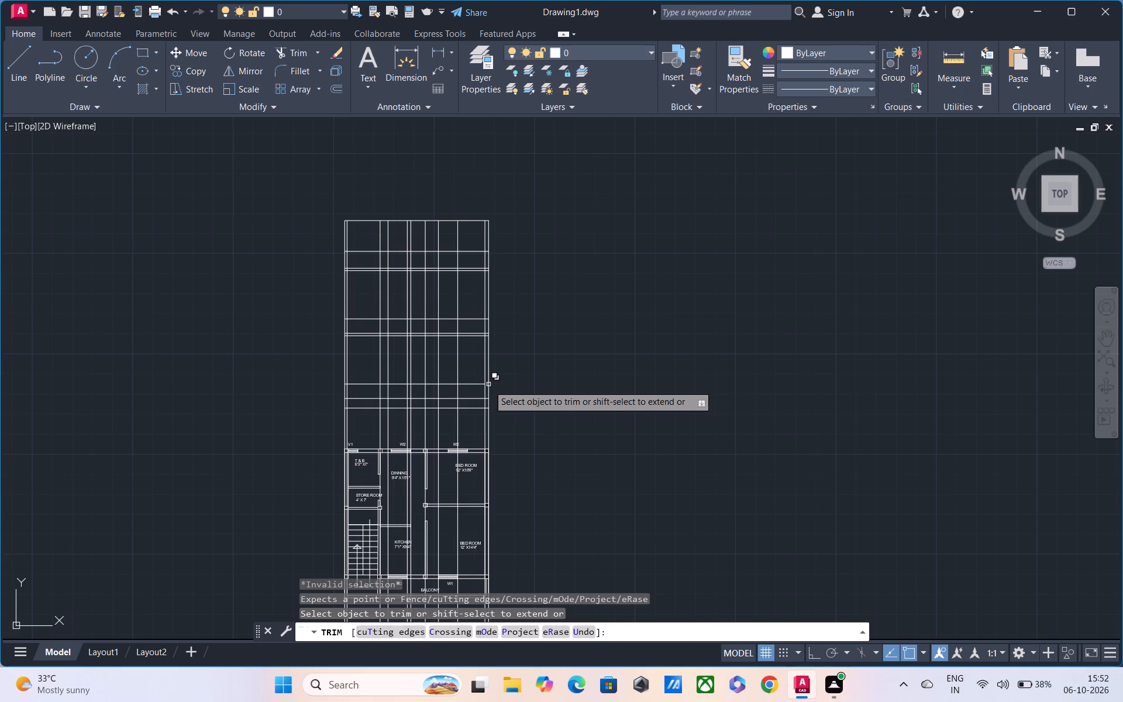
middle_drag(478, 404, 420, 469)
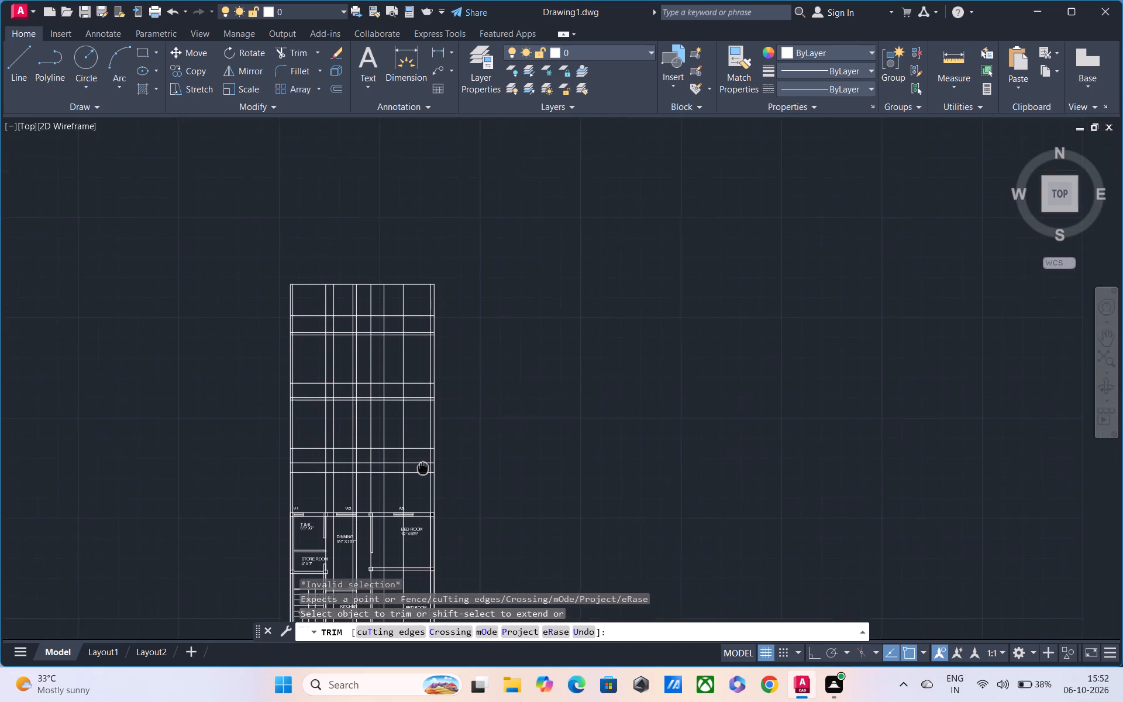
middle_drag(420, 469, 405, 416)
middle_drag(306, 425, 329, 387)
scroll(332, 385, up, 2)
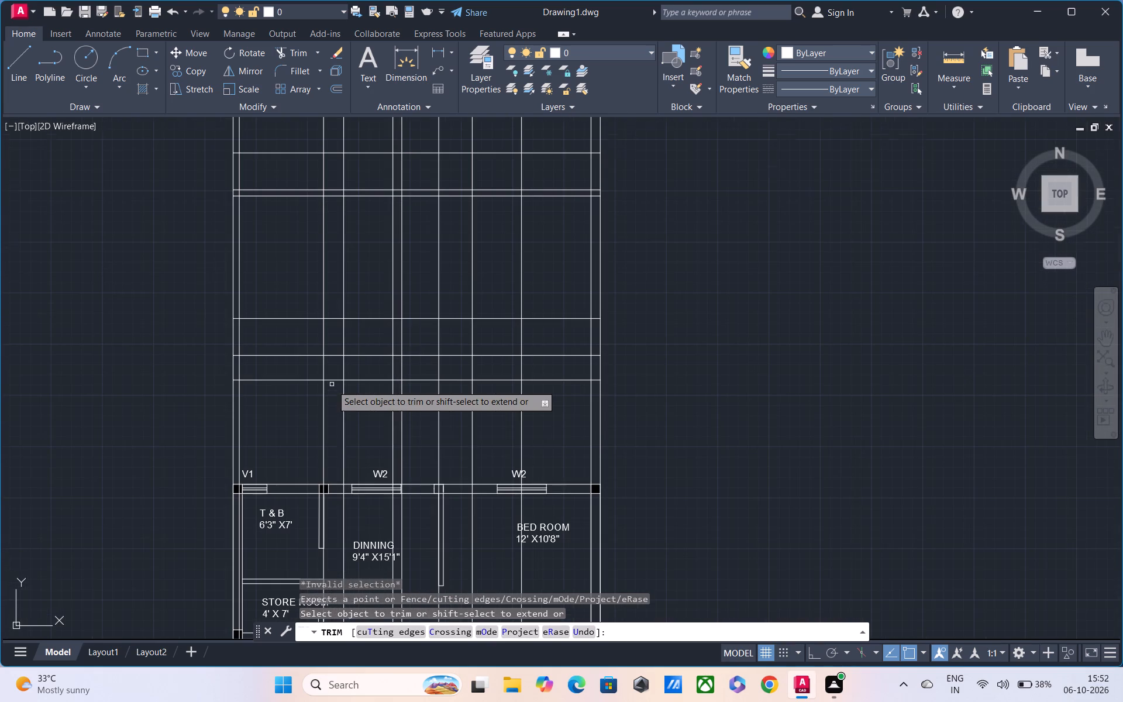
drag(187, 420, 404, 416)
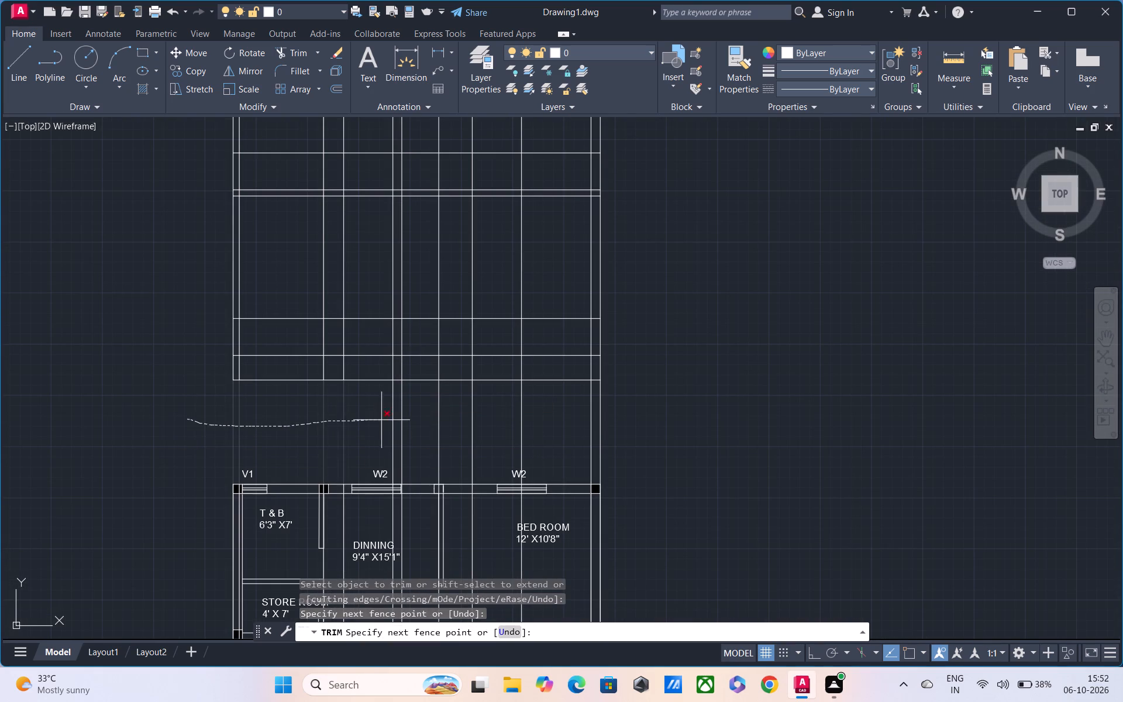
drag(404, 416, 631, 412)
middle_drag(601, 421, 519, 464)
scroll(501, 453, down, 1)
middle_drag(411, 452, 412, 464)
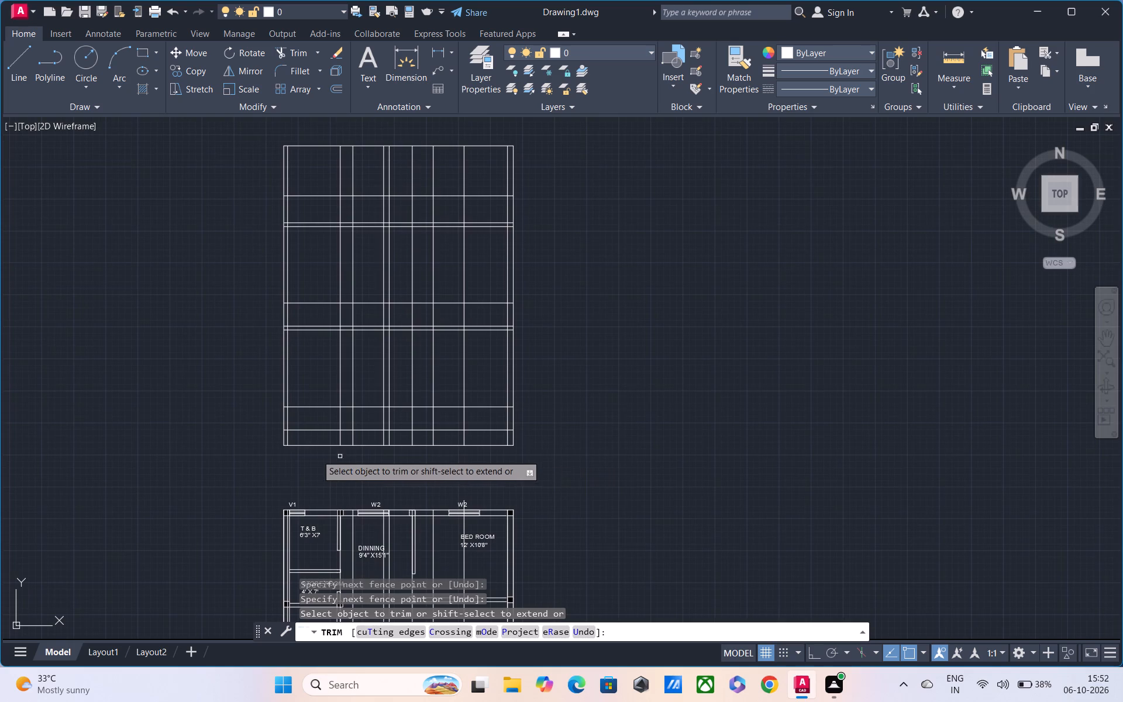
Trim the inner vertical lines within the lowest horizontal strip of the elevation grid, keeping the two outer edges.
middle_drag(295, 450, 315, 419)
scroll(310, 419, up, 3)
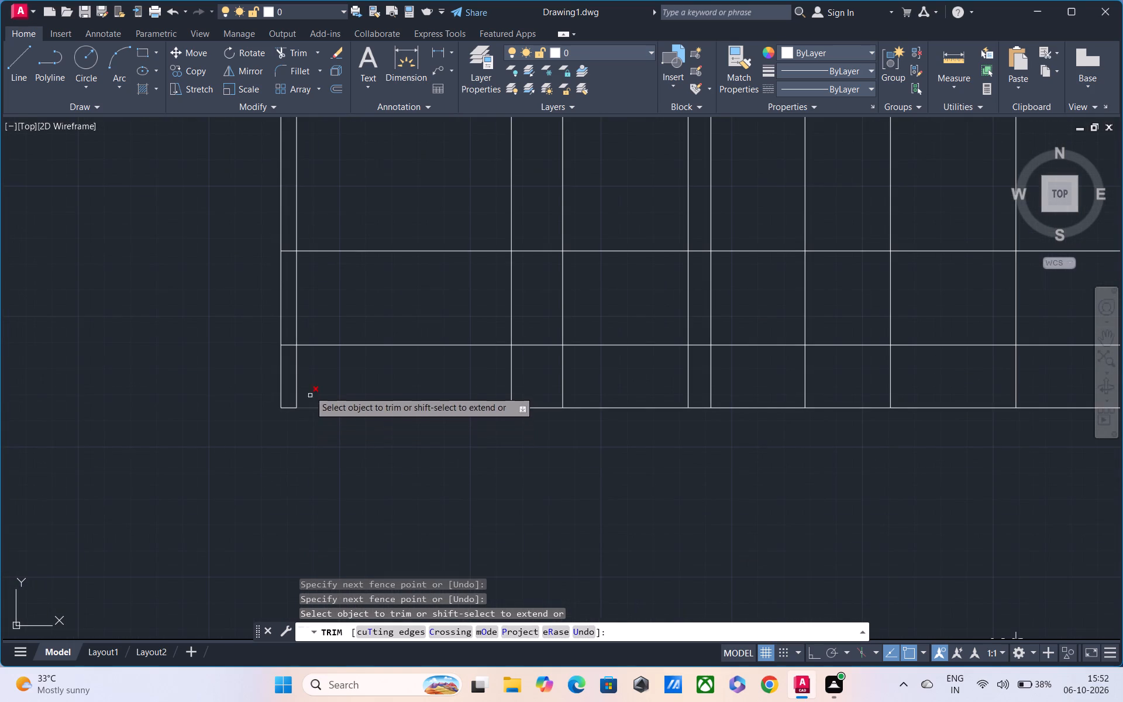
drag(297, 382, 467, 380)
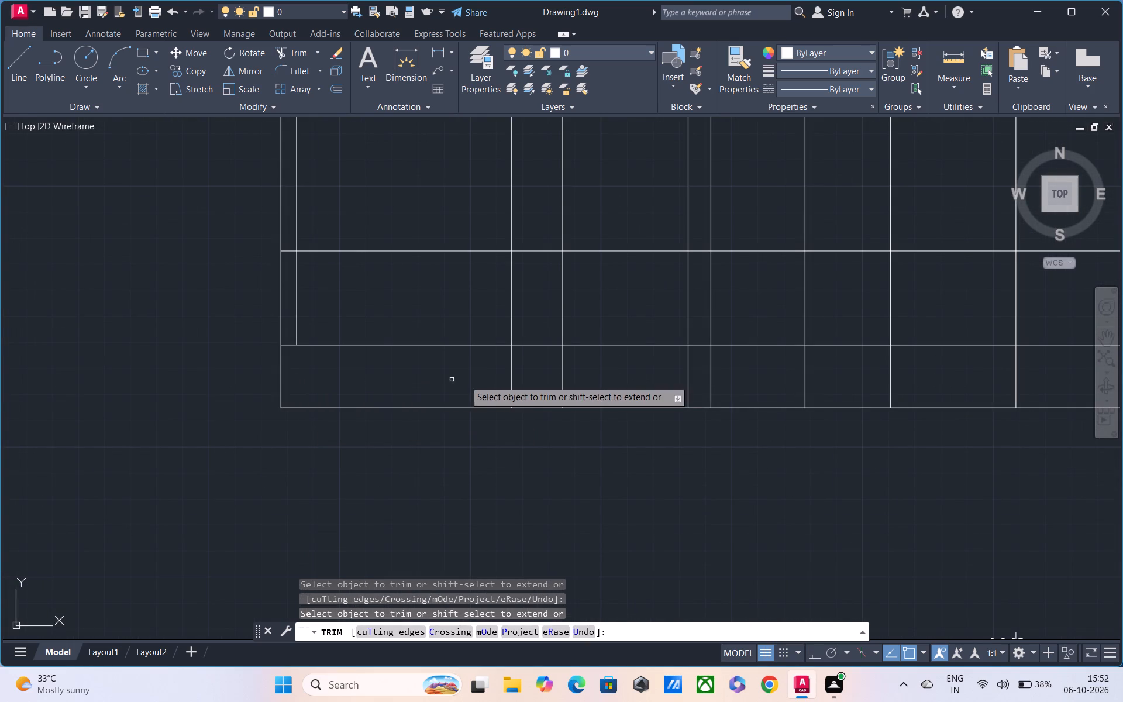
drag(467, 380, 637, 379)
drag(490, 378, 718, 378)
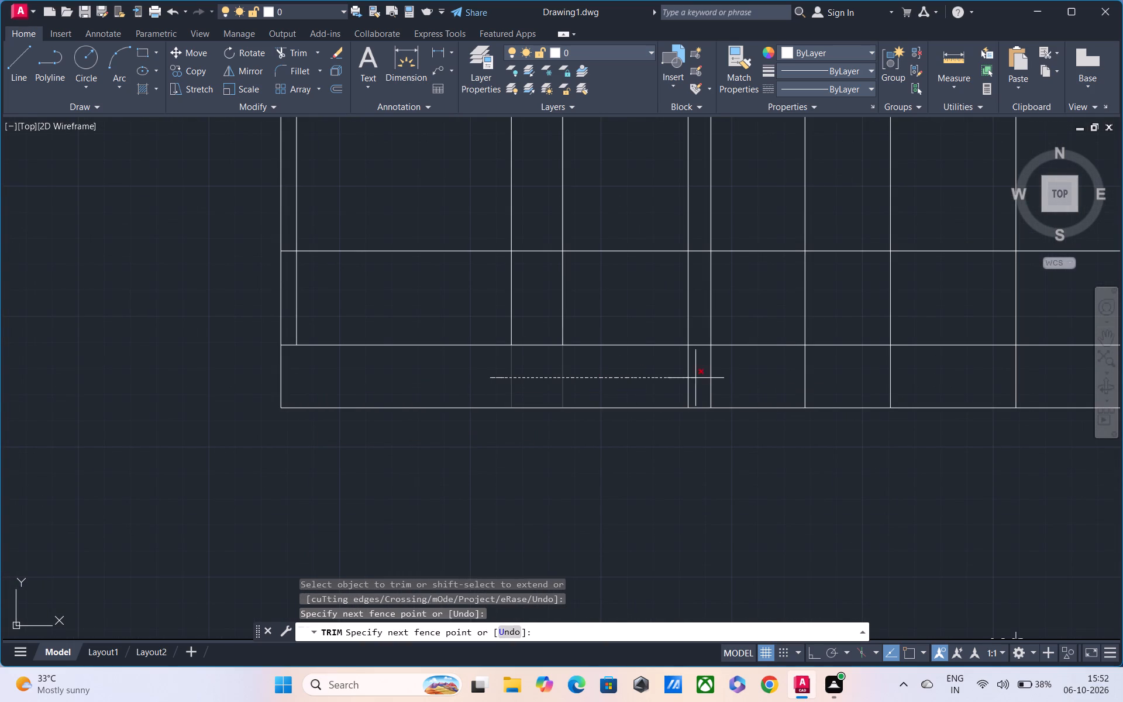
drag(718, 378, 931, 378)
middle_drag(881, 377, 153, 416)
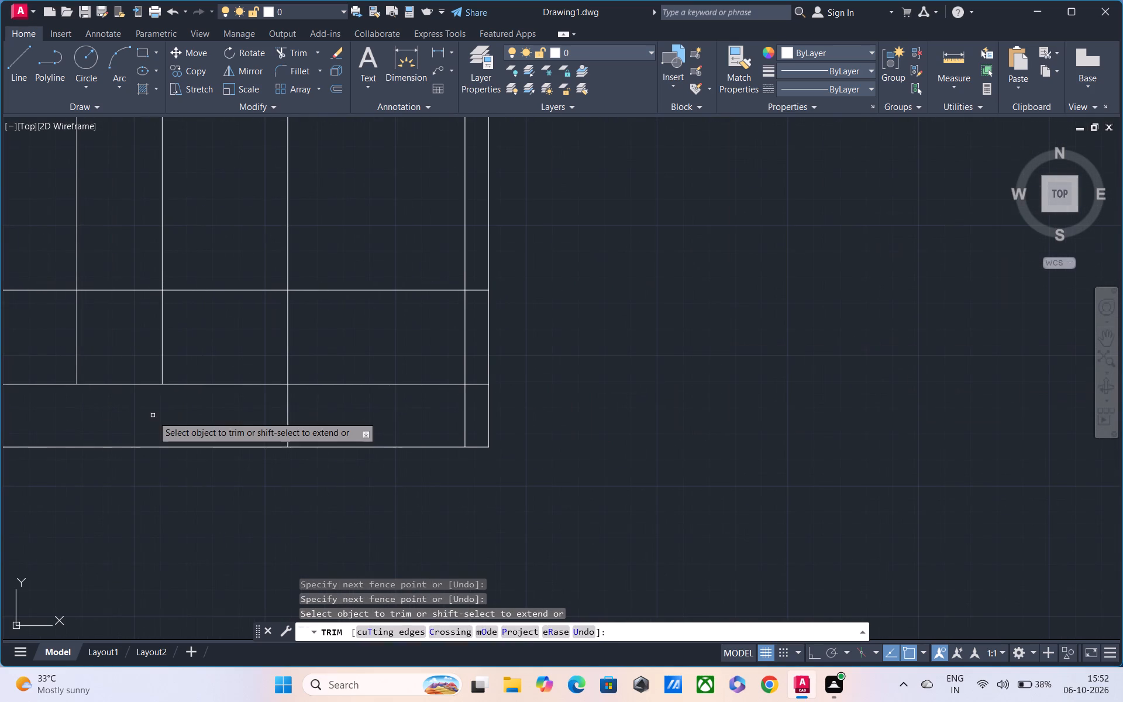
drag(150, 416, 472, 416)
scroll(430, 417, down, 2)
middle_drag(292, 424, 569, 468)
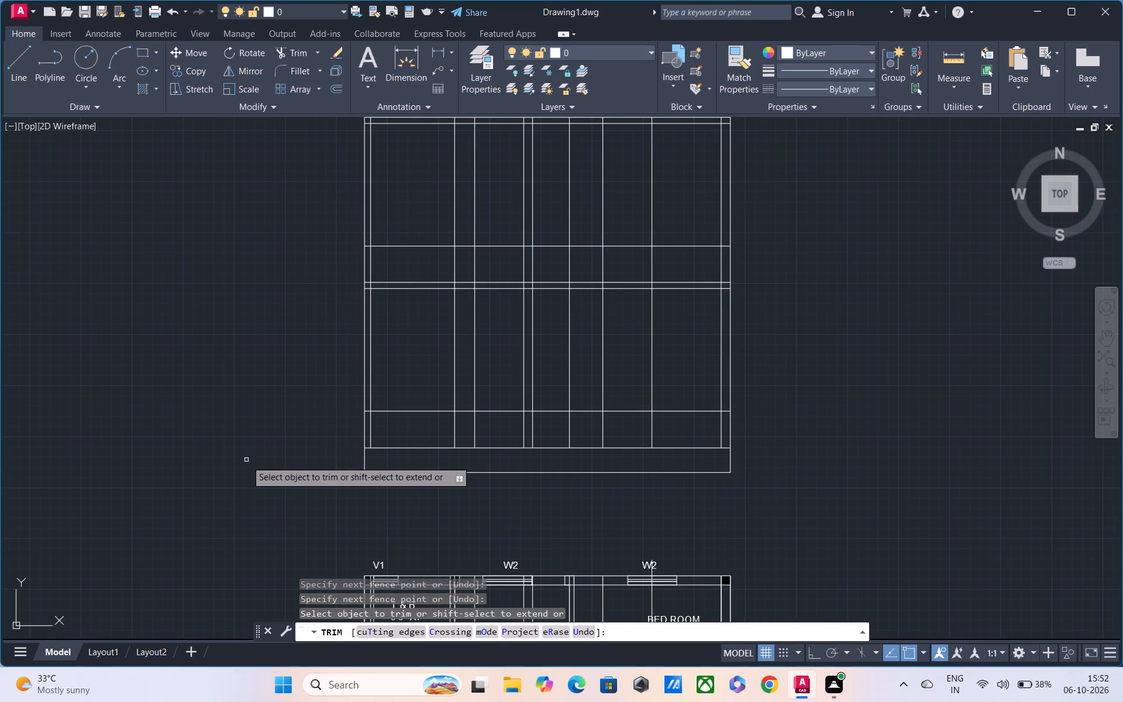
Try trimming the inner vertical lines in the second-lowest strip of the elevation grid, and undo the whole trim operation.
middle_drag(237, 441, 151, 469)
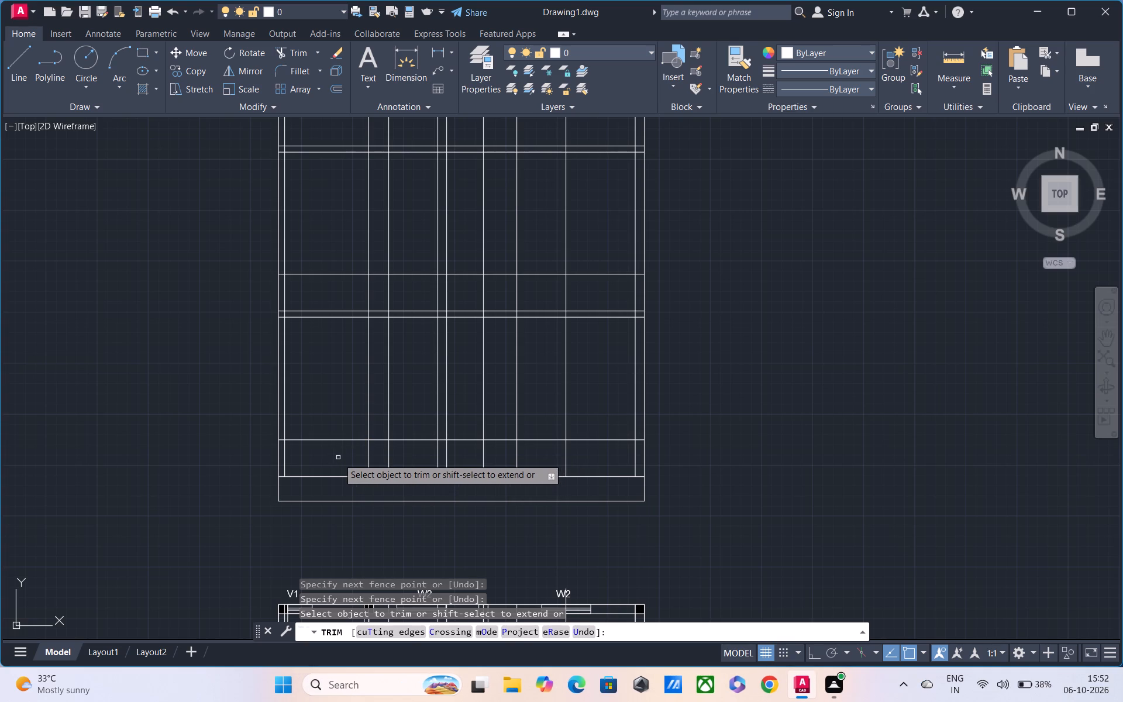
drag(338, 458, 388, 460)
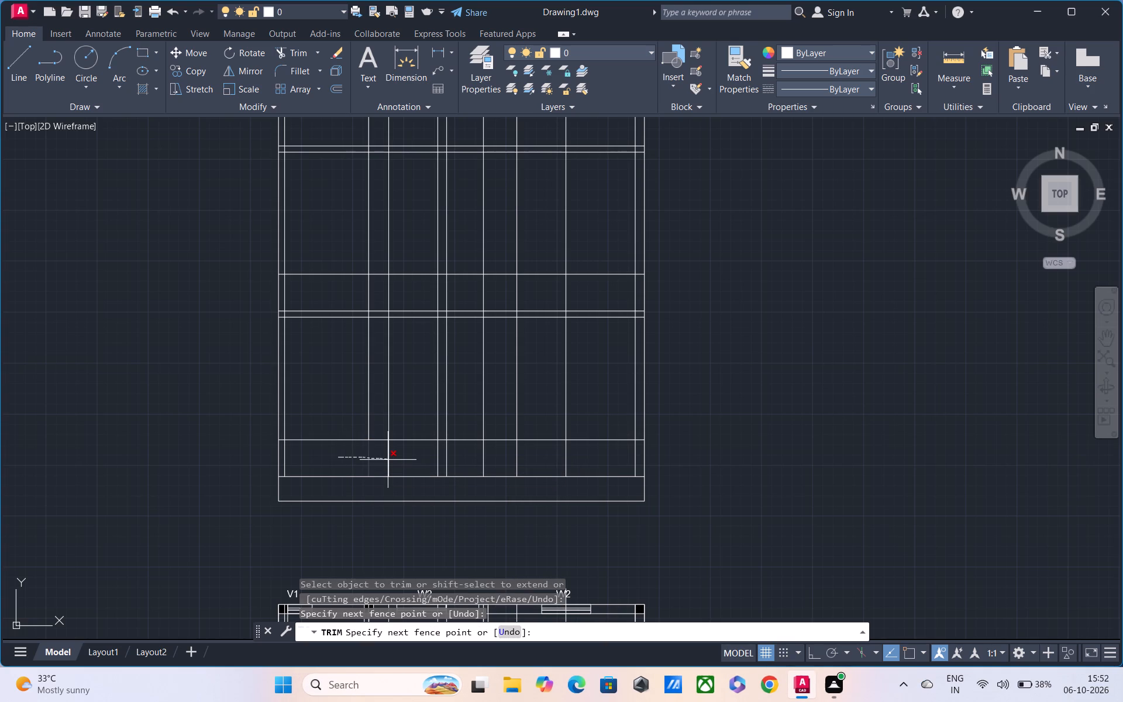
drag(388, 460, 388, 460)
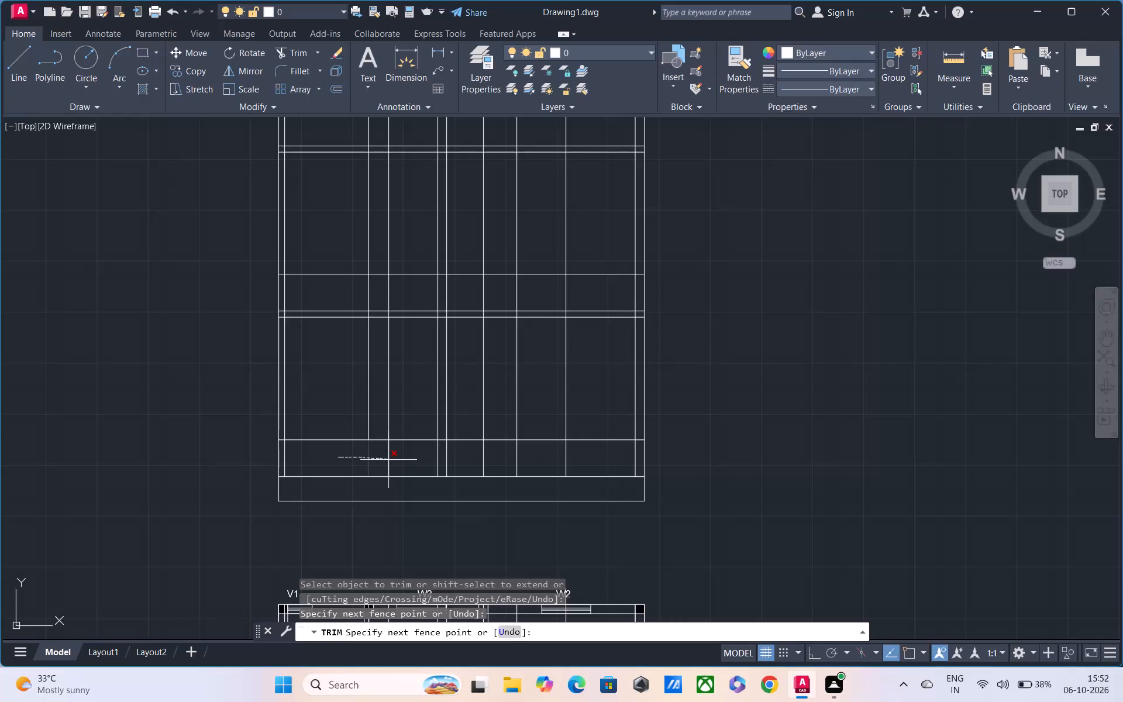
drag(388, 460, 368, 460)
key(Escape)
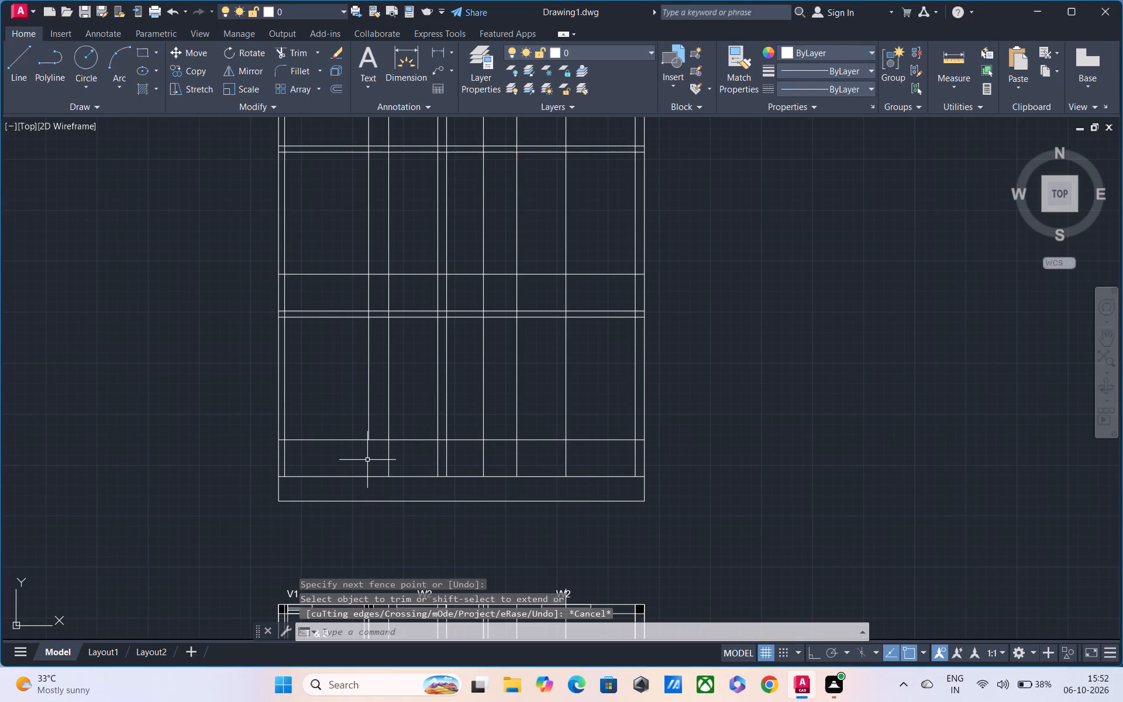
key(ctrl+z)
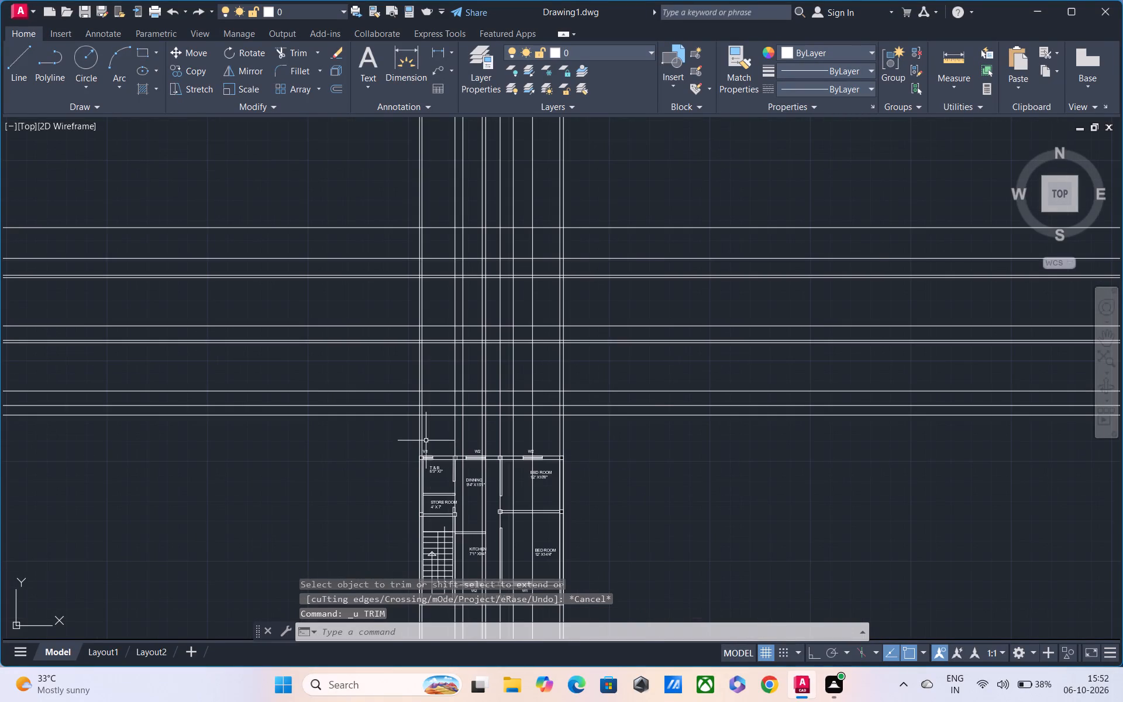
Trim all vertical projection lines in the gap between the lowest horizontal line and the floor plan.
scroll(425, 441, up, 1)
text(TR)
key(space)
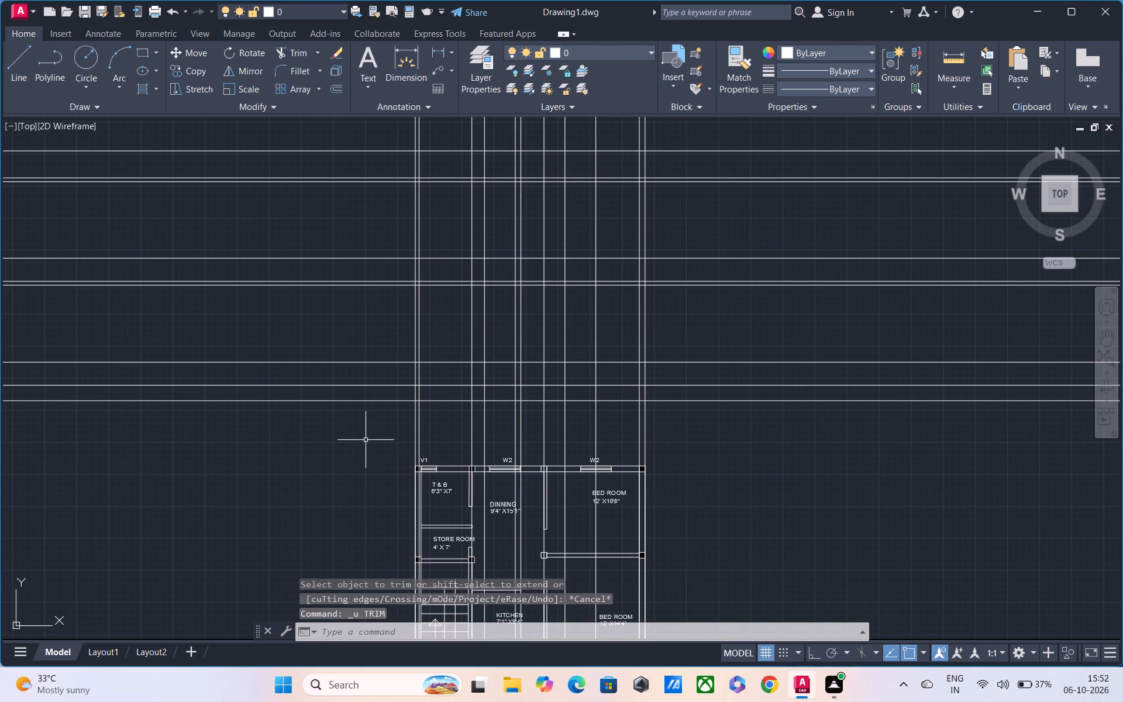
drag(395, 417, 537, 426)
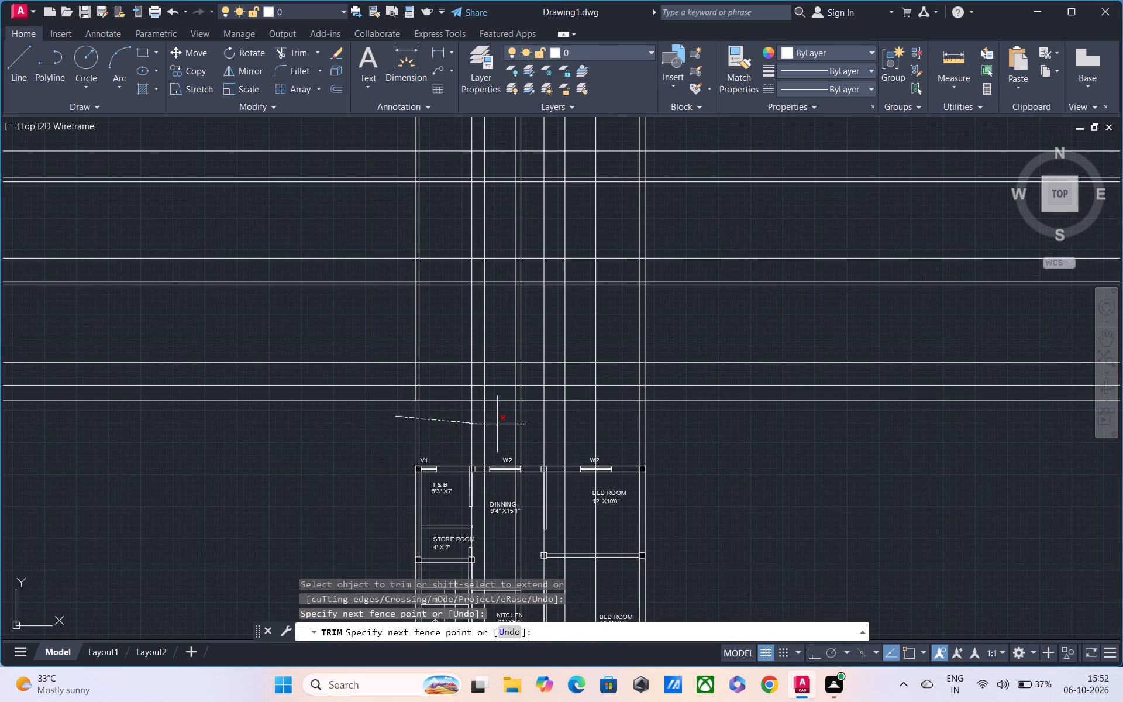
drag(537, 426, 710, 424)
Trim the horizontal lines beyond both outermost vertical lines and the vertical lines above the topmost horizontal line.
scroll(281, 188, down, 2)
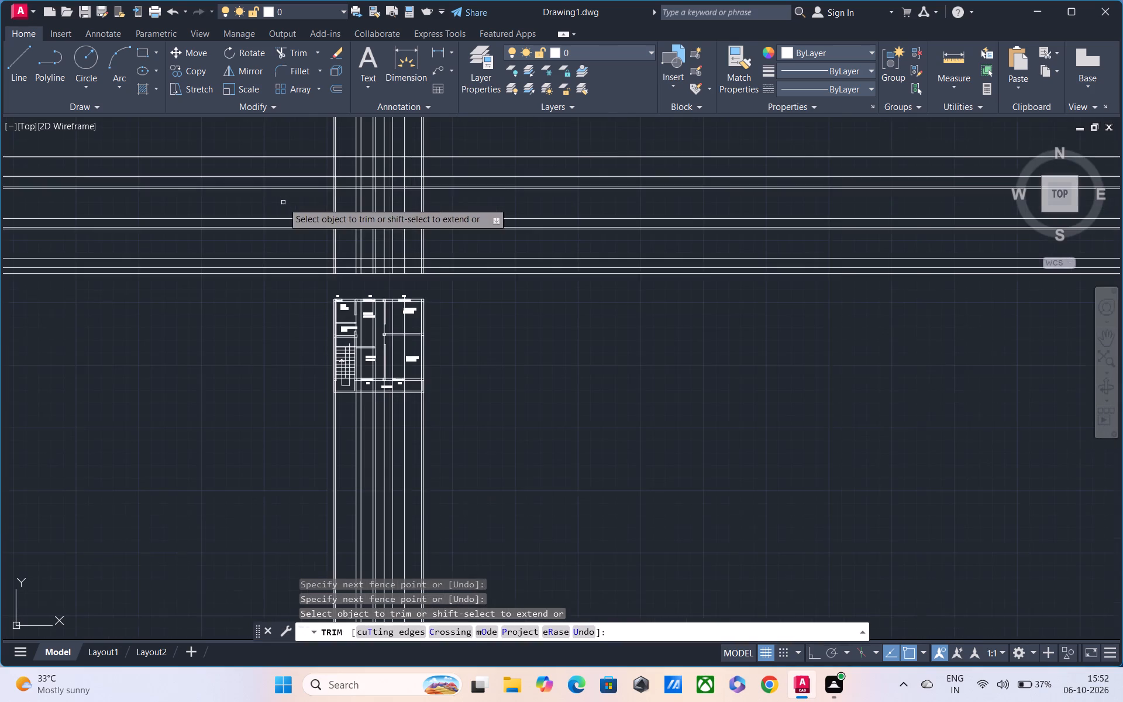
middle_drag(294, 261, 297, 303)
drag(290, 156, 293, 375)
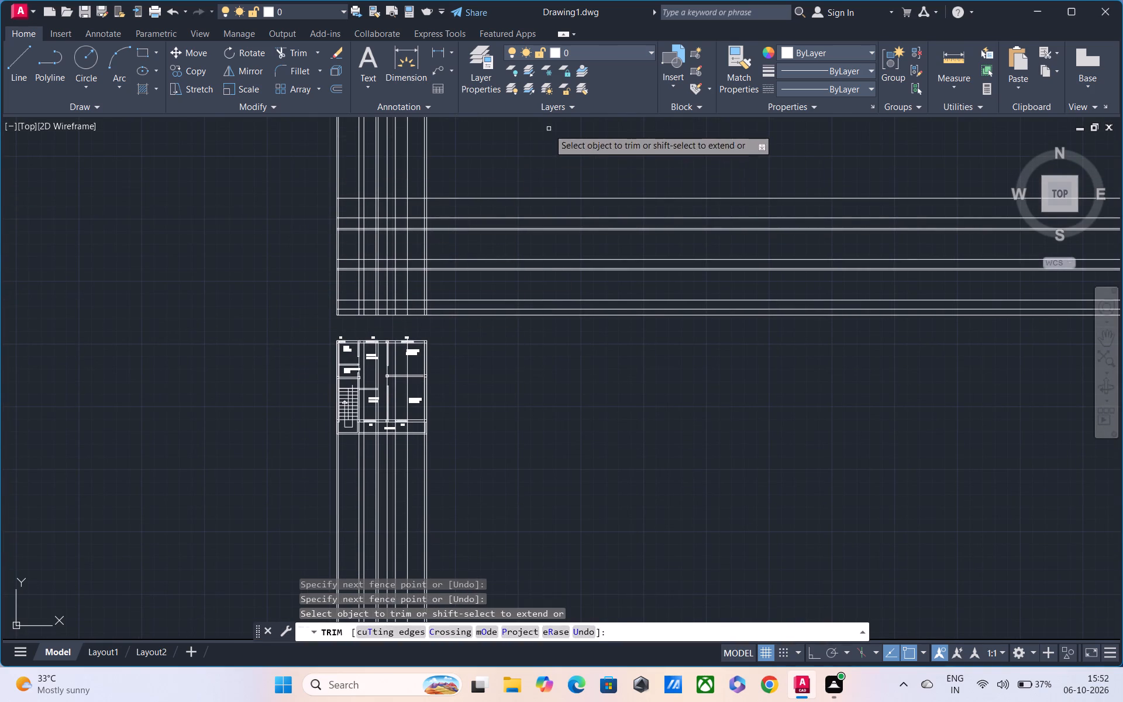
drag(549, 140, 554, 366)
middle_drag(545, 331, 543, 493)
drag(516, 202, 123, 232)
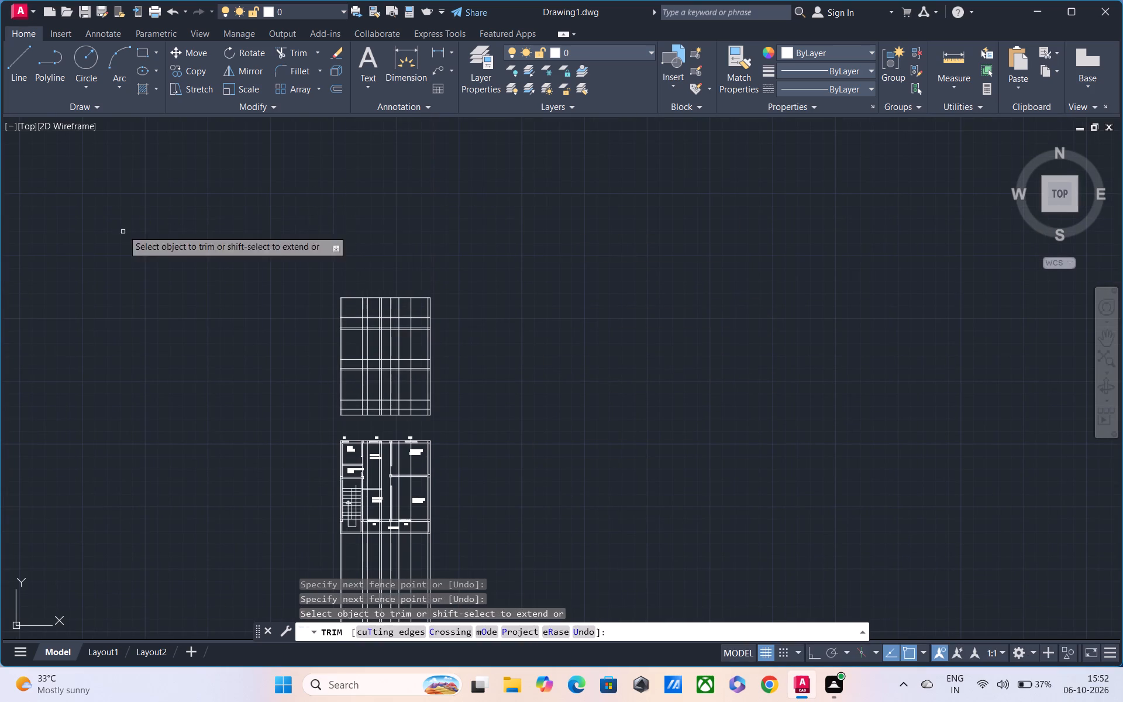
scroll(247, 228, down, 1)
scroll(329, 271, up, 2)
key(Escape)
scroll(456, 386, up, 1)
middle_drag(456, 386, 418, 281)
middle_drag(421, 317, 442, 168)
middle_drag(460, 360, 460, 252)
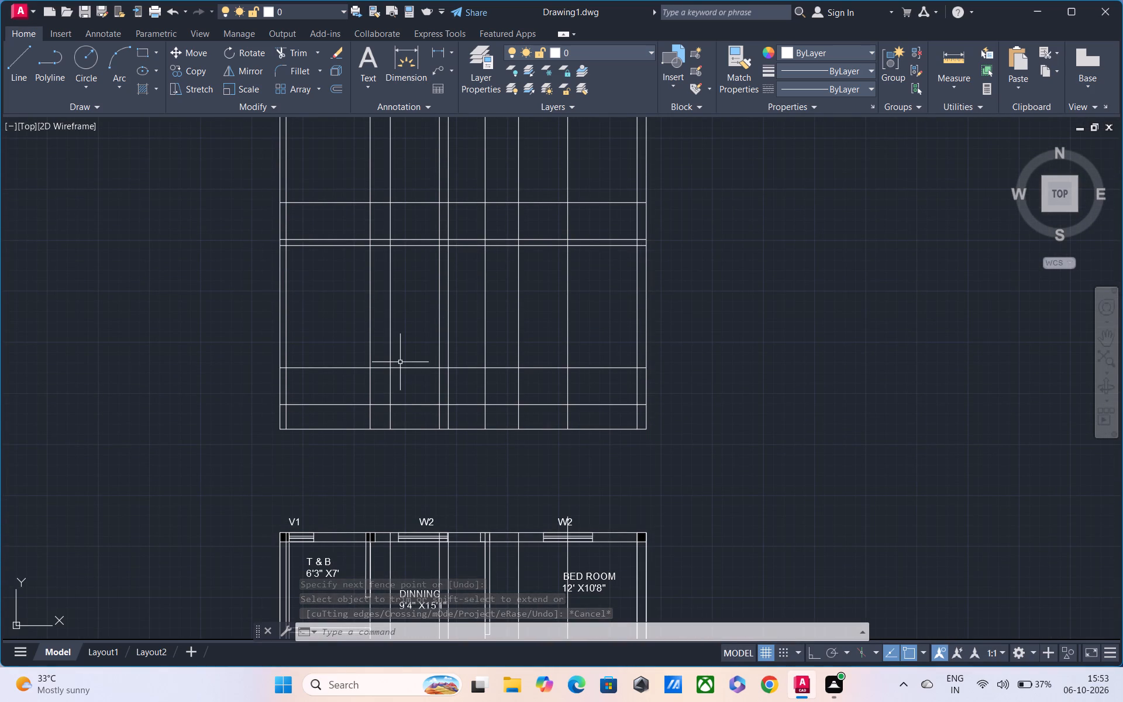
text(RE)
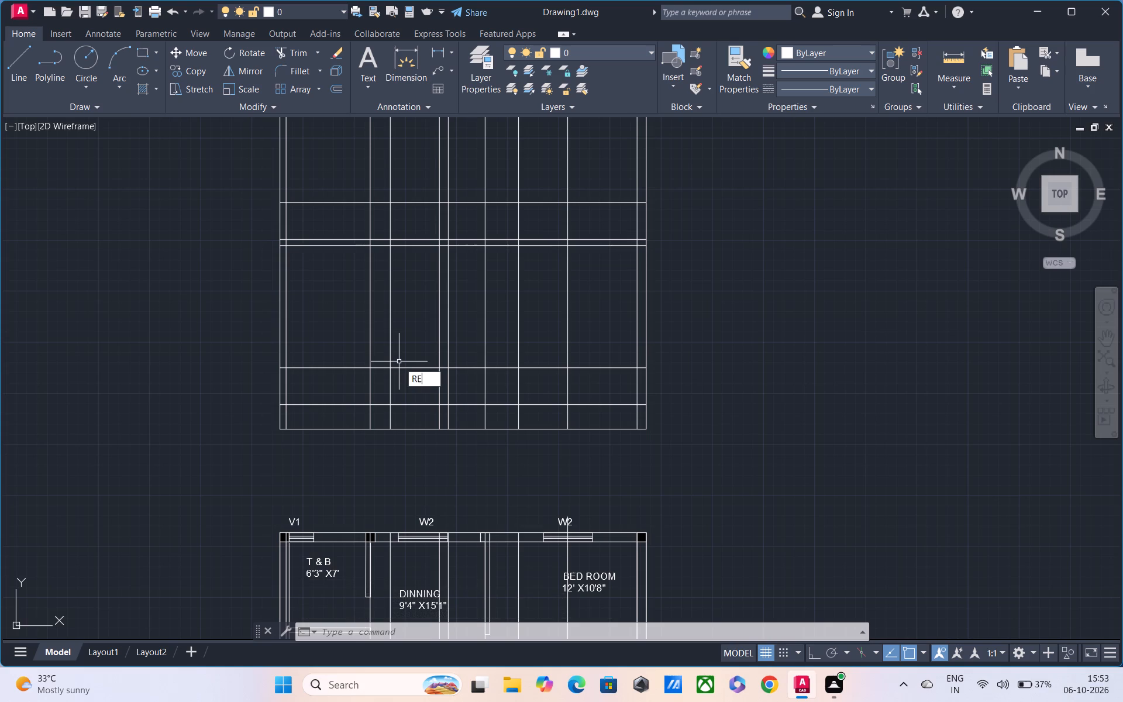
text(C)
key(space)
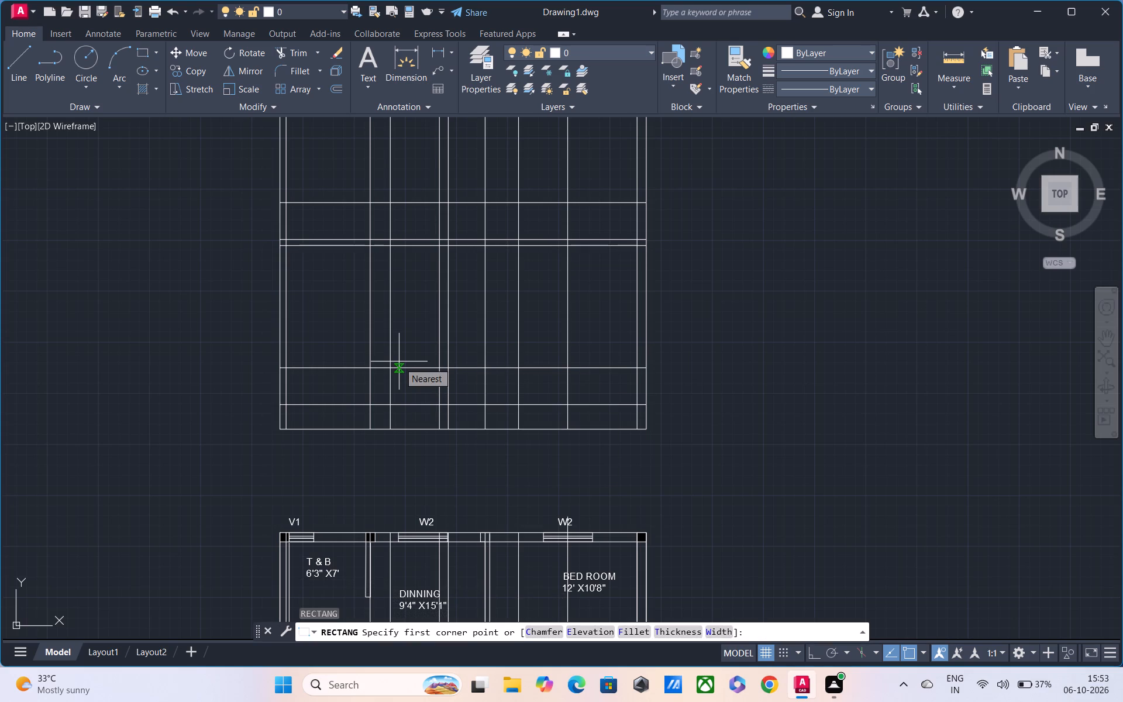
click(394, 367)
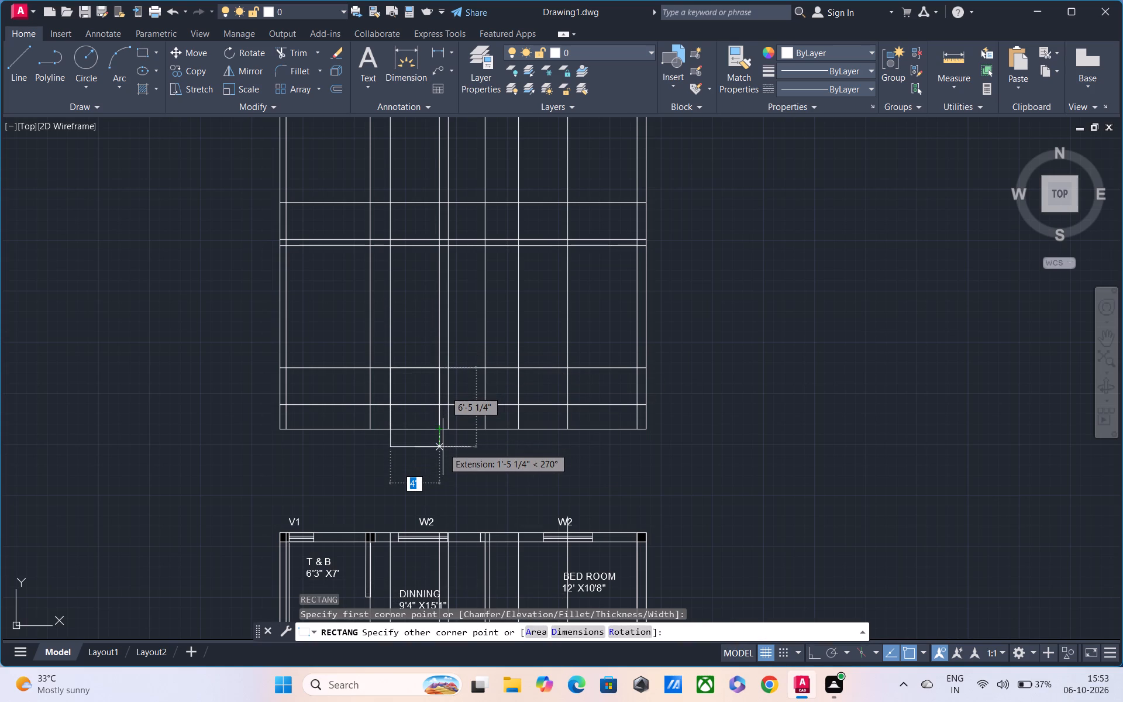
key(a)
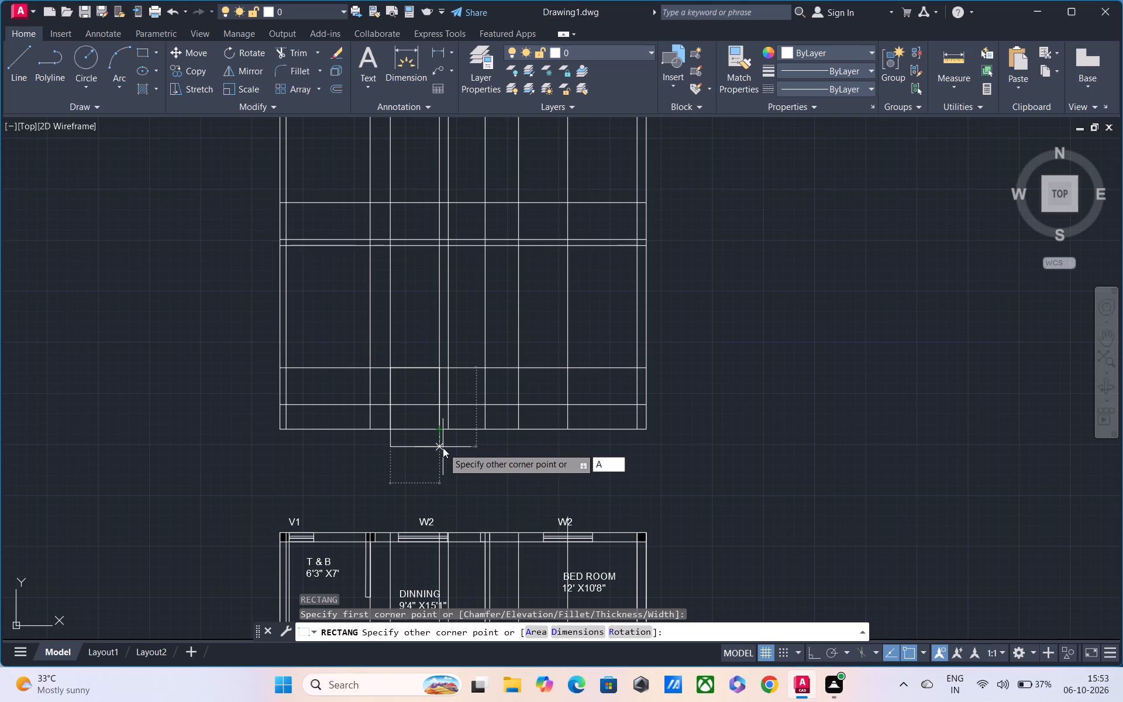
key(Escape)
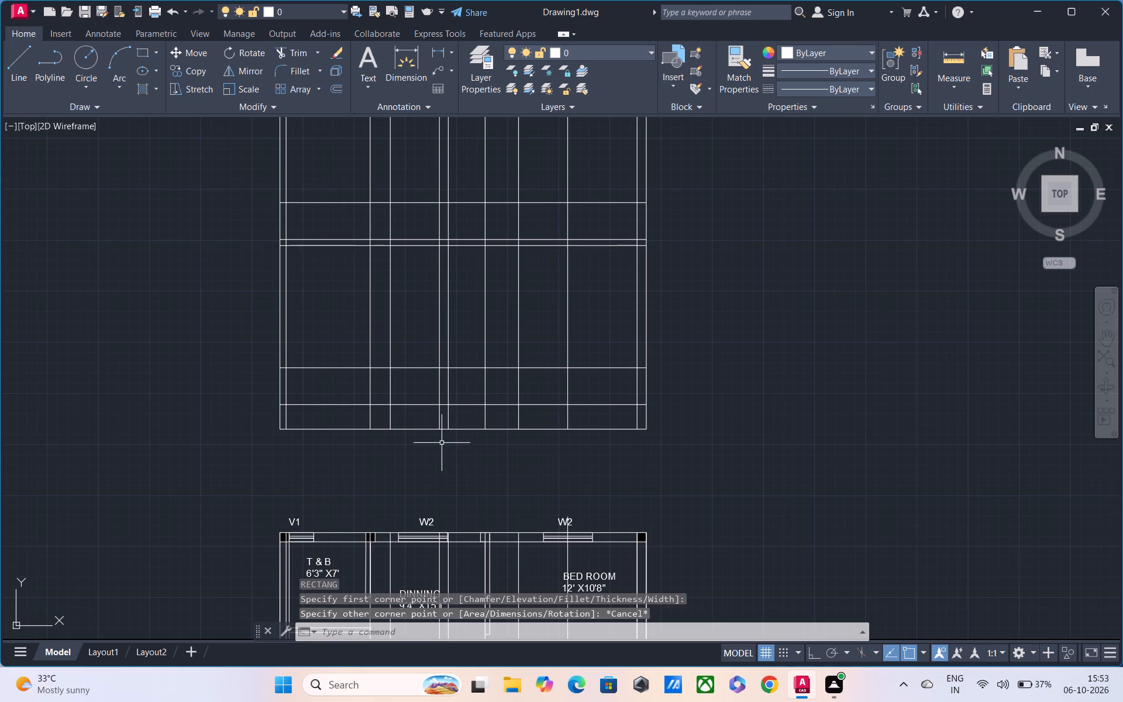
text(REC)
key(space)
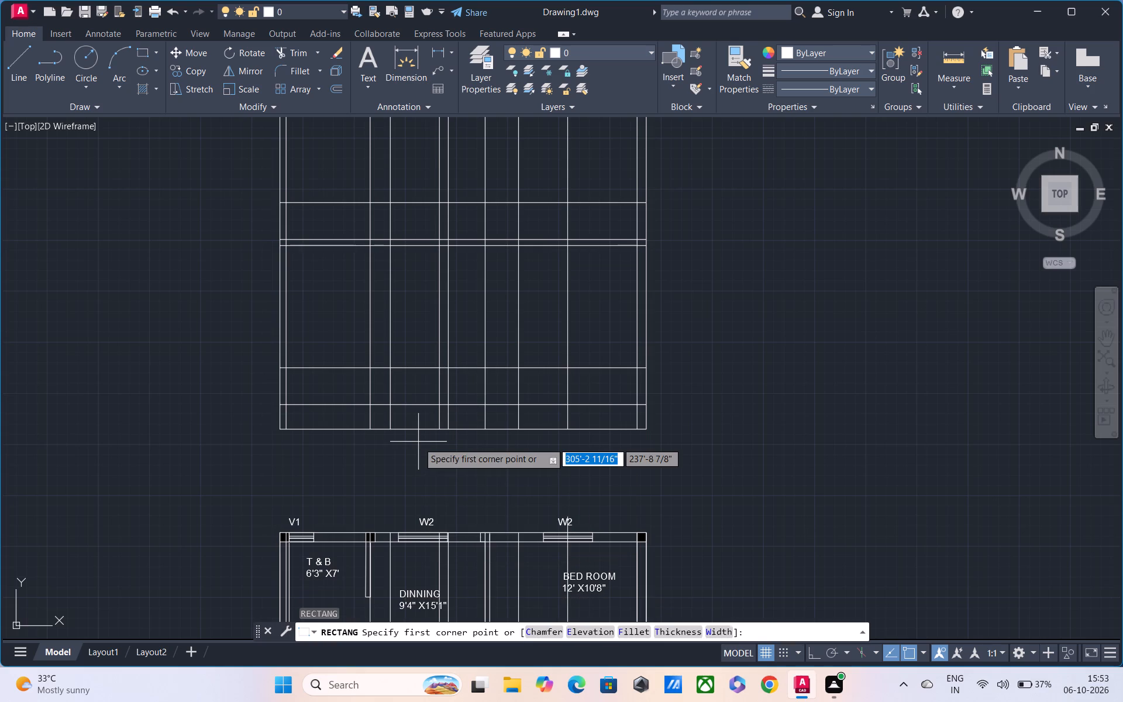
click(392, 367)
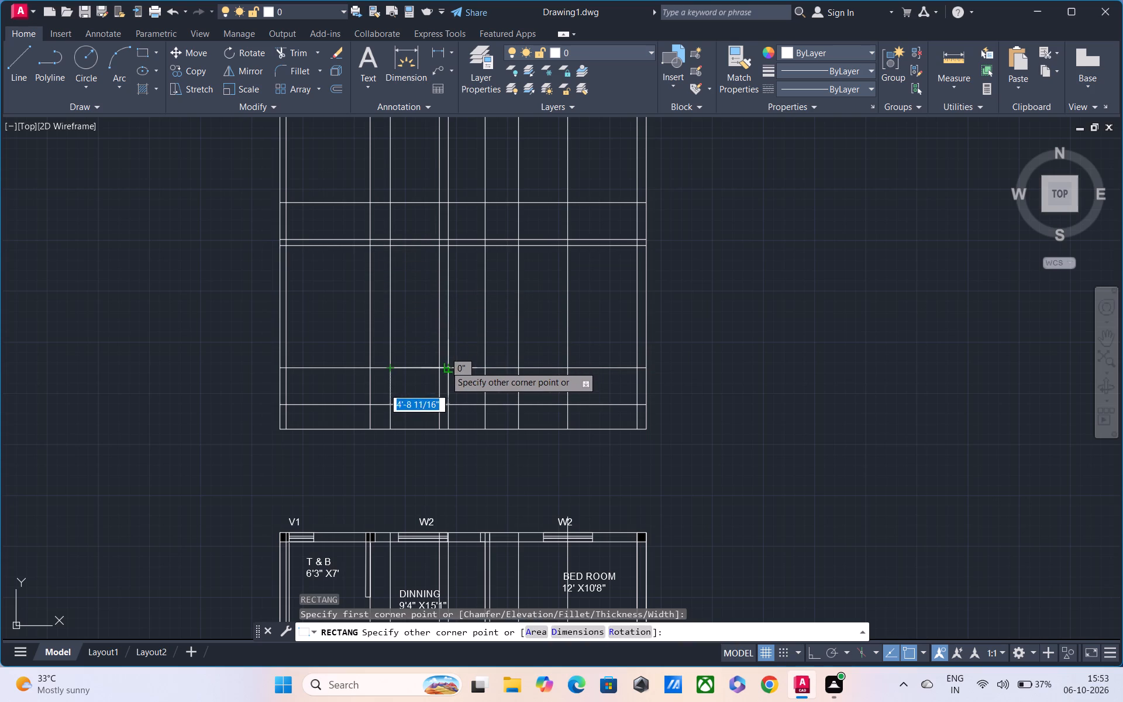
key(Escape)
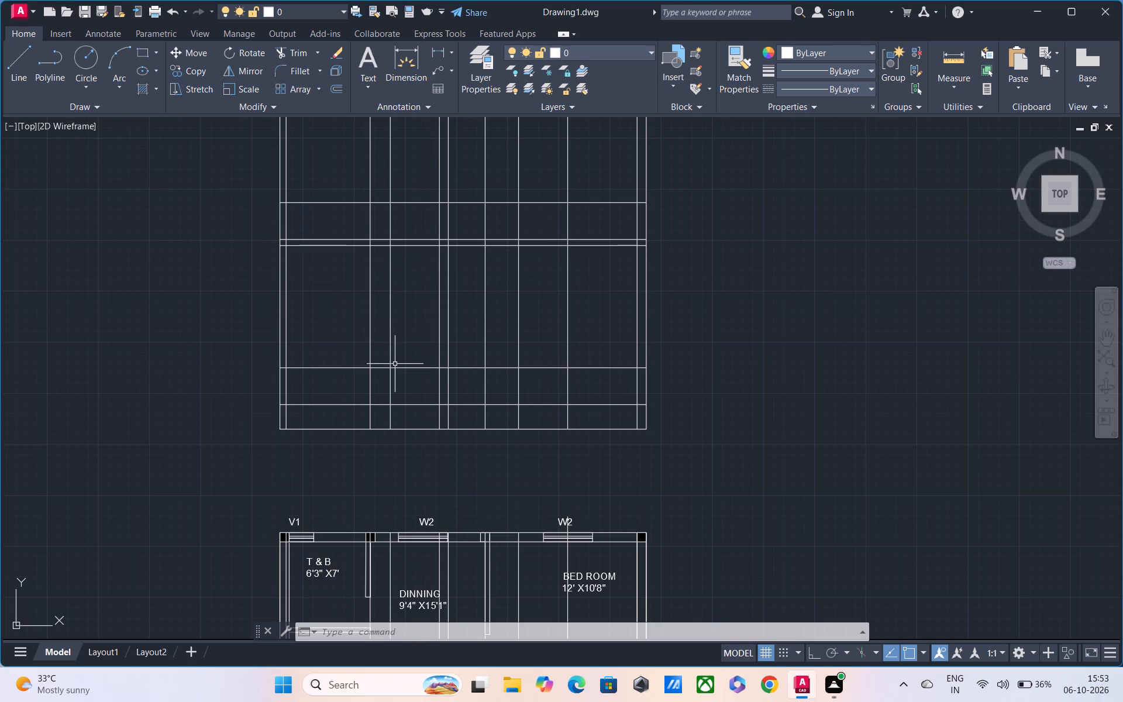
Trim the third horizontal line from the bottom on both sides of the dining-room window bay, including between the closely spaced vertical pair.
text(TR)
key(space)
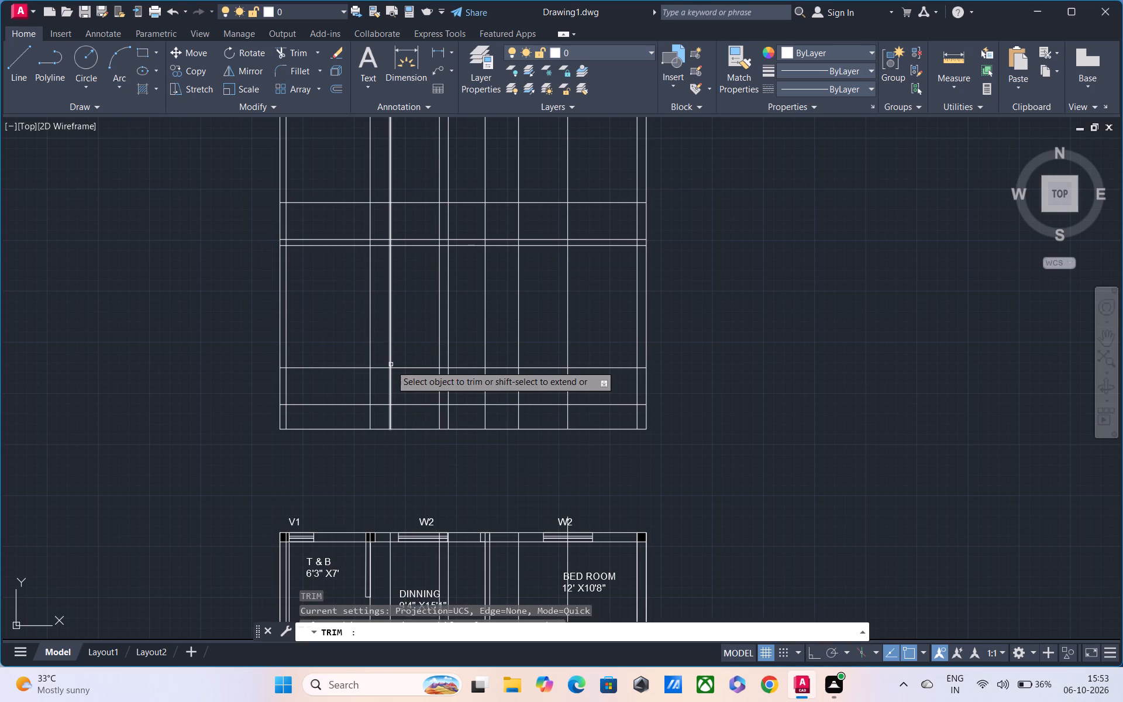
drag(382, 360, 382, 380)
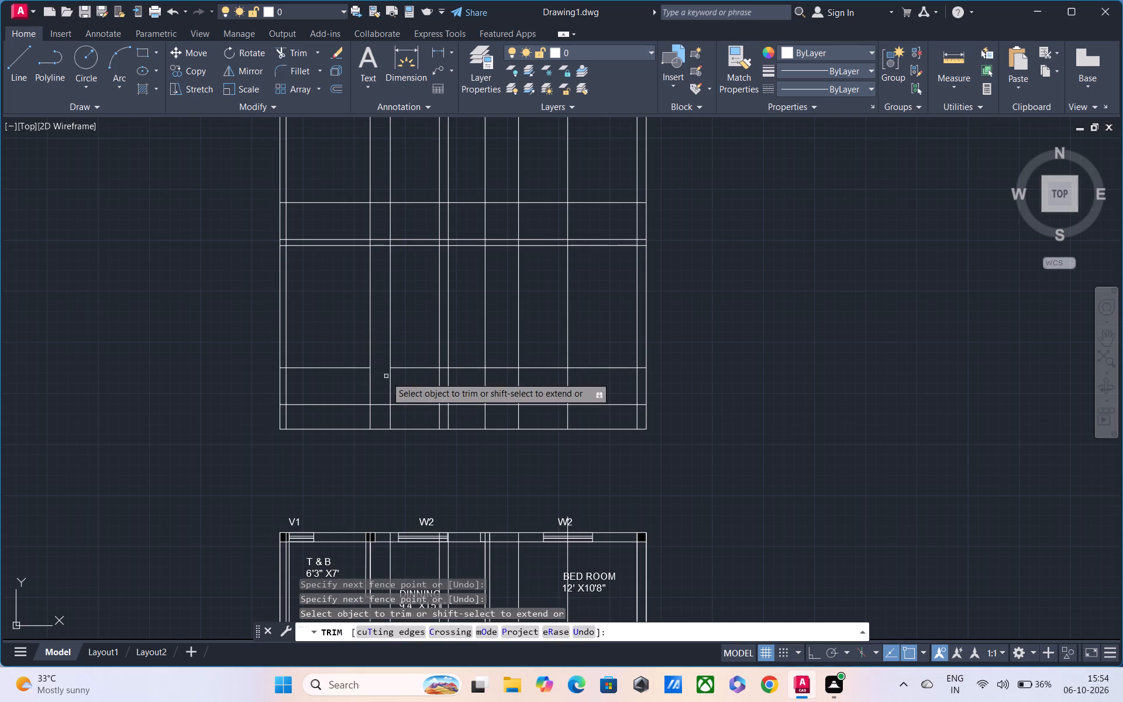
scroll(443, 360, up, 2)
drag(442, 360, 435, 385)
middle_drag(443, 385, 432, 417)
scroll(433, 414, down, 2)
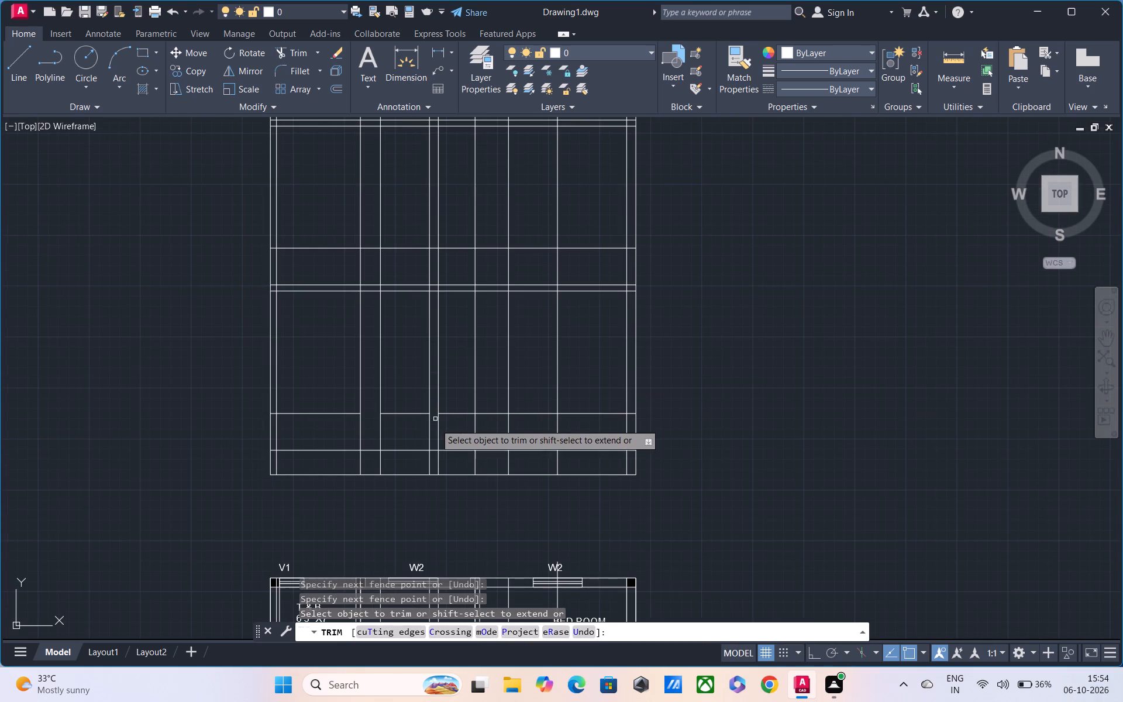
key(Escape)
Offset the short sill segment above the dining-room W2 window upward by 4' for the window head.
text(O)
key(space)
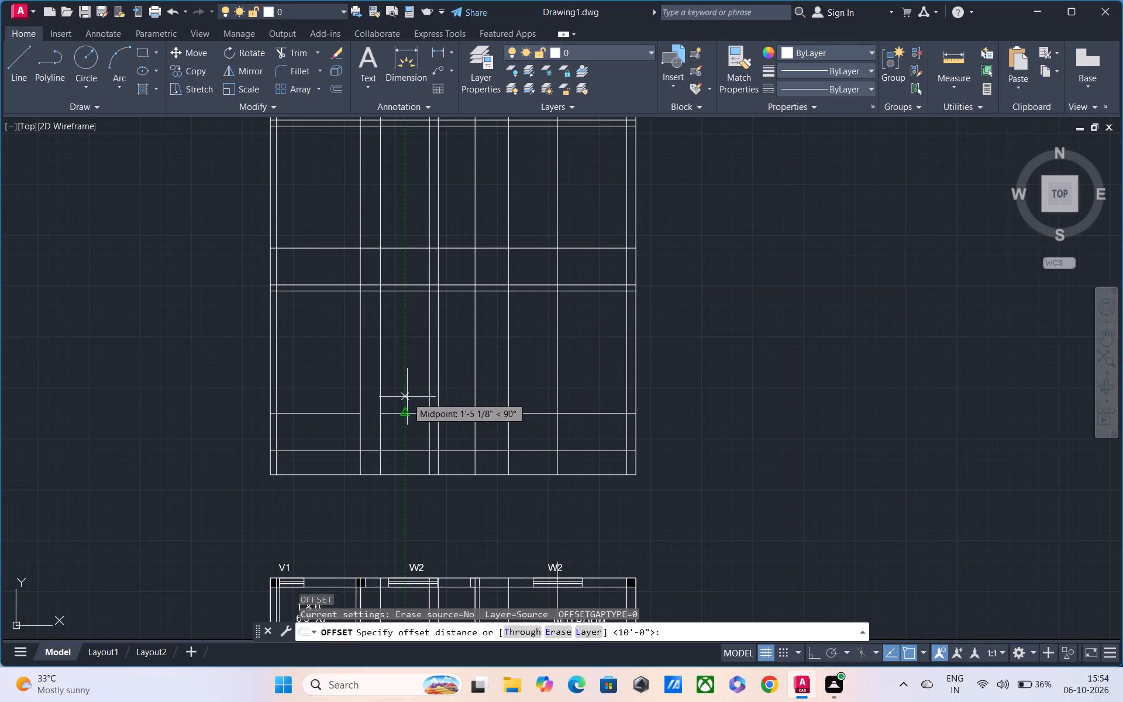
text(4')
key(Return)
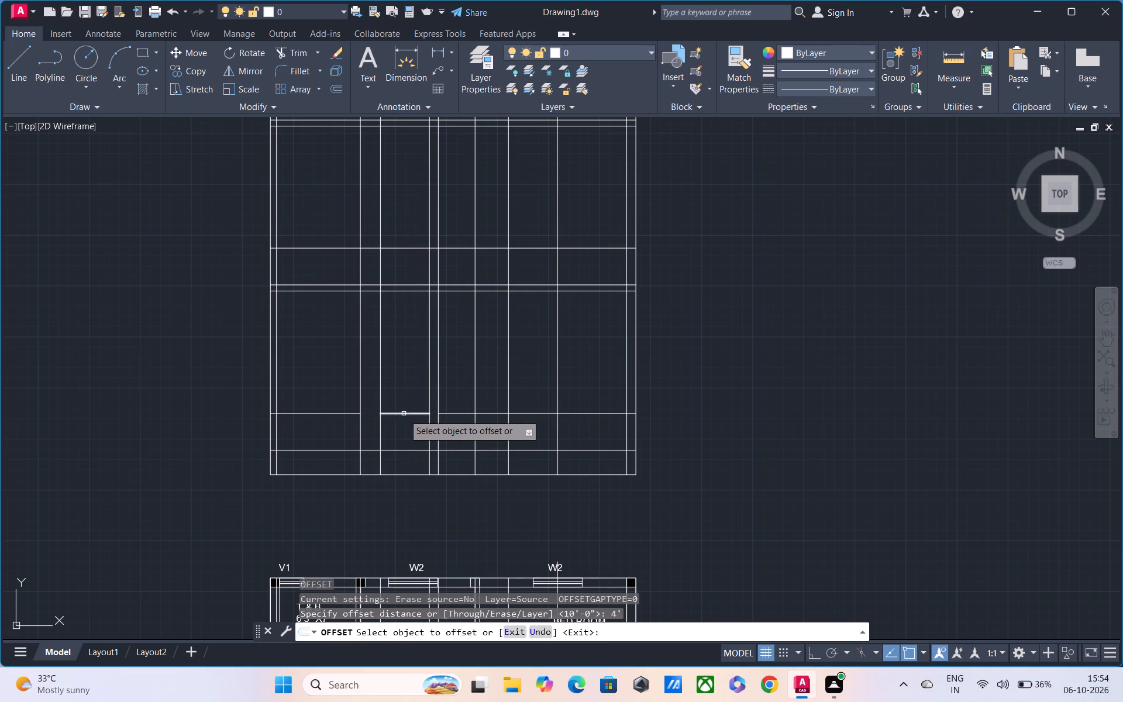
click(404, 414)
click(415, 378)
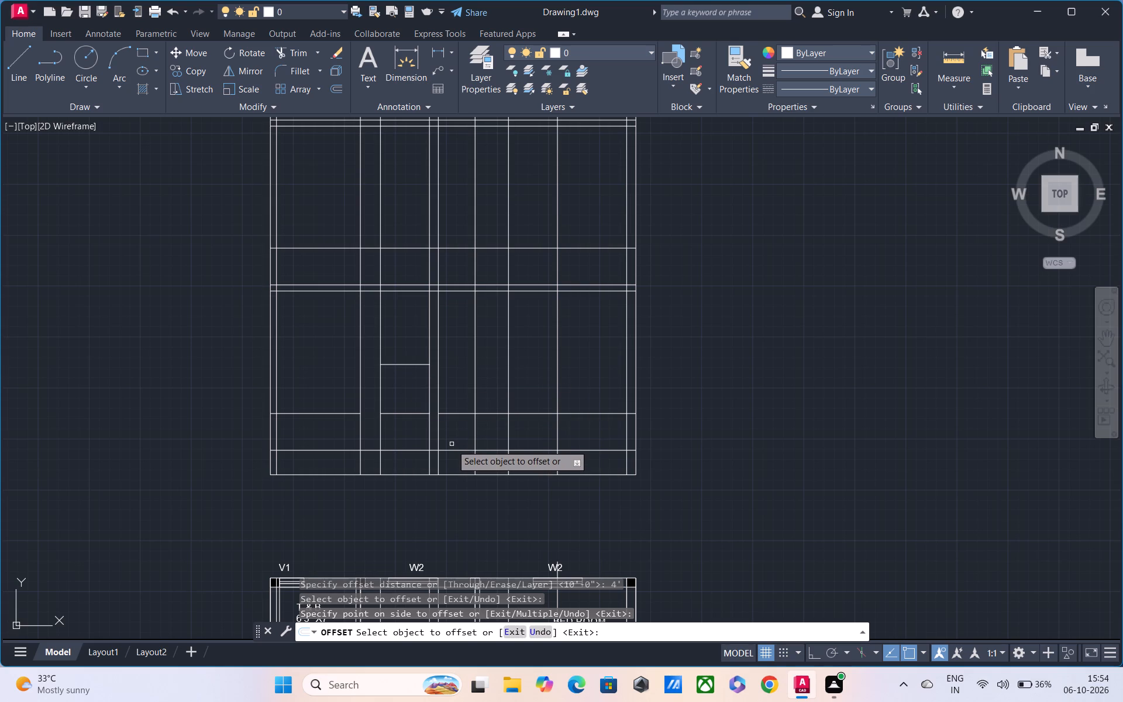
middle_drag(460, 471, 440, 372)
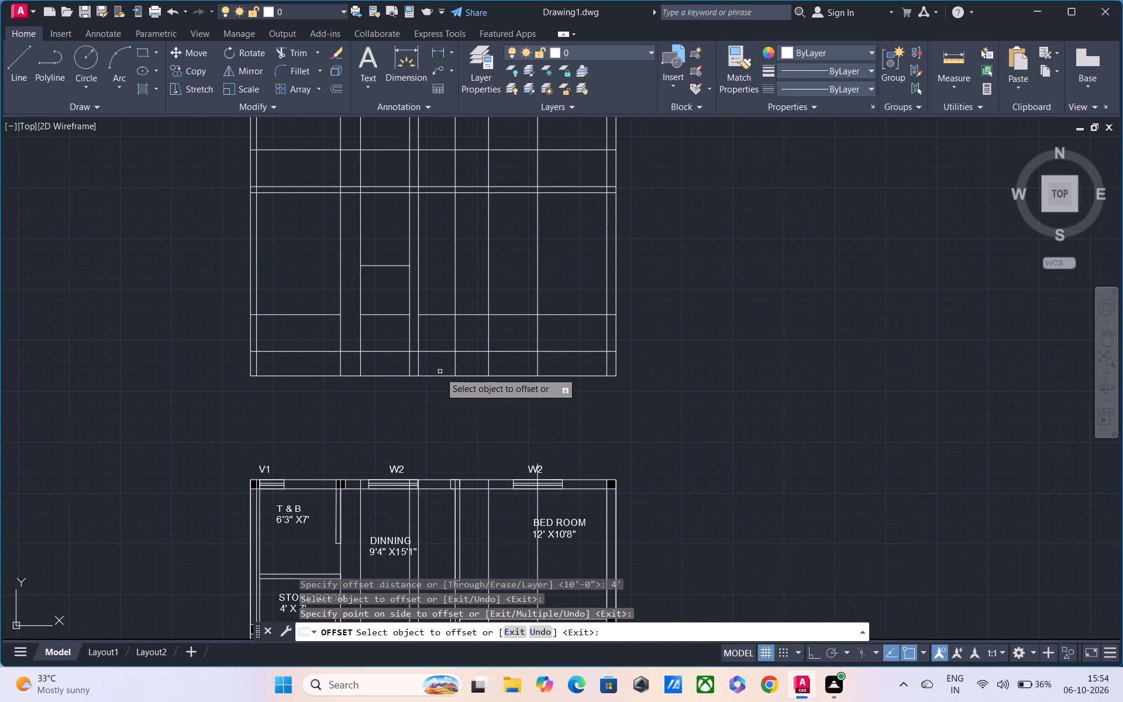
middle_drag(440, 373, 412, 422)
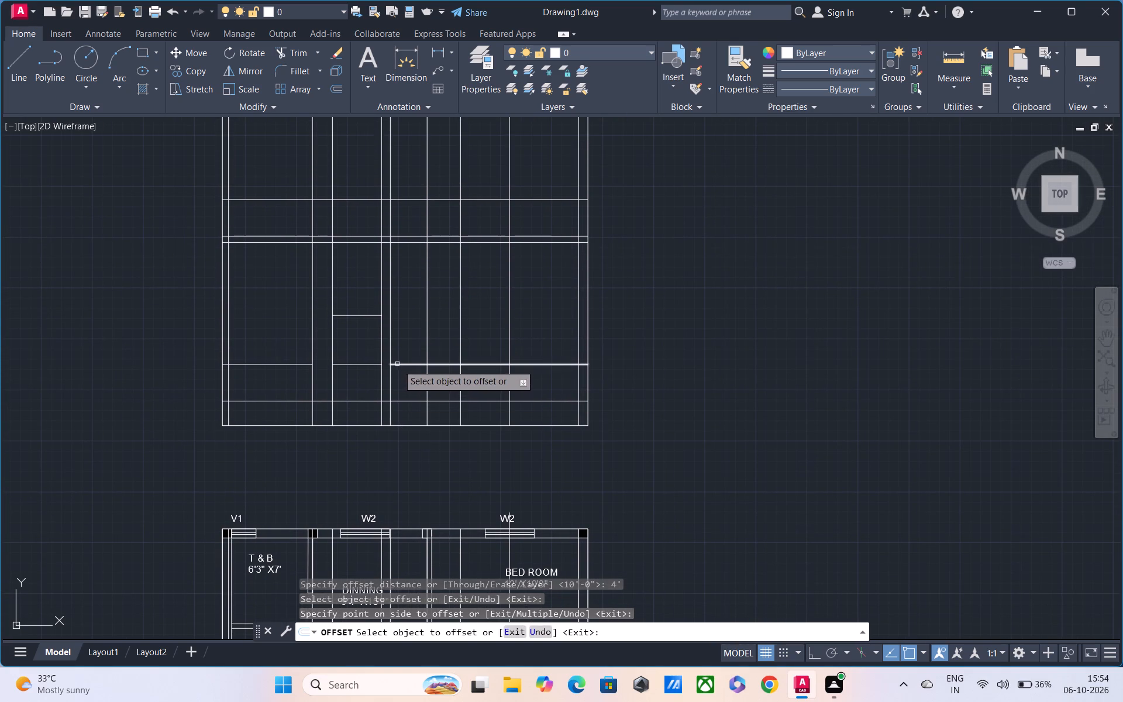
key(Escape)
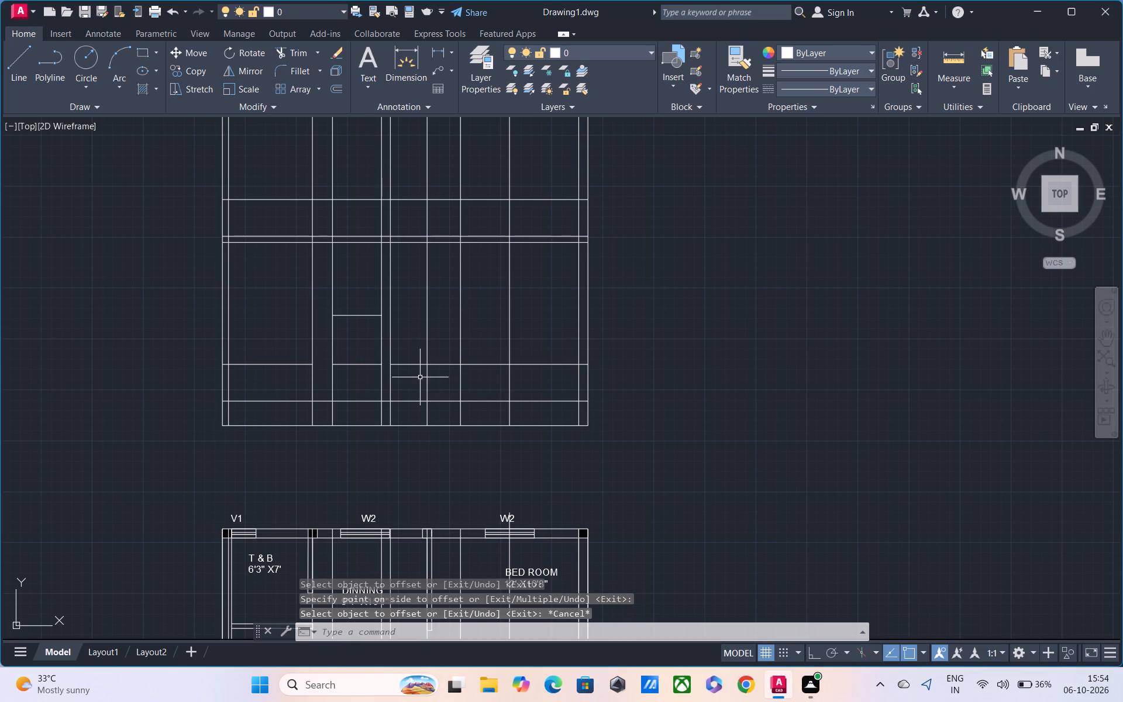
Trim the sill-level line from the close vertical pair to the next vertical, and the second-lowest horizontal between that pair.
text(TRV)
key(BackSpace)
key(space)
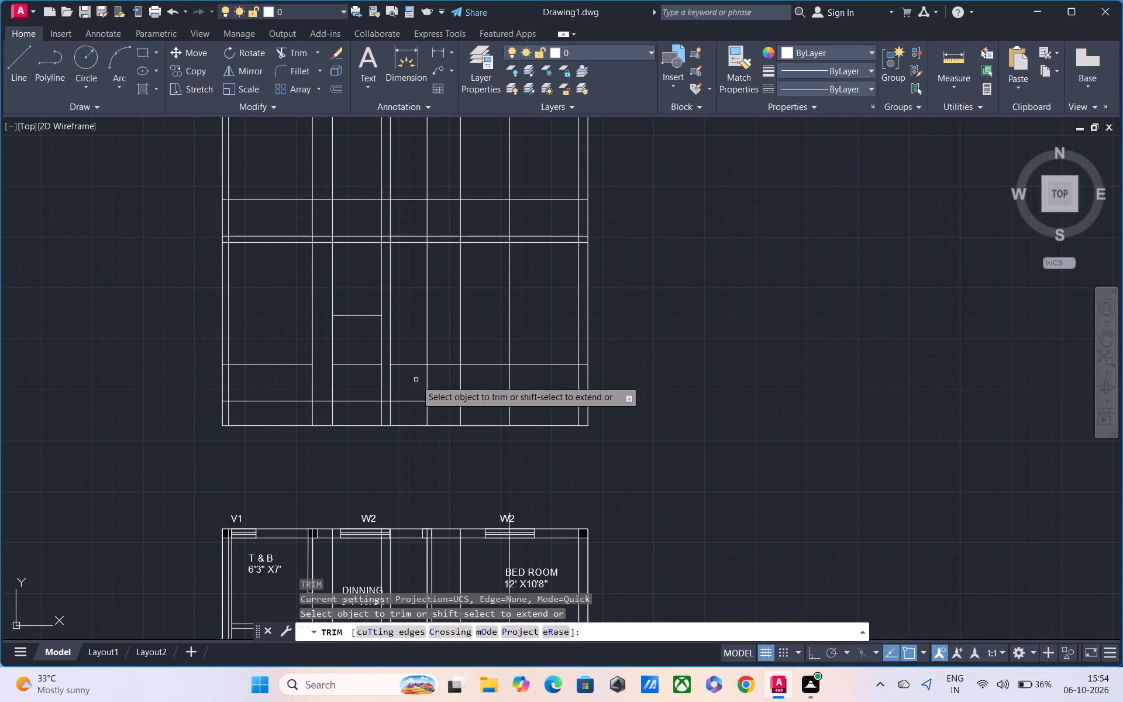
drag(416, 349, 402, 381)
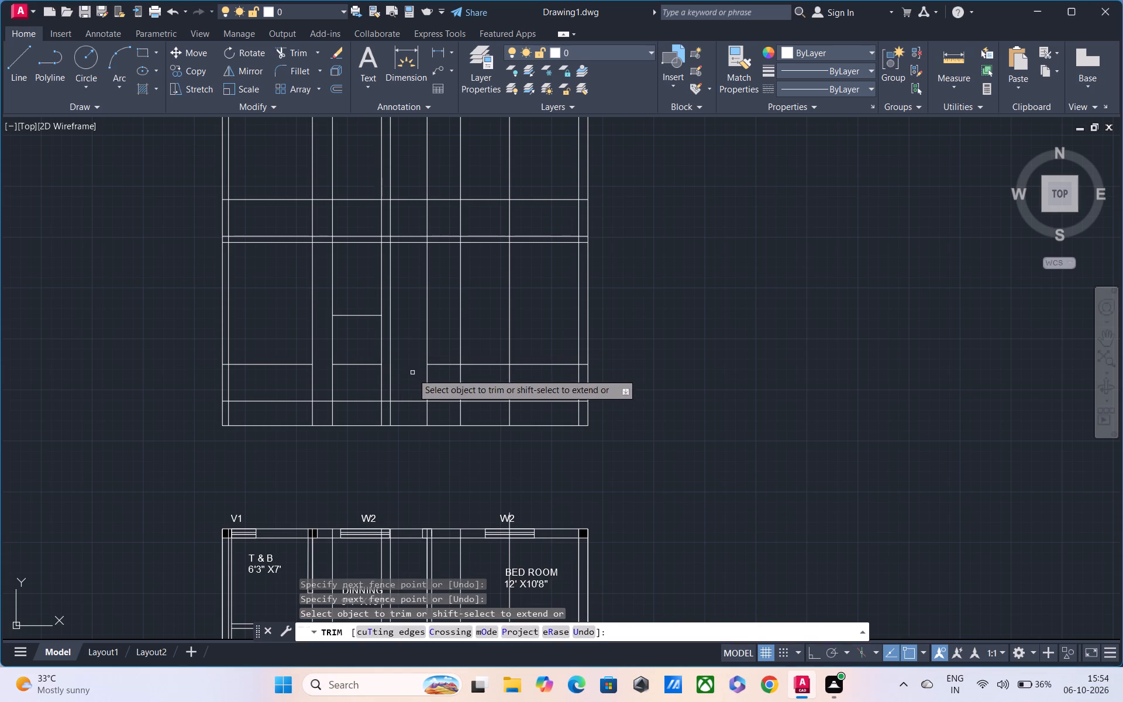
middle_drag(412, 373, 398, 339)
scroll(383, 366, up, 2)
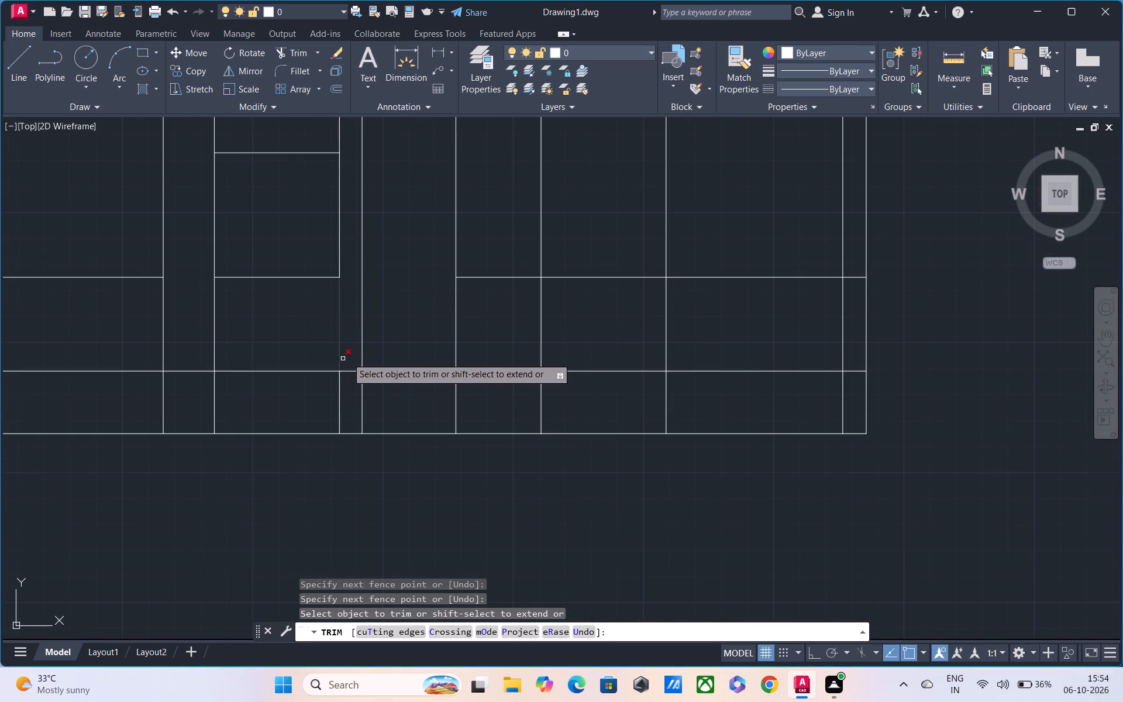
drag(352, 355, 352, 388)
middle_drag(353, 371, 327, 424)
scroll(326, 424, down, 1)
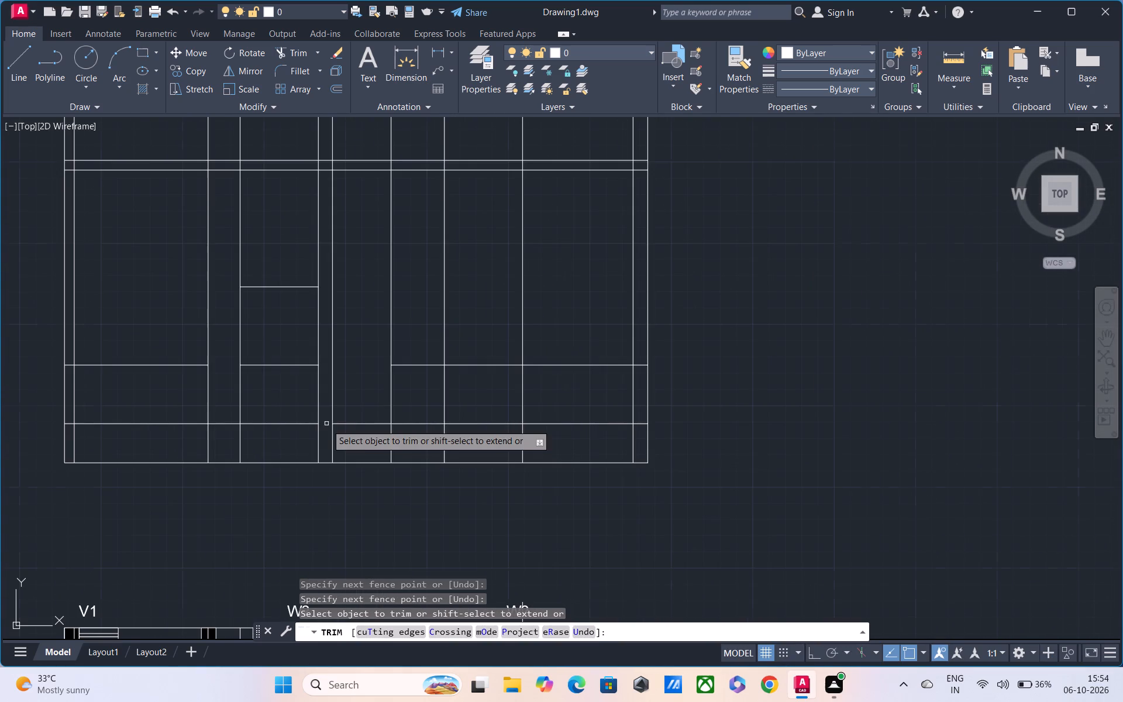
scroll(387, 410, up, 1)
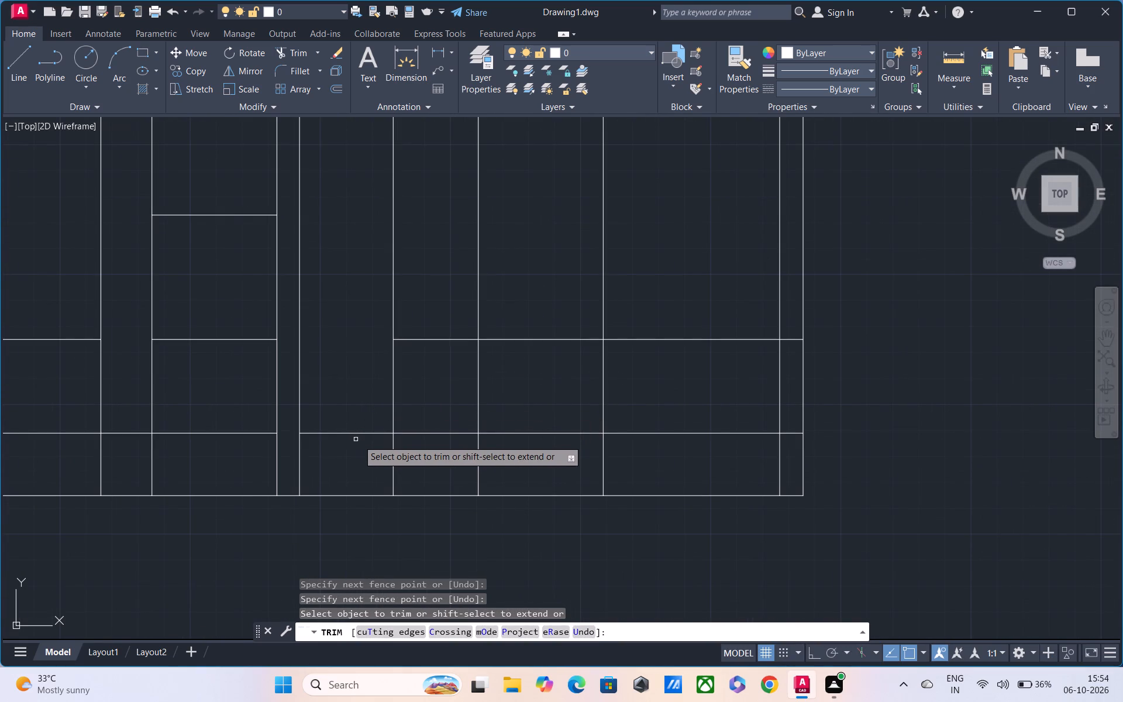
middle_drag(363, 445, 345, 475)
scroll(341, 480, down, 1)
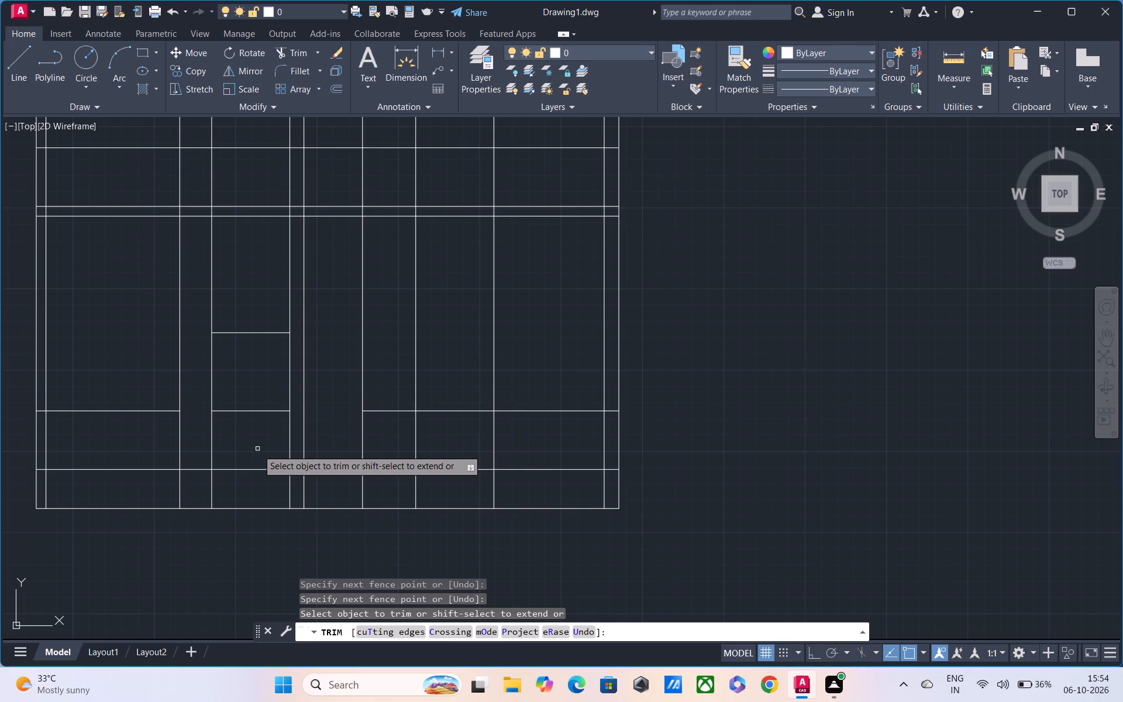
drag(163, 442, 173, 442)
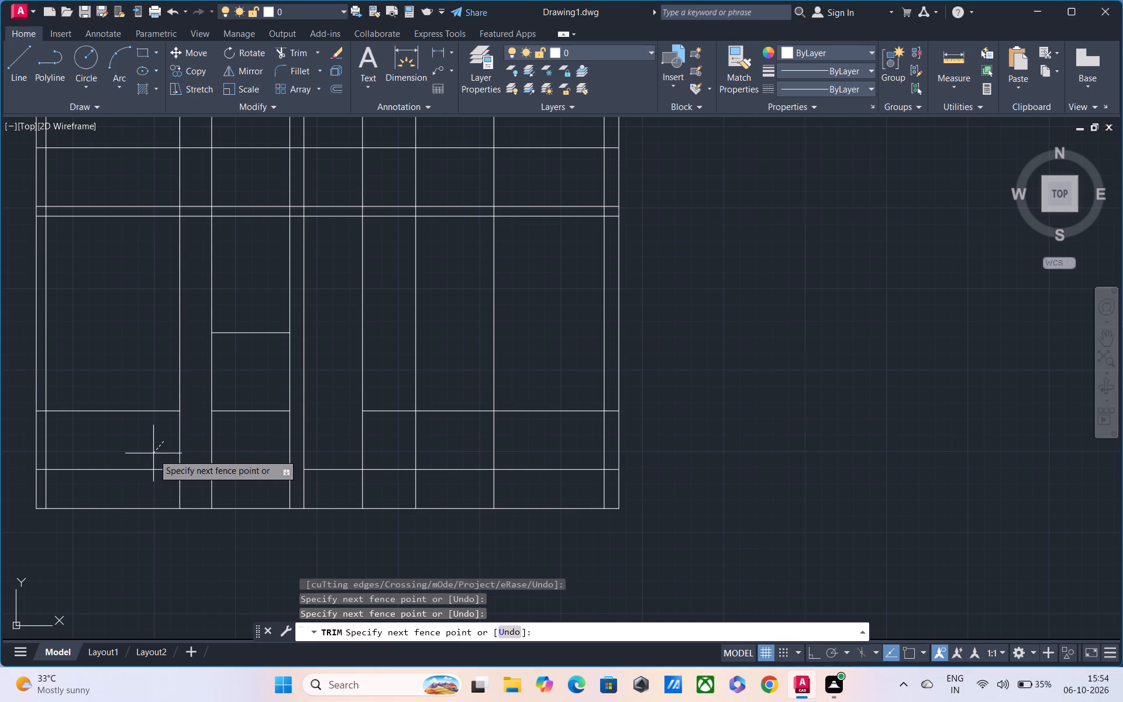
key(Escape)
Trim the window bay's two vertical lines below the sill and above the head, leaving a closed window outline.
text(TR)
key(space)
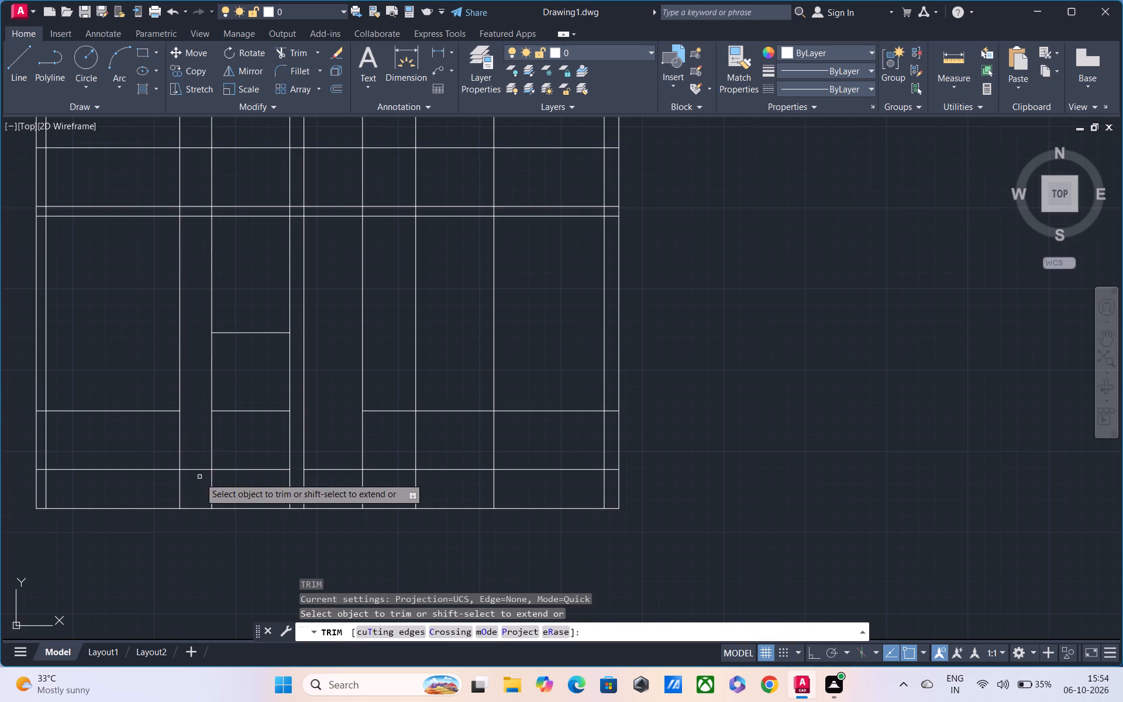
drag(206, 440, 288, 436)
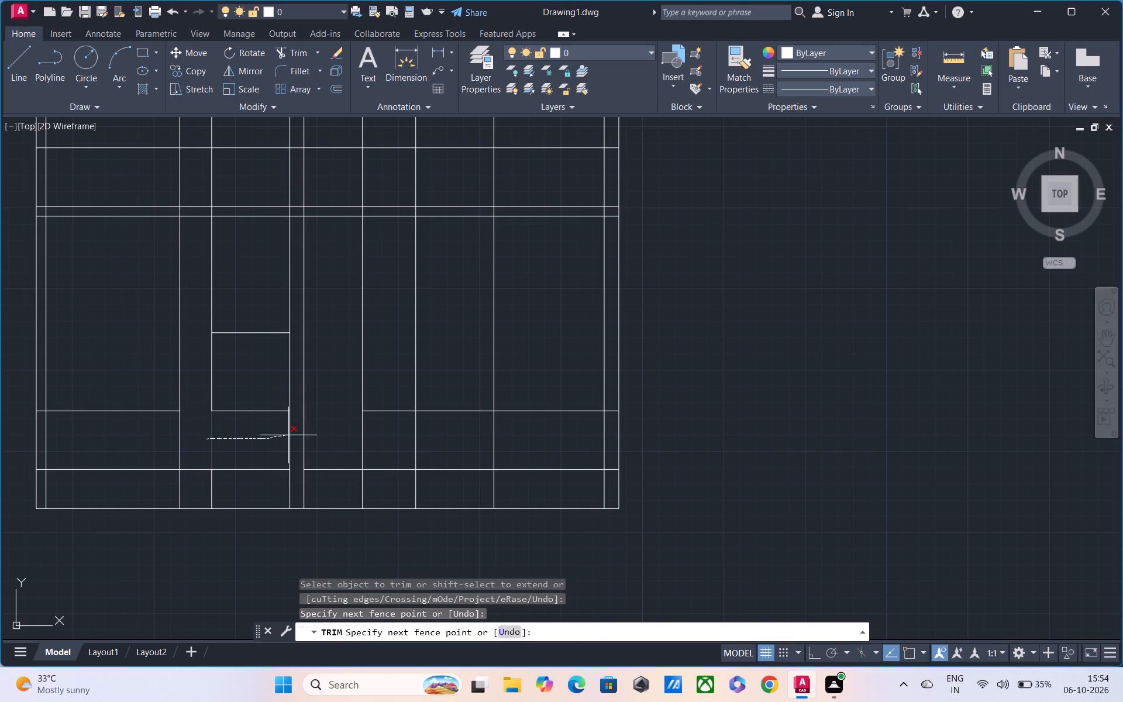
drag(288, 436, 291, 435)
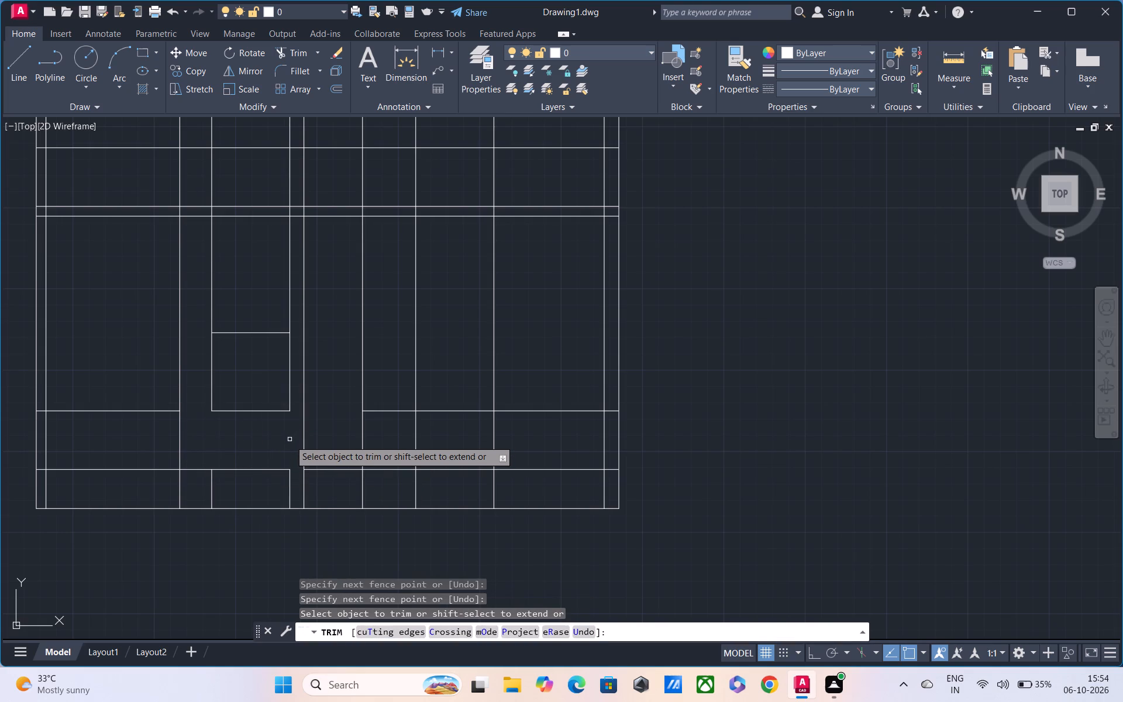
middle_drag(280, 446, 221, 464)
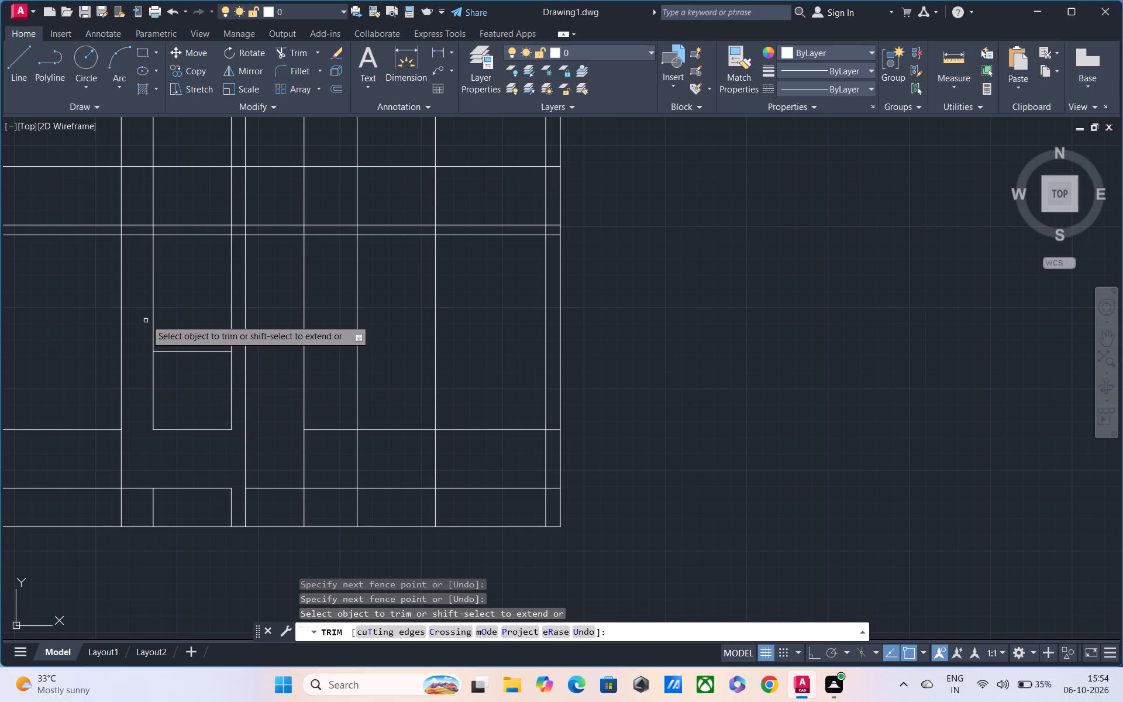
drag(145, 319, 232, 315)
scroll(232, 315, down, 1)
middle_drag(232, 315, 224, 312)
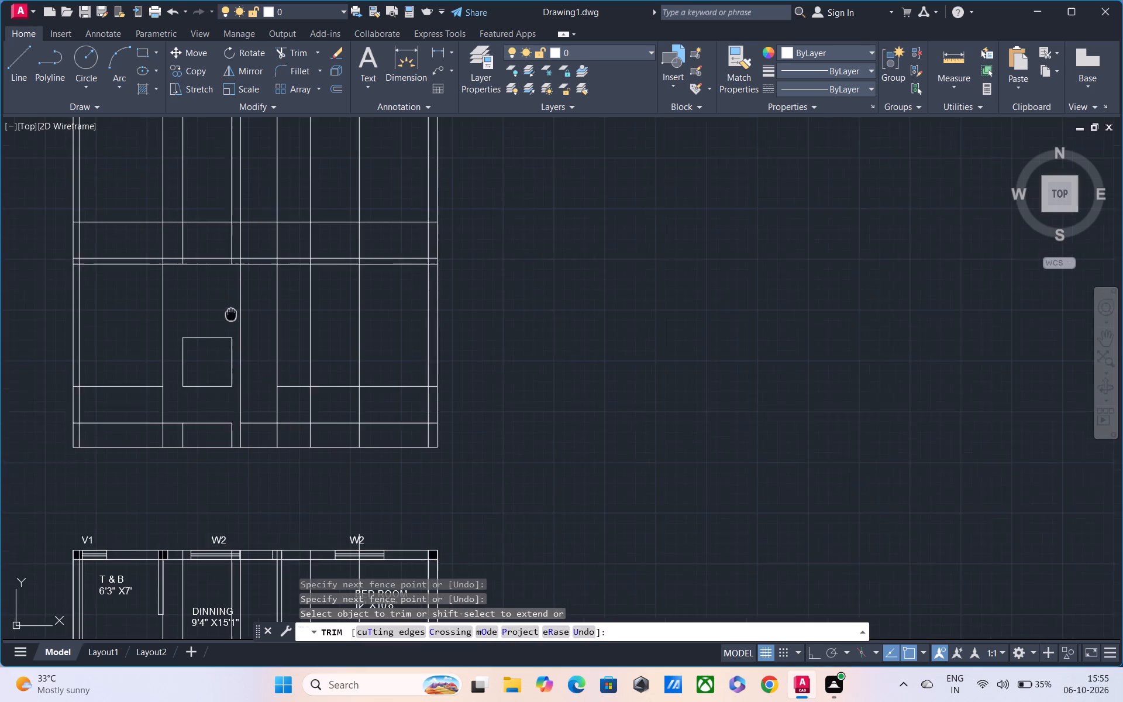
middle_drag(224, 312, 188, 311)
key(Escape)
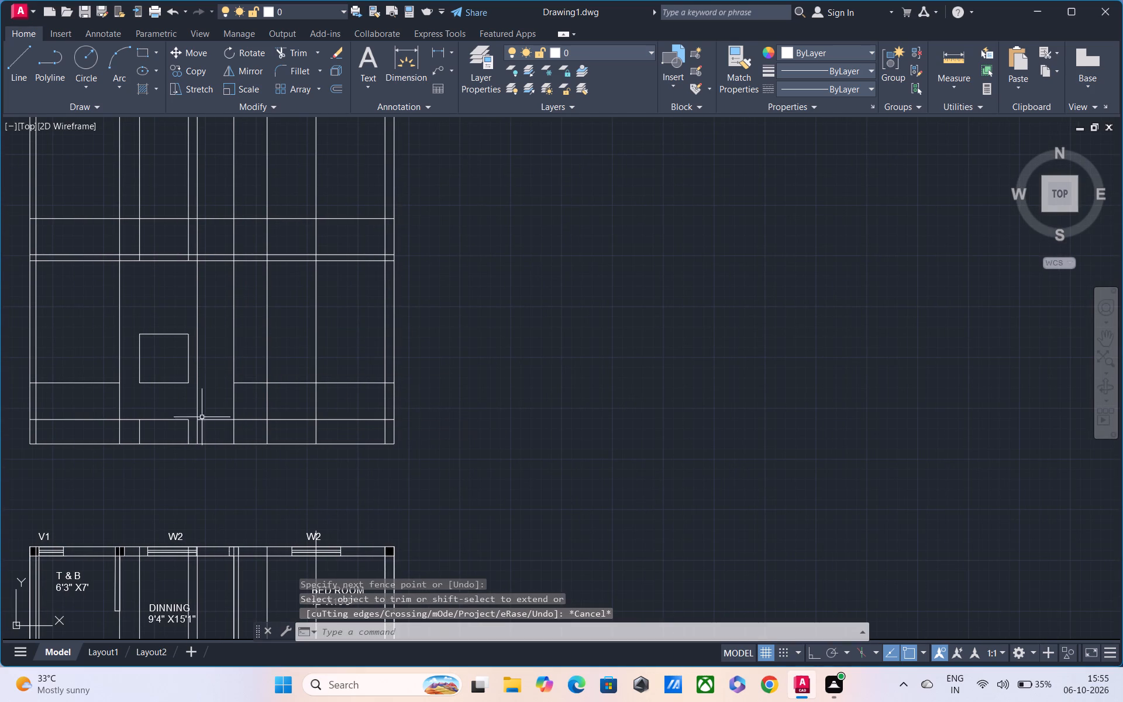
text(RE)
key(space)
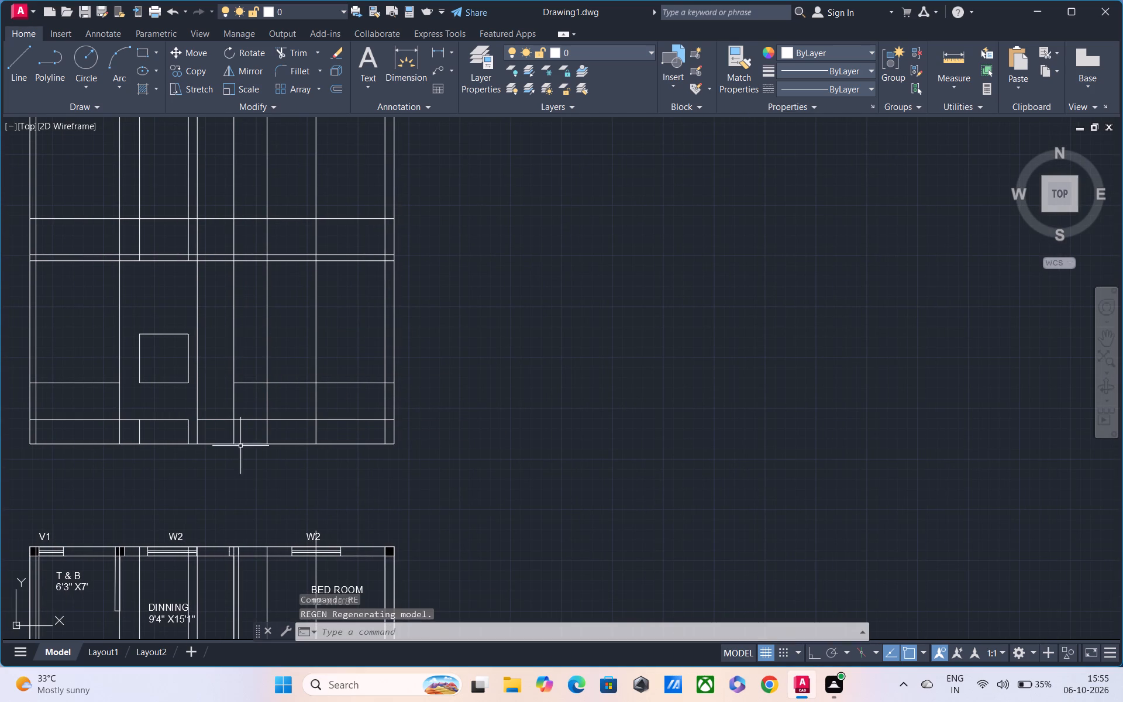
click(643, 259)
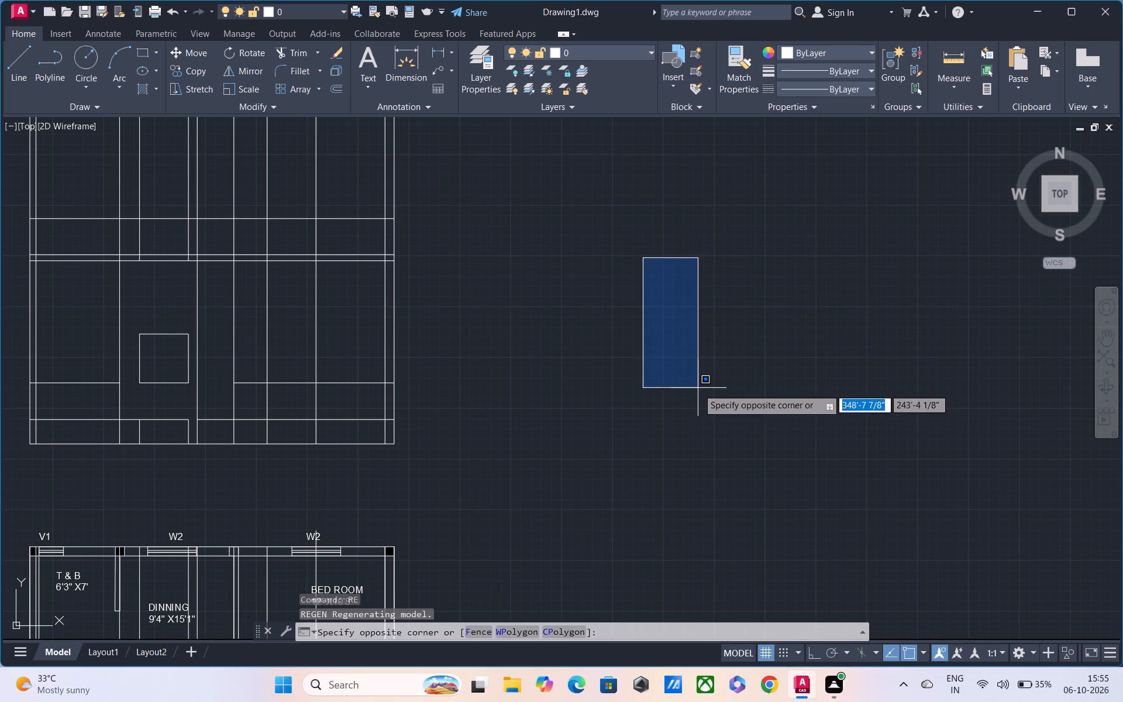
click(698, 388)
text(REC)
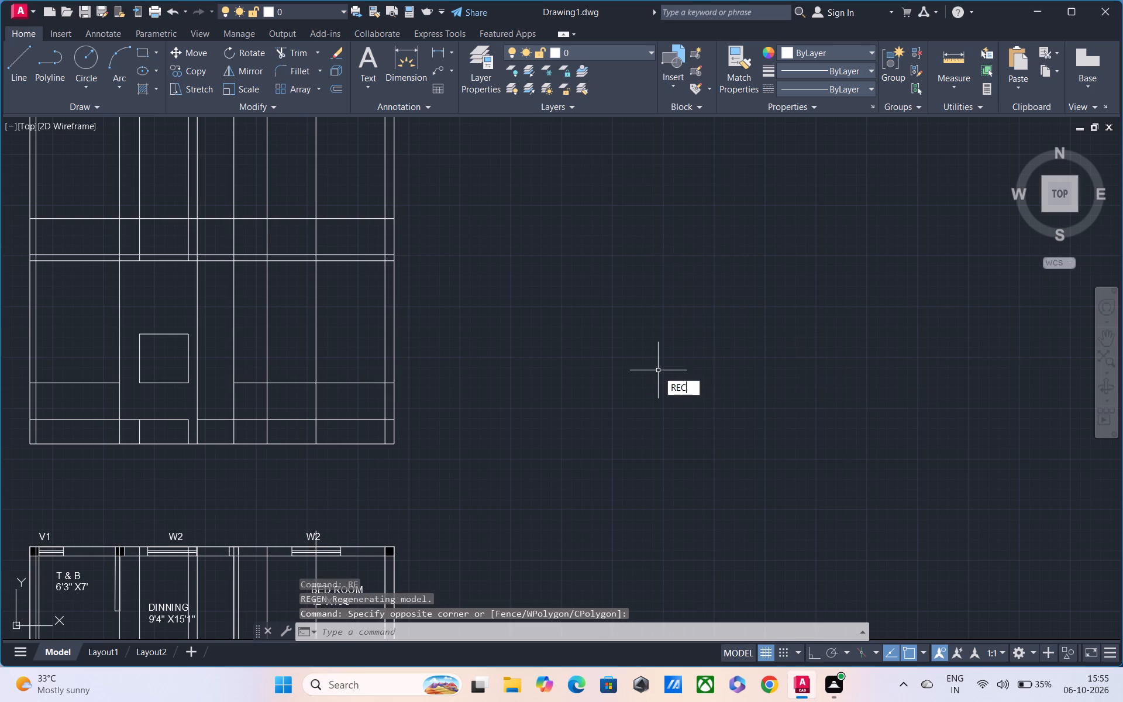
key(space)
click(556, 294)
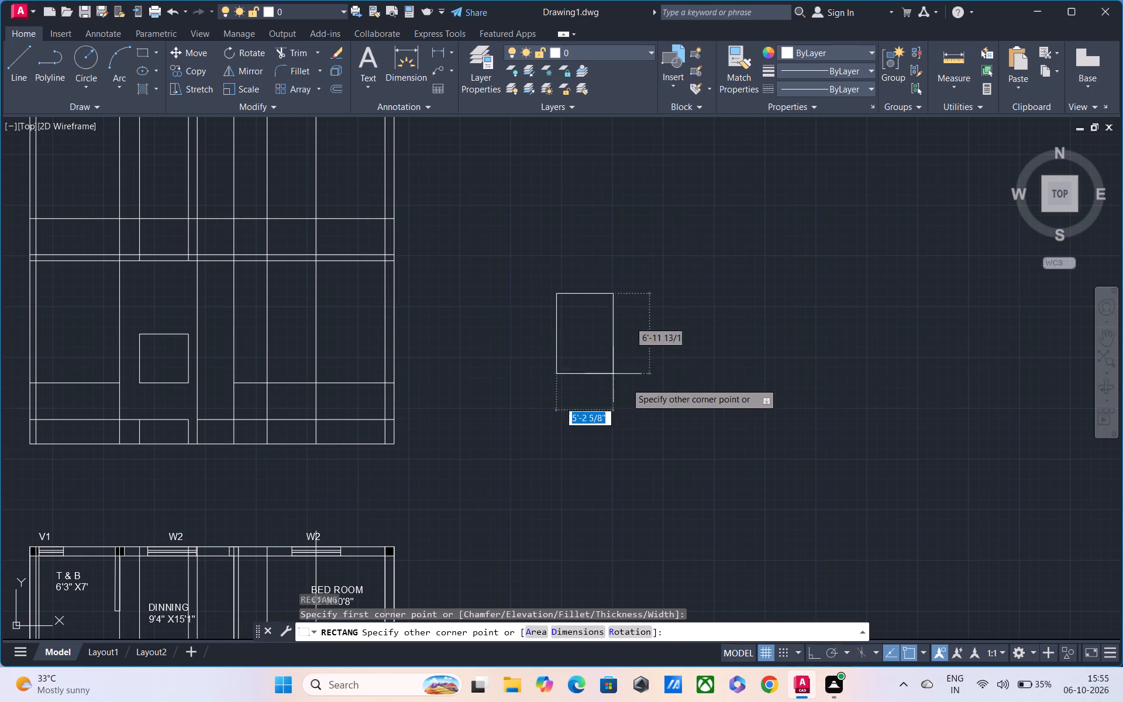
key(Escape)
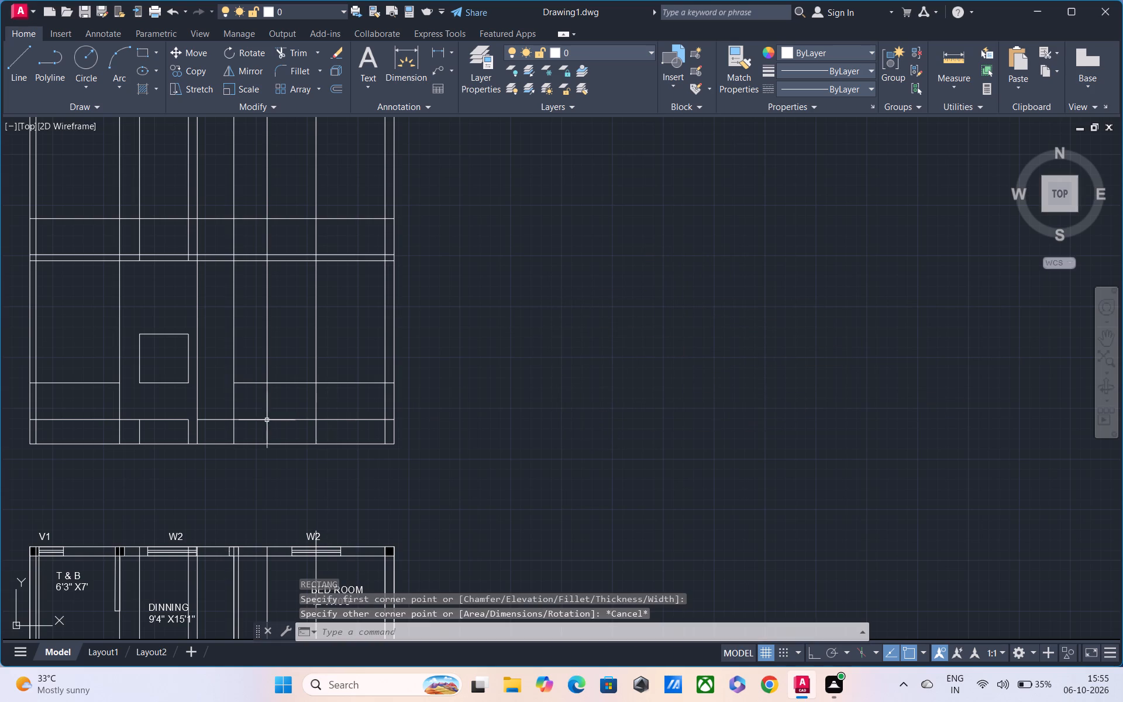
Draw a 3' by 7' door rectangle beside the dining-room window outline, from the floor line up to window-head level.
text(REC)
key(space)
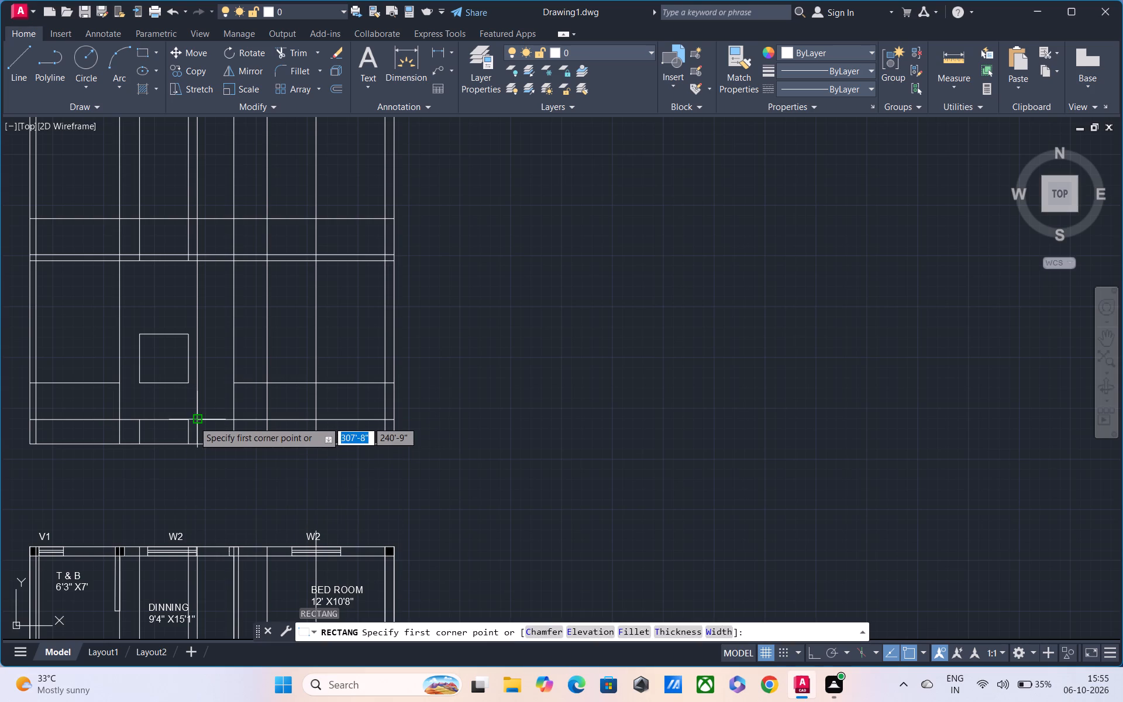
click(199, 419)
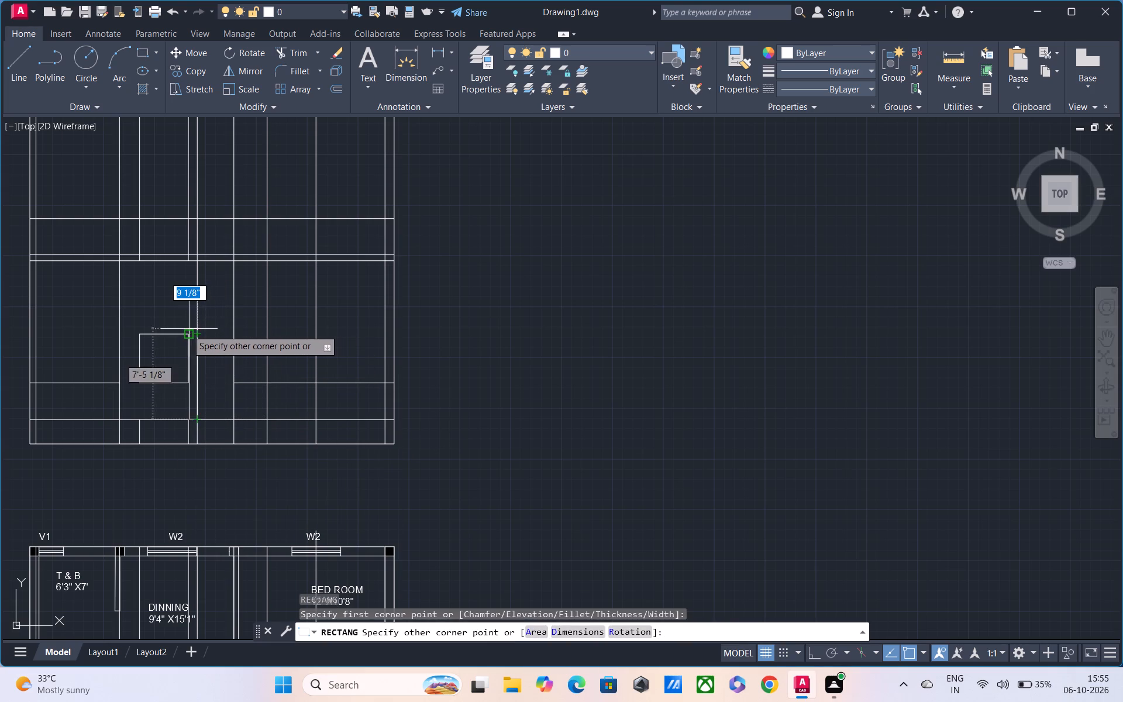
click(231, 329)
key(Escape)
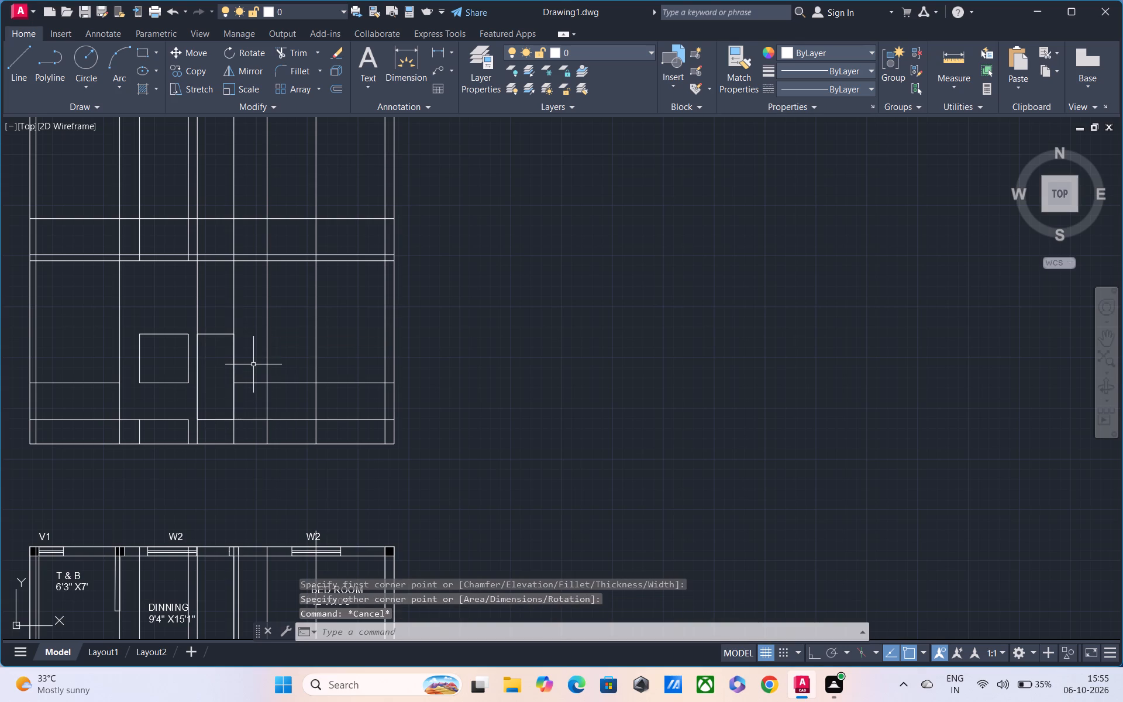
Trim the sill-level line between the door rectangle and the next vertical on the bedroom side.
text(TR)
key(space)
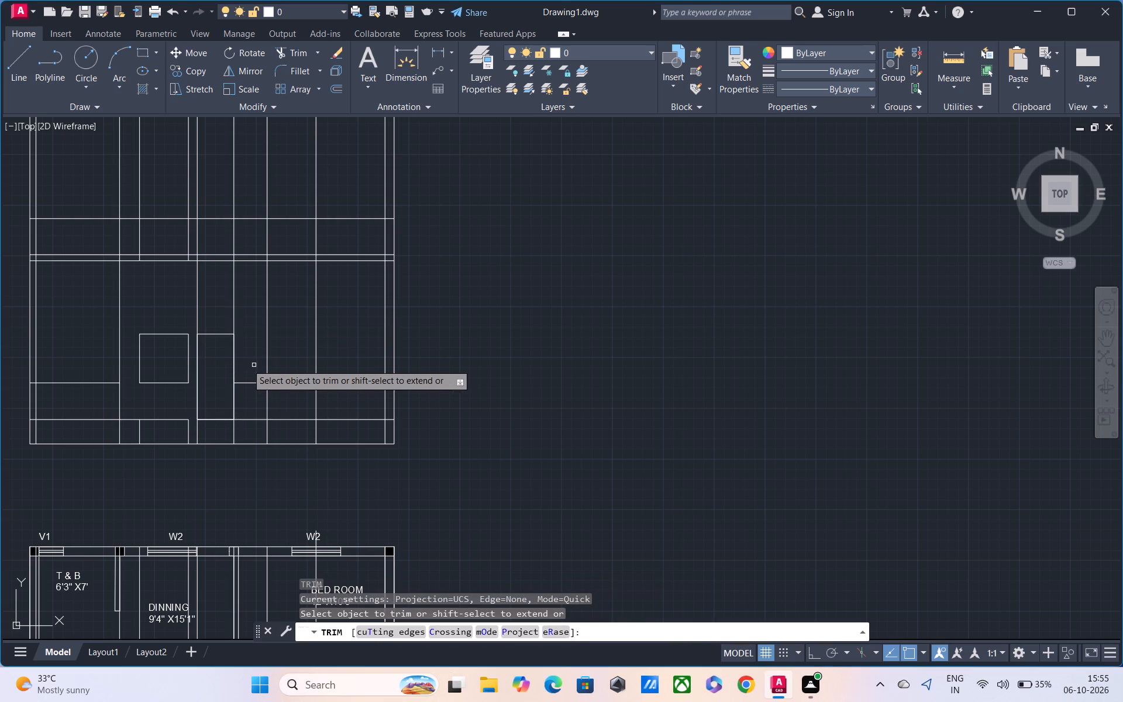
drag(253, 355, 244, 401)
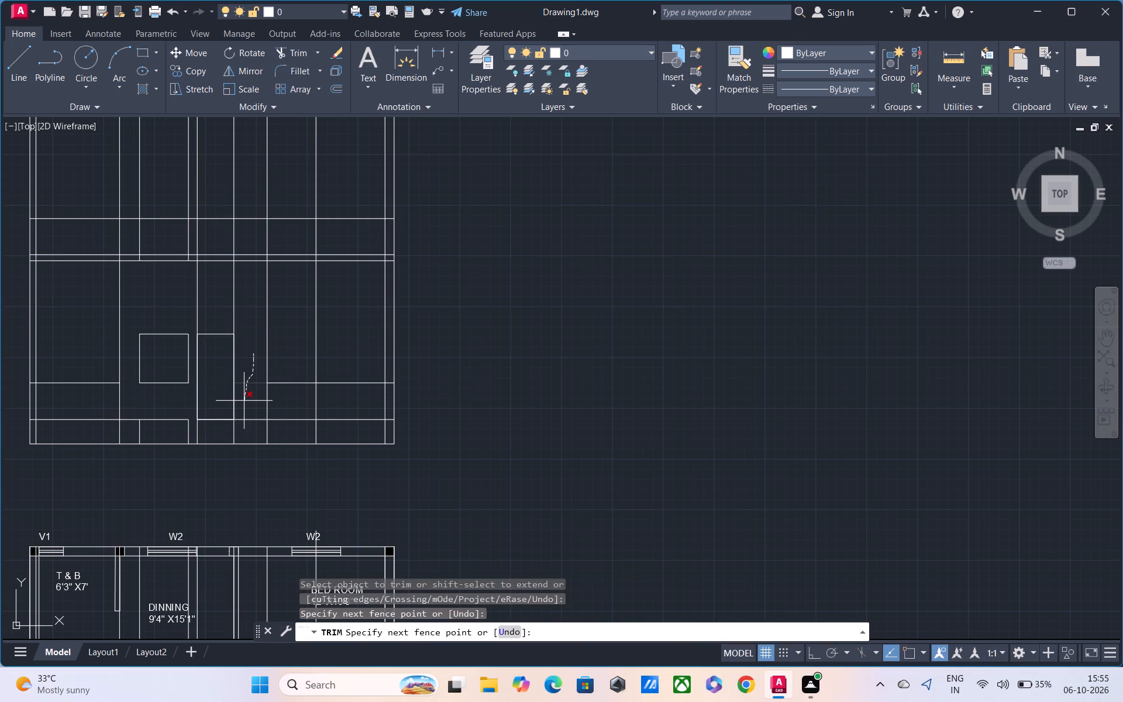
drag(244, 401, 249, 409)
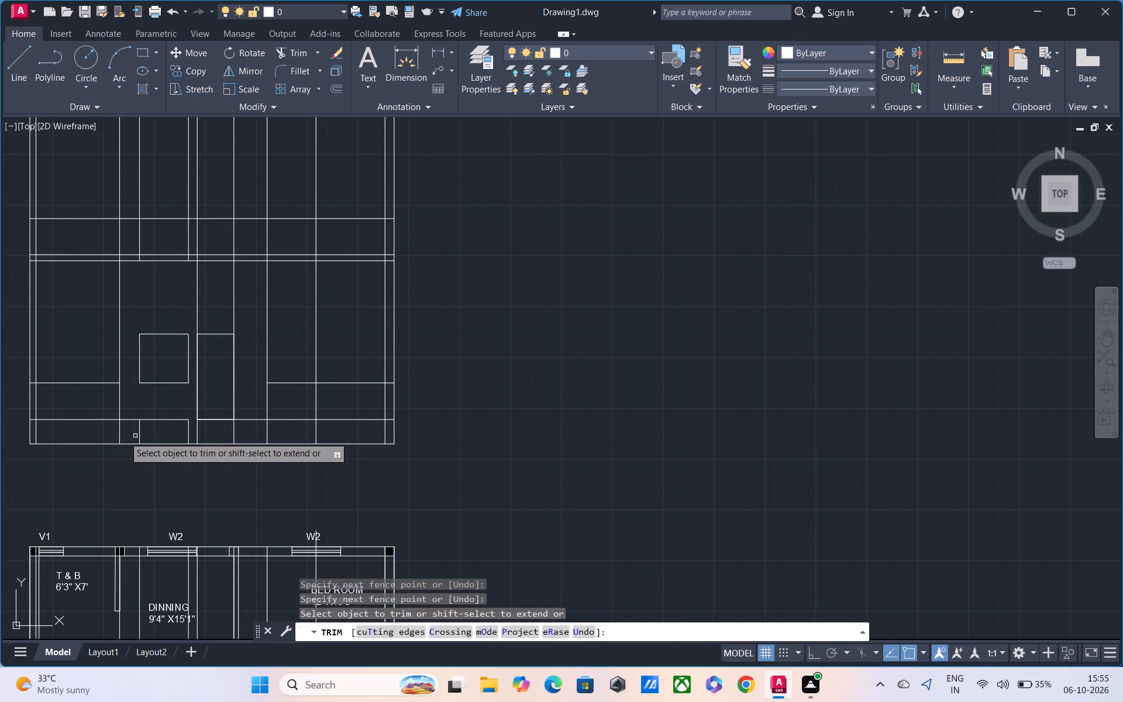
Trim the verticals below the floor line, from the T & B partition line across to the bedroom outer wall's inner line.
middle_drag(102, 433, 129, 427)
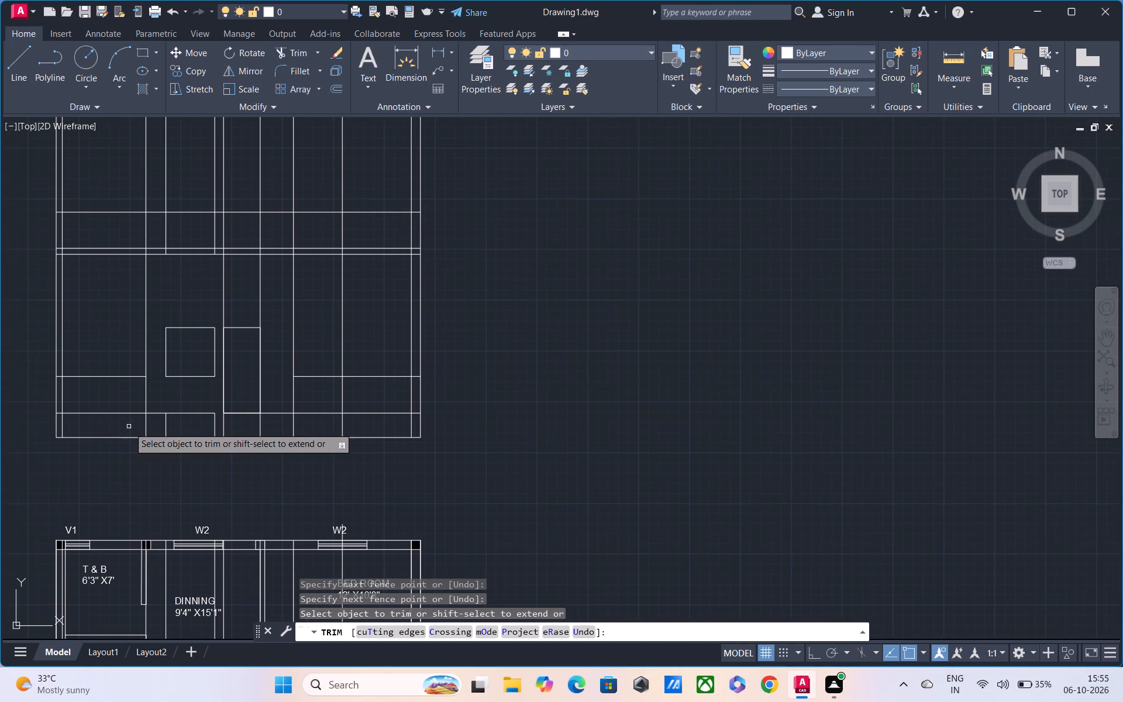
scroll(130, 425, up, 2)
drag(133, 422, 411, 439)
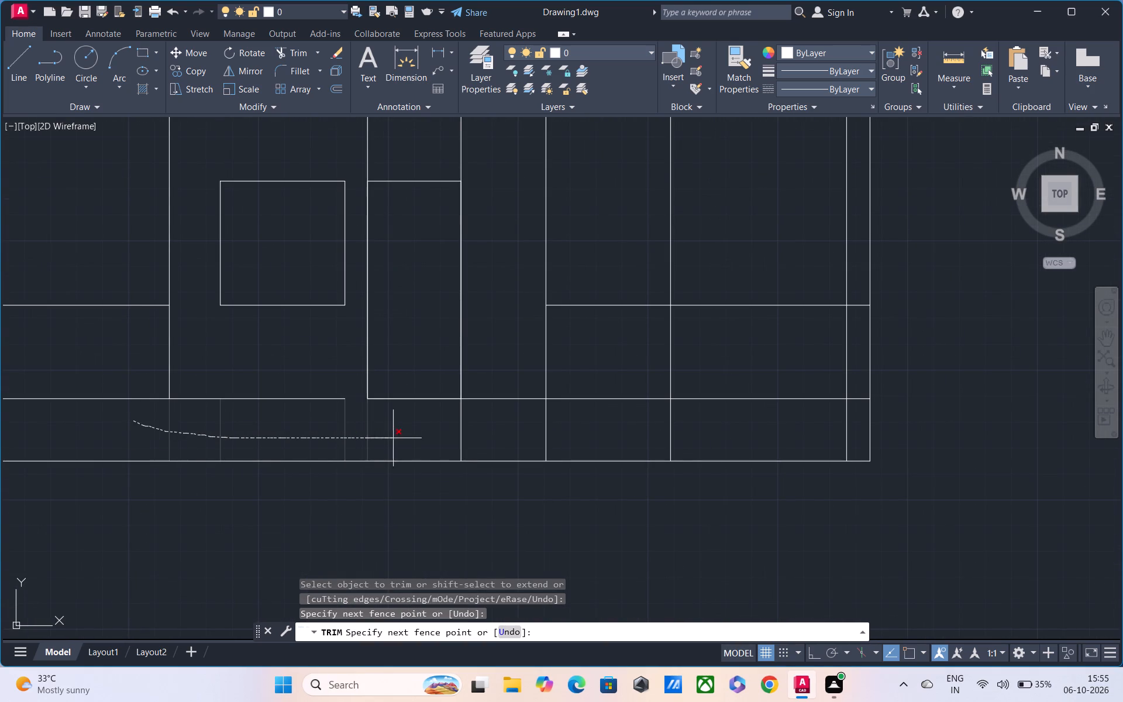
drag(411, 439, 829, 426)
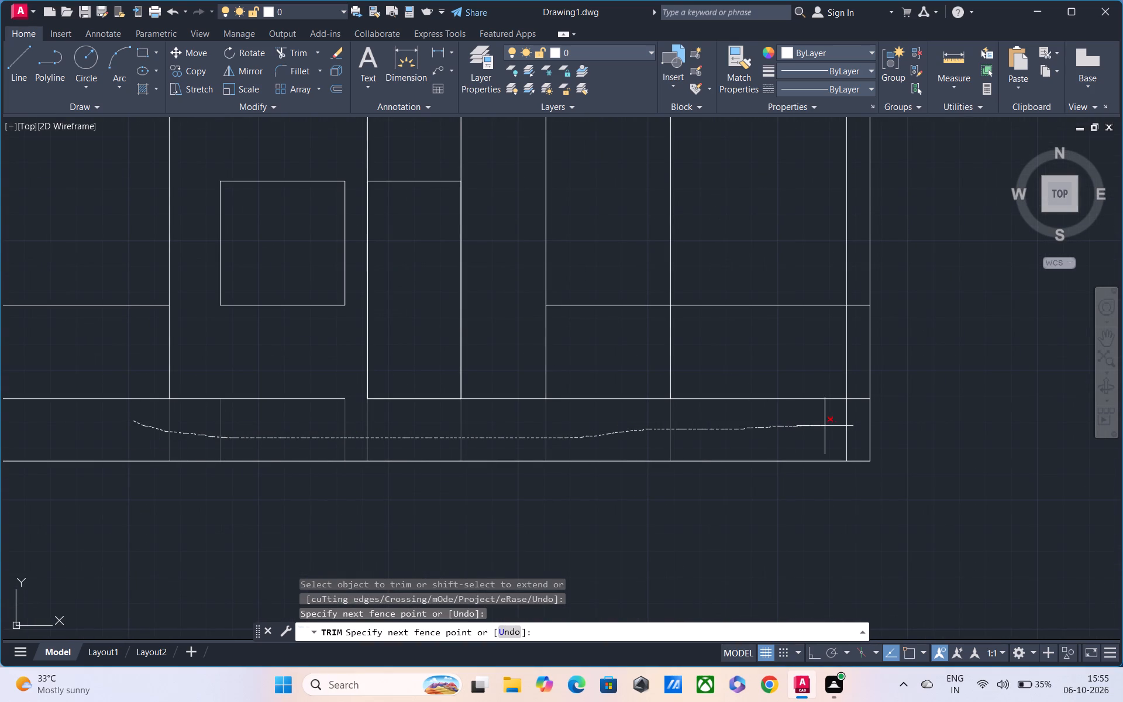
drag(829, 426, 853, 425)
scroll(853, 424, down, 1)
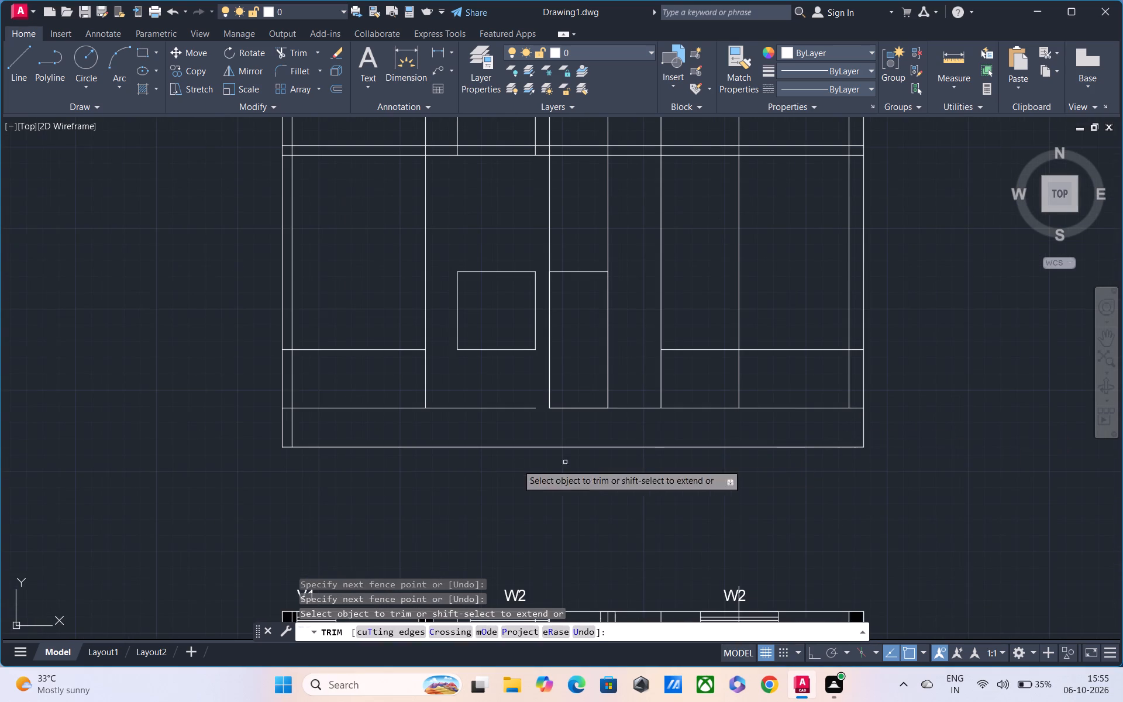
middle_drag(517, 464, 408, 503)
key(Escape)
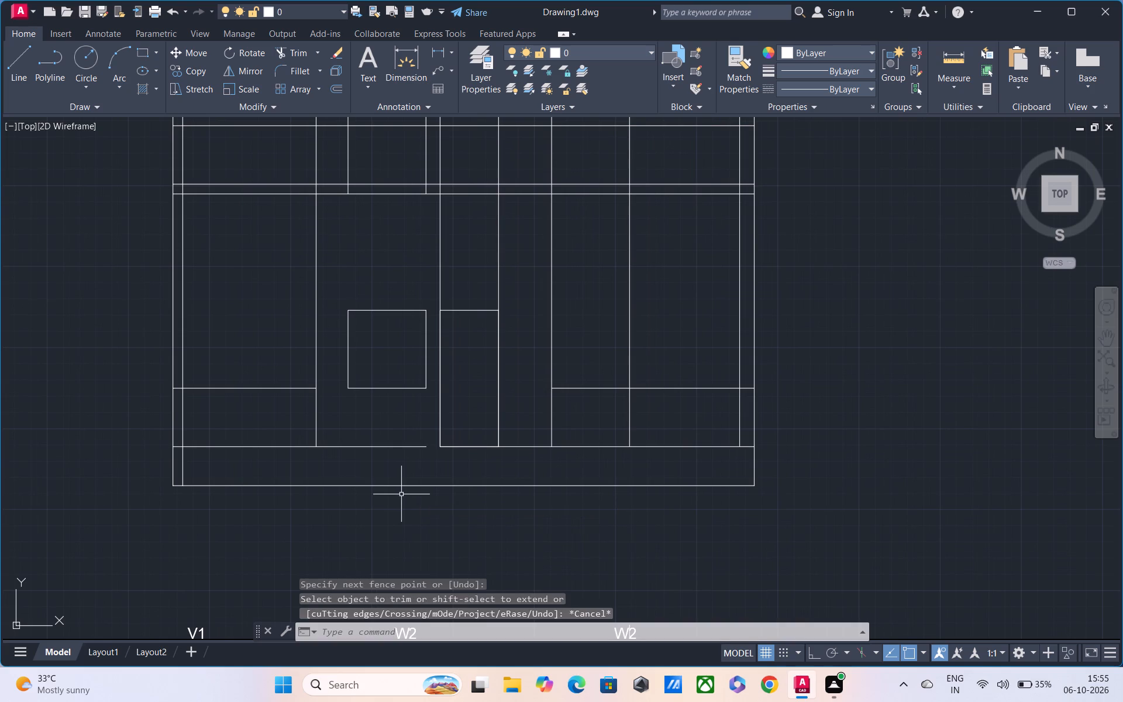
Stretch the free end of the floor line below the dining-room window to the door rectangle's lower corner.
scroll(405, 462, up, 1)
click(419, 440)
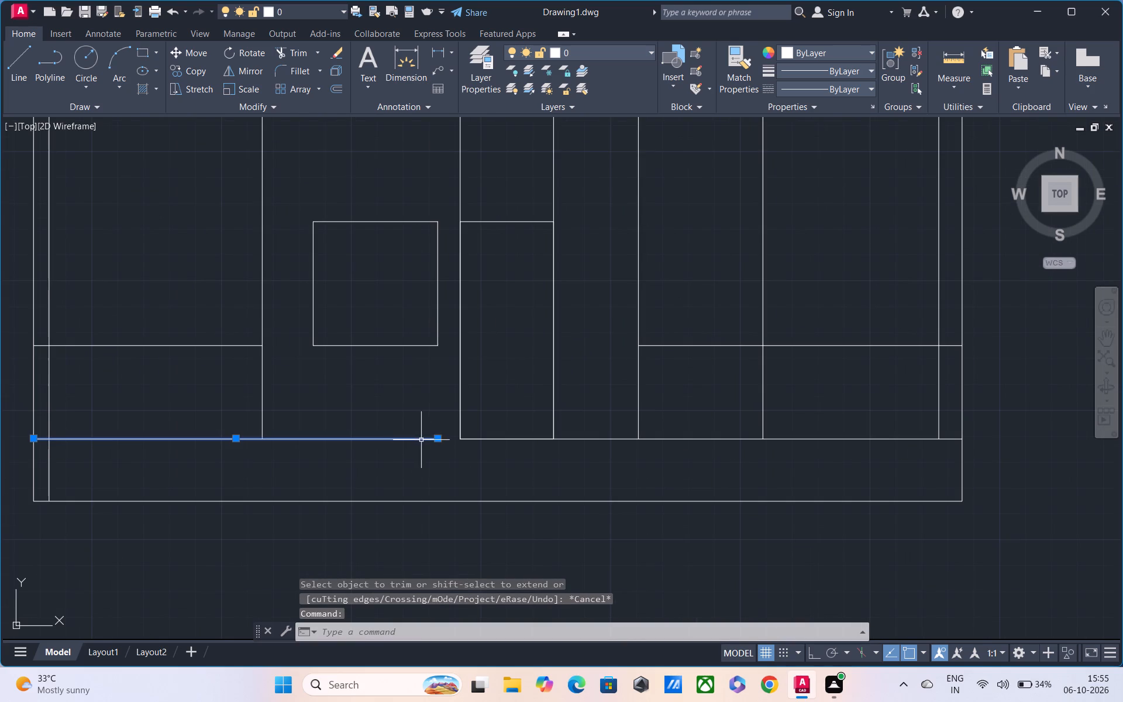
click(436, 441)
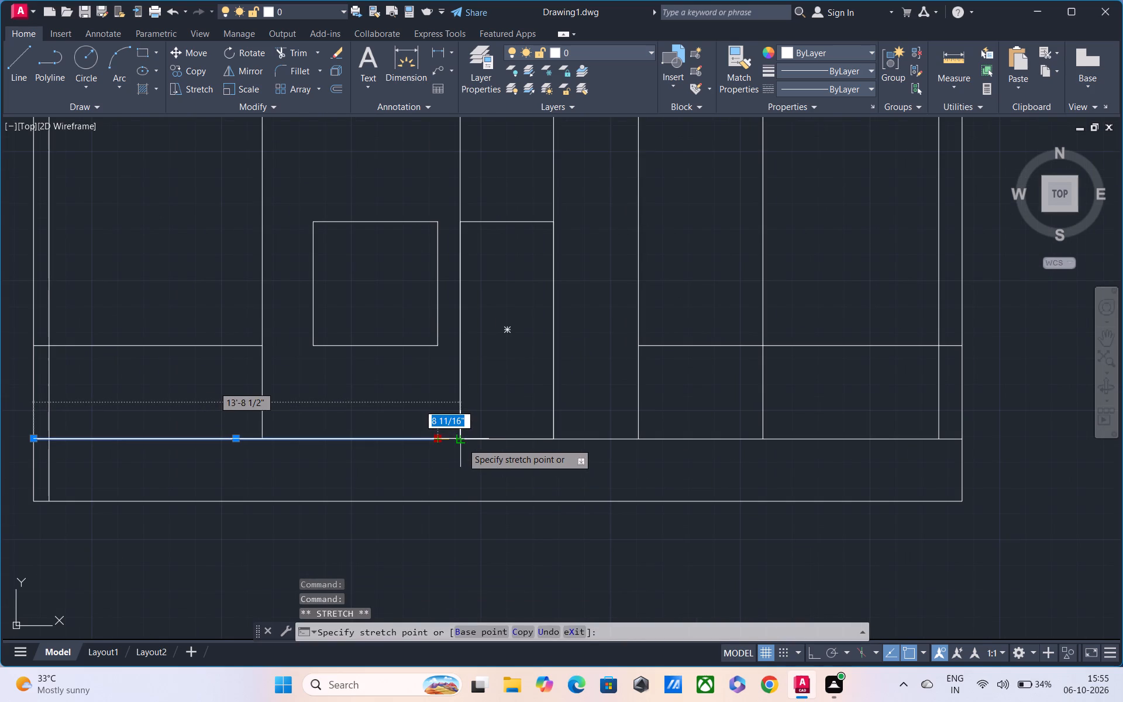
click(462, 443)
key(Escape)
Delete the sill-level line in the T & B bay of the elevation.
scroll(278, 453, down, 1)
middle_drag(266, 472, 245, 495)
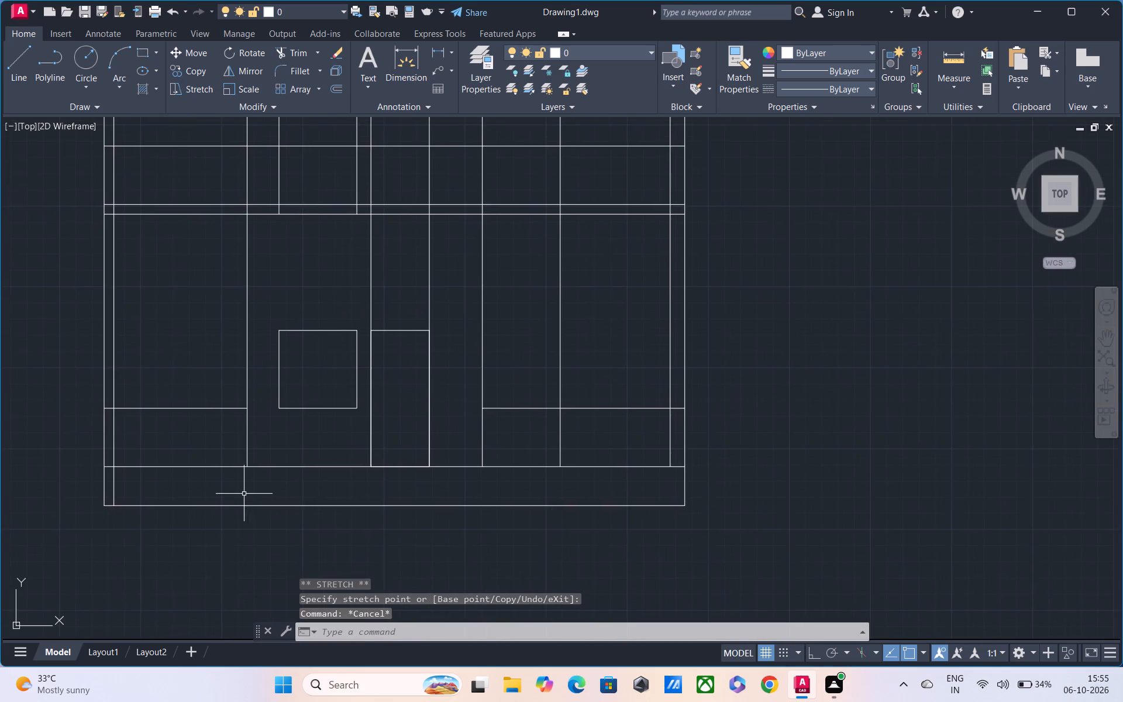
scroll(243, 486, down, 1)
scroll(202, 428, up, 2)
drag(202, 428, 195, 467)
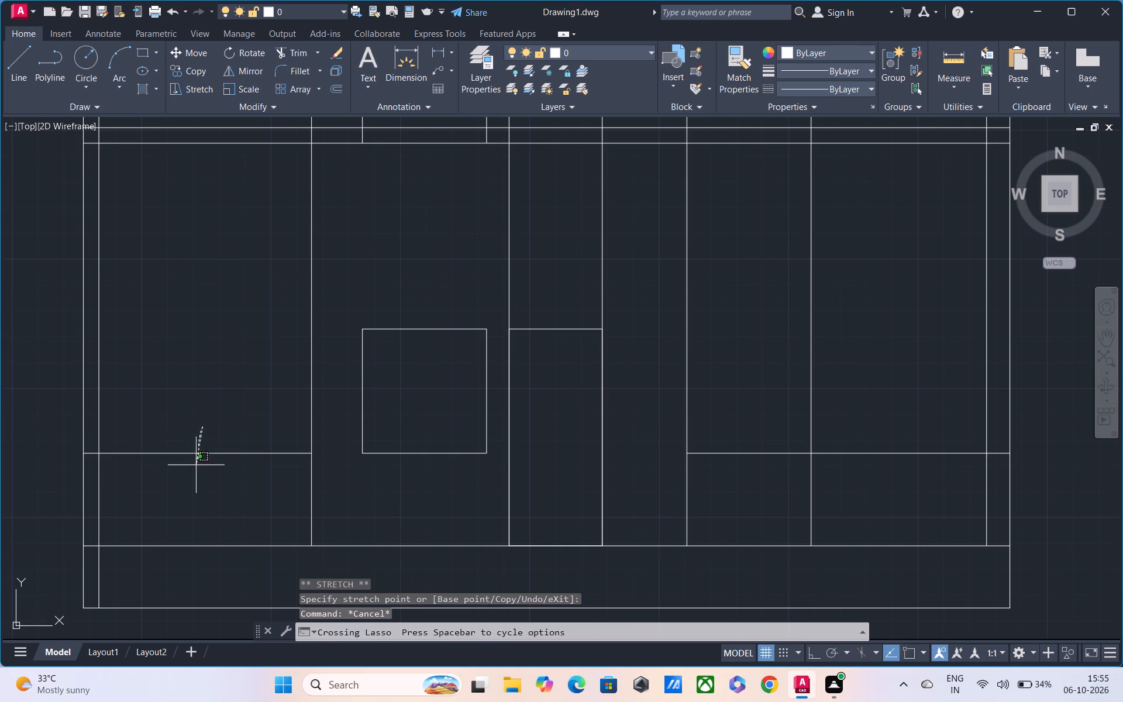
drag(195, 467, 195, 469)
key(Delete)
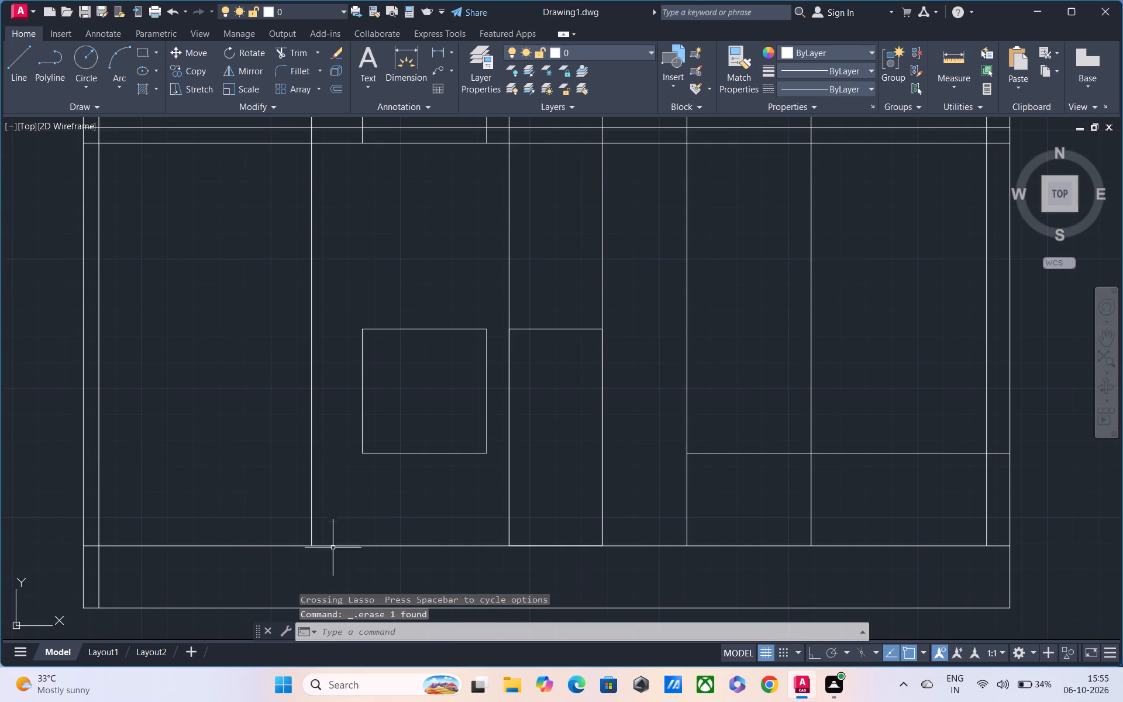
Trim the two verticals above the door head up to the slab lines.
middle_drag(325, 544, 281, 536)
drag(477, 349, 478, 356)
middle_drag(460, 380, 396, 491)
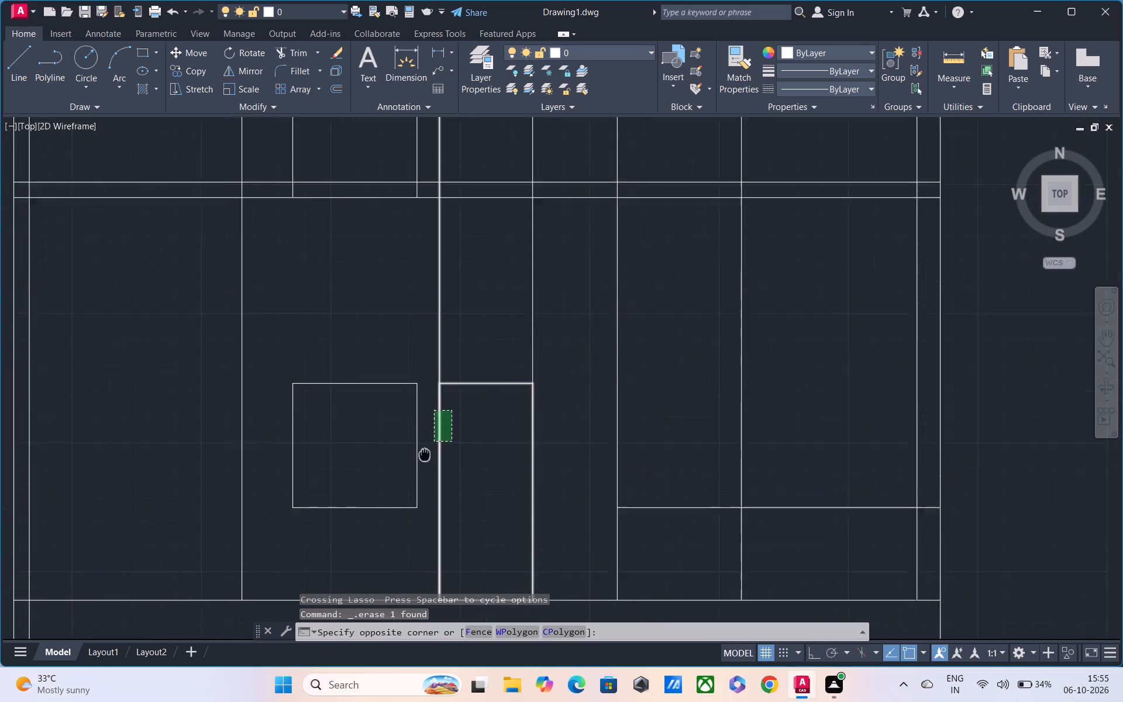
middle_drag(396, 491, 370, 516)
key(Escape)
text(TR)
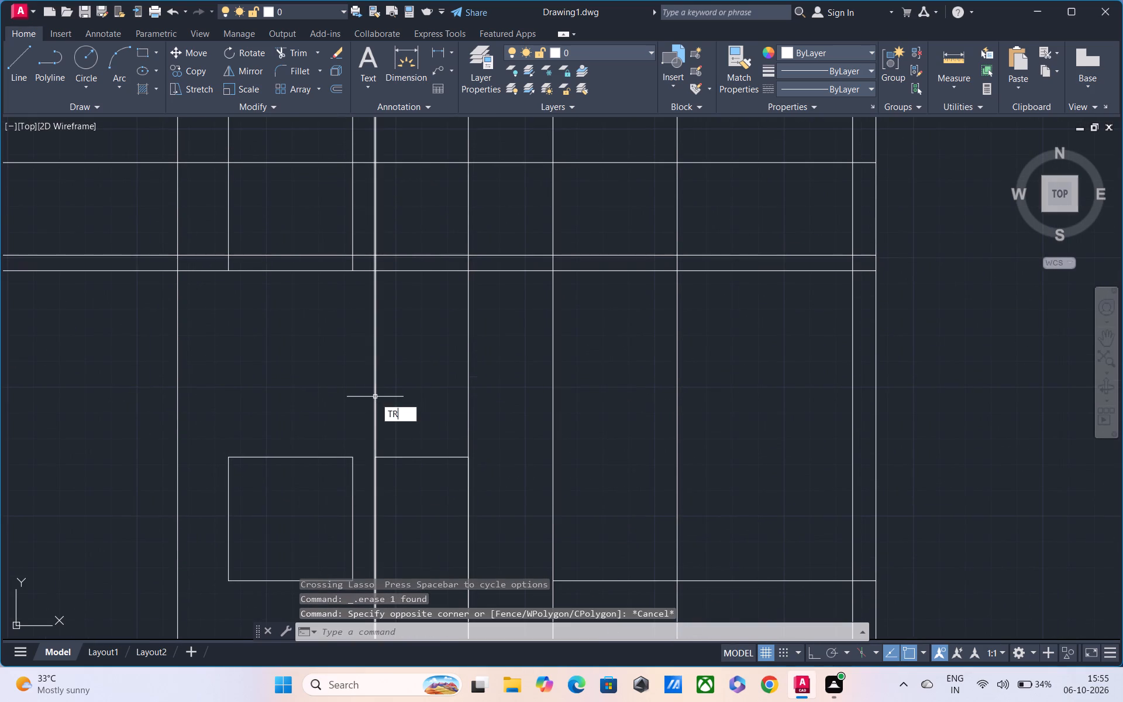
key(space)
drag(333, 362, 509, 353)
scroll(512, 353, down, 1)
scroll(296, 376, down, 1)
middle_drag(329, 381, 299, 344)
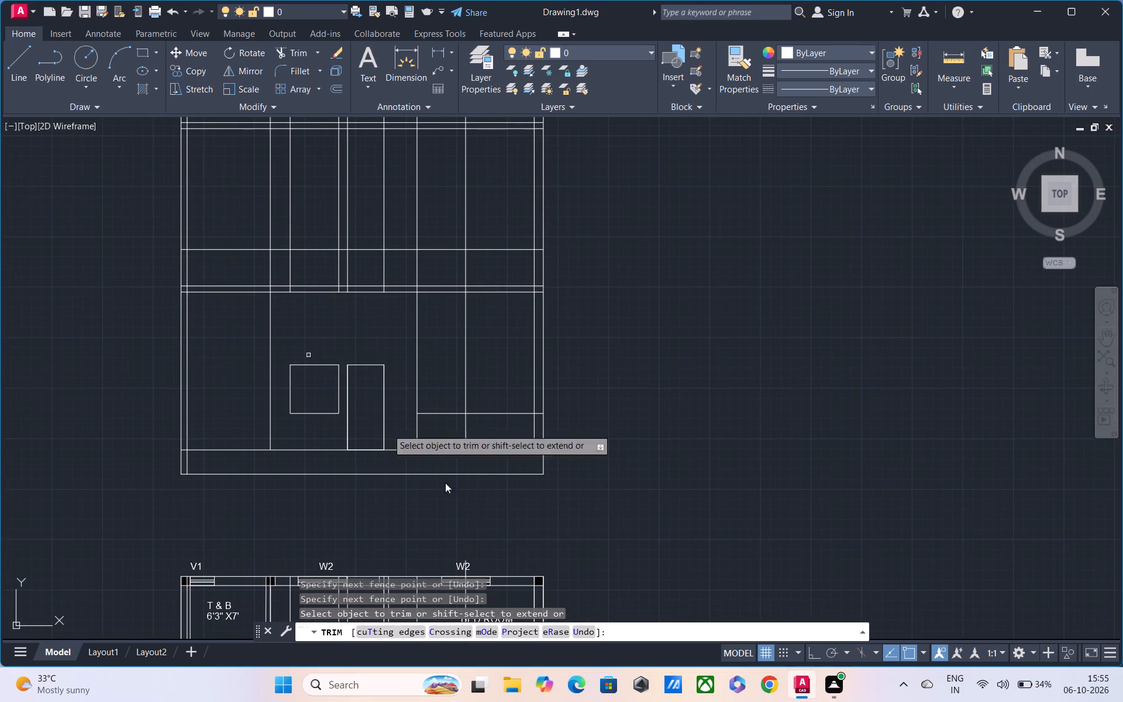
middle_drag(440, 478, 425, 443)
middle_drag(397, 446, 380, 449)
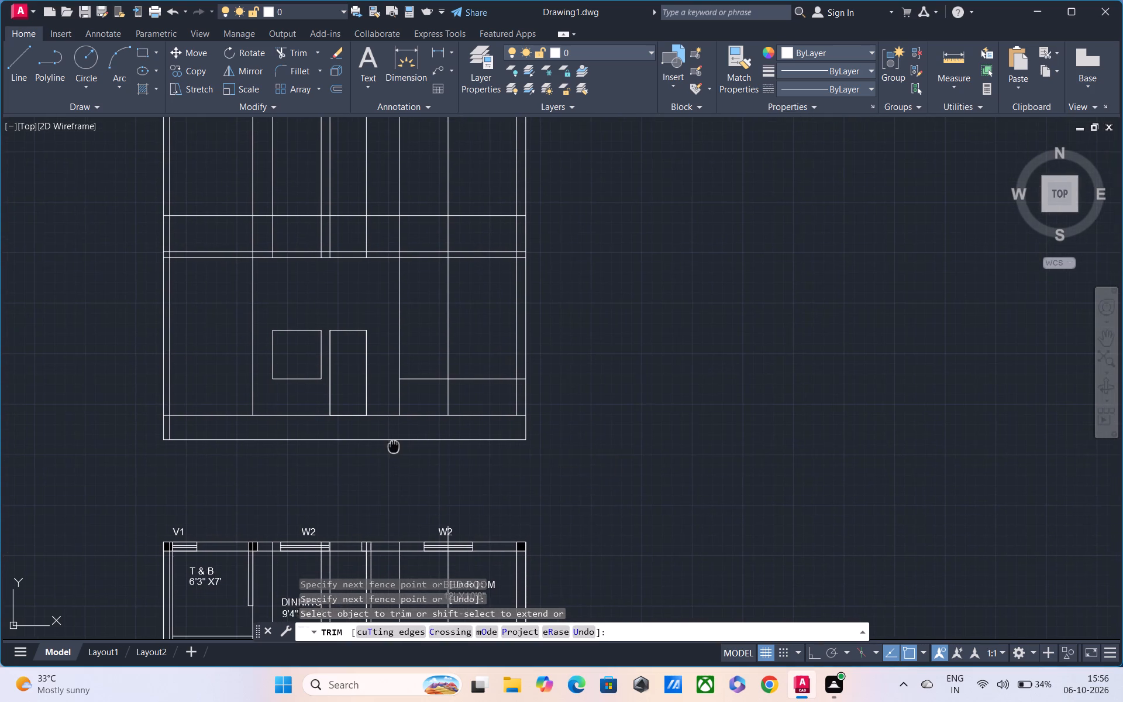
middle_drag(380, 449, 341, 459)
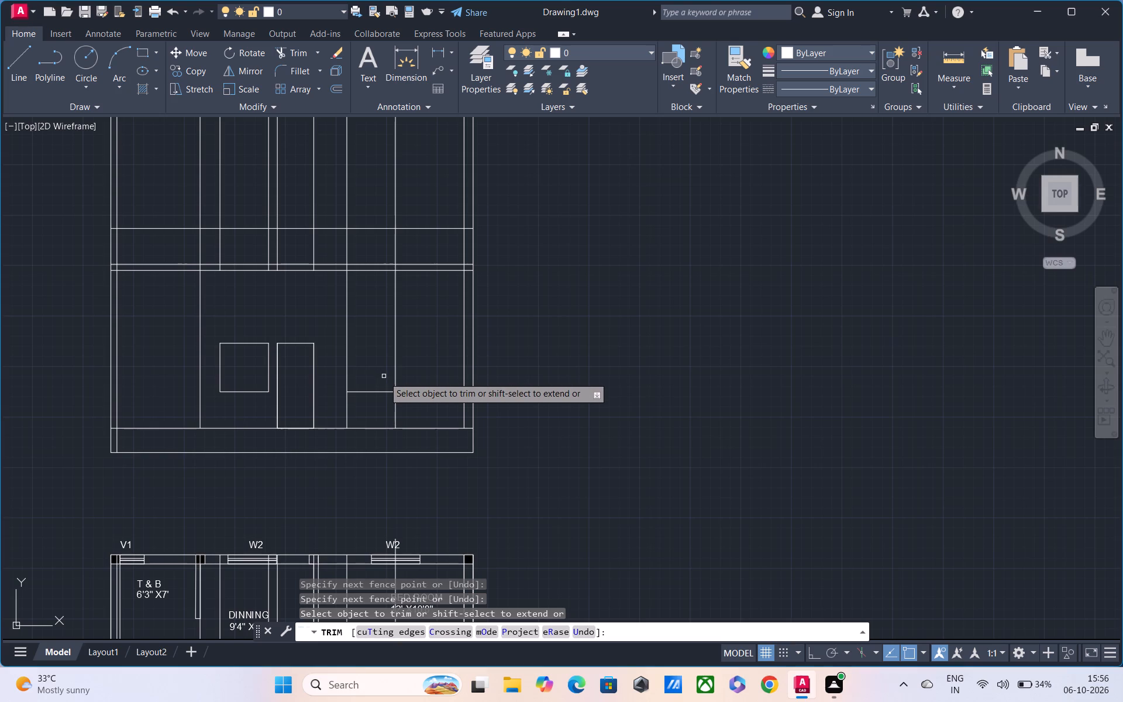
key(Escape)
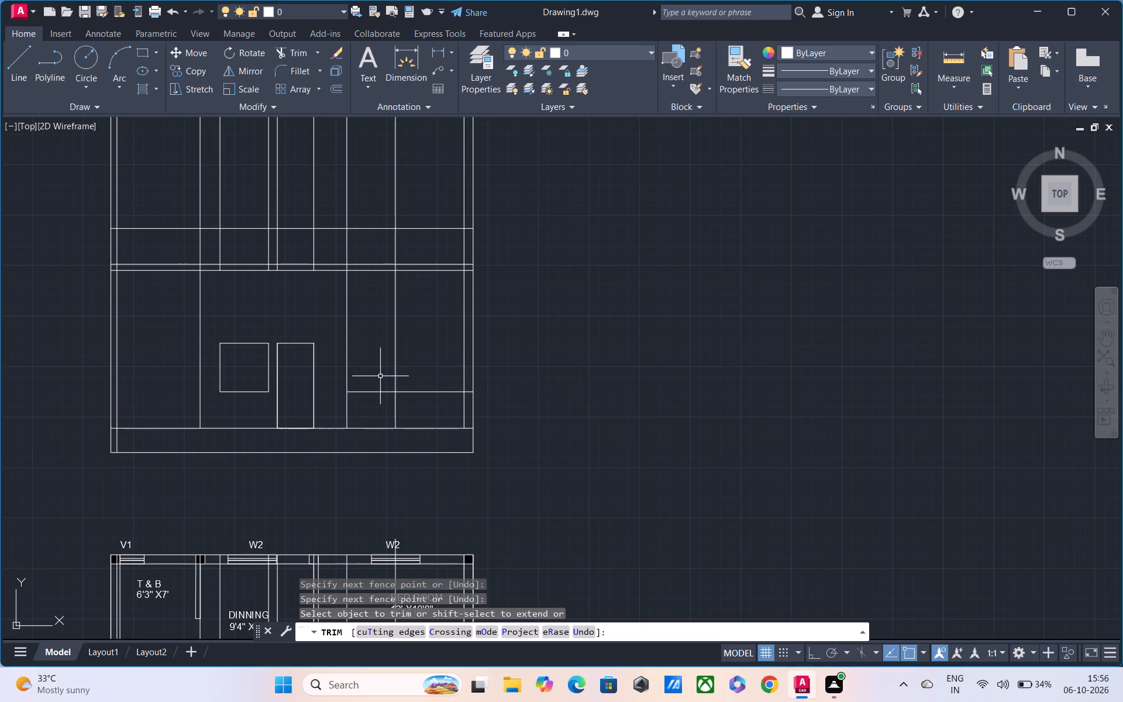
Move the vertical above the middle of the bedroom W2 window about 2'-7" at 322°, in line with the window's far edge.
text(M)
key(space)
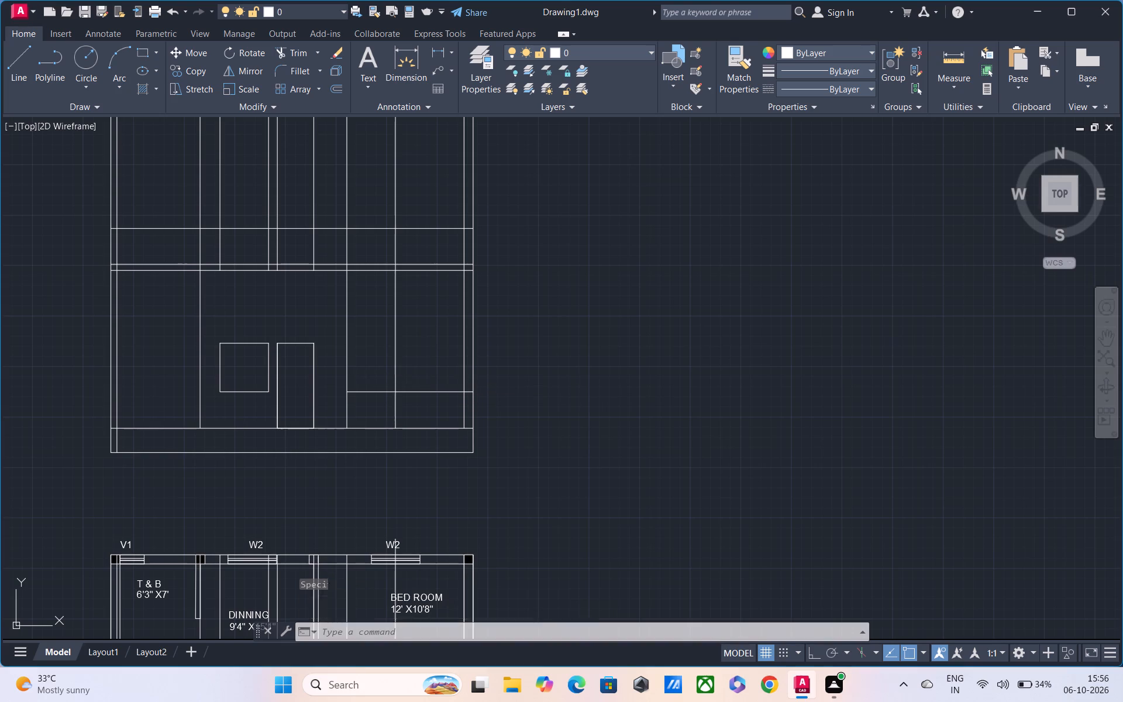
key(Escape)
text(M)
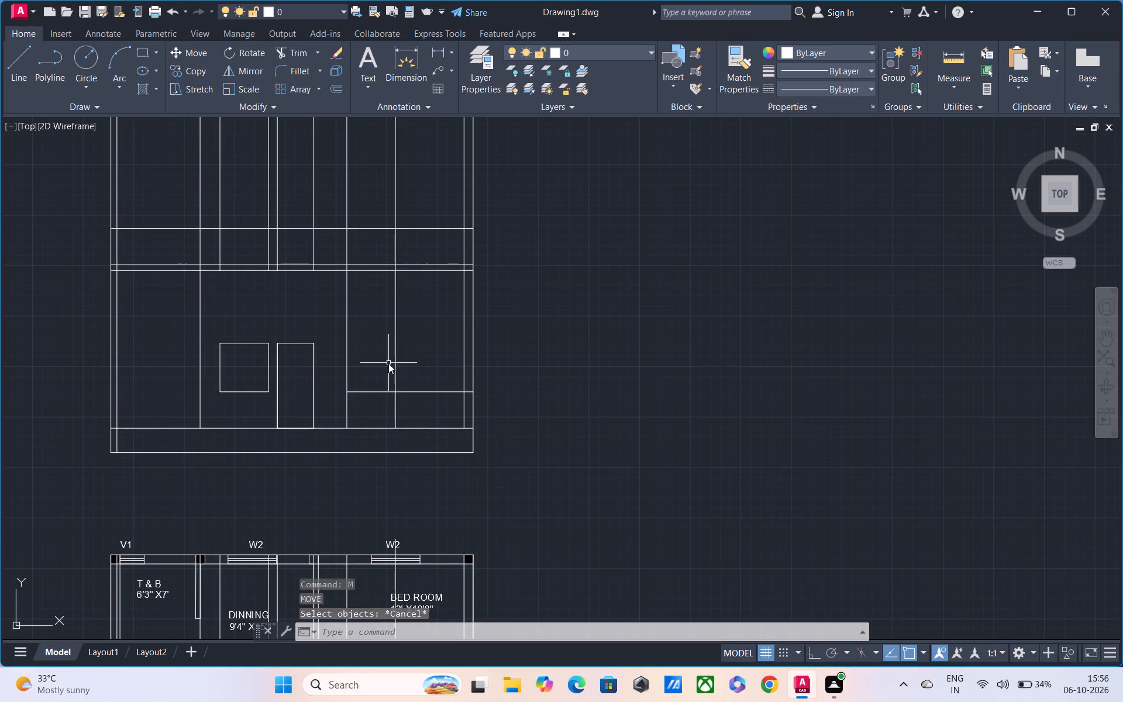
key(space)
click(397, 343)
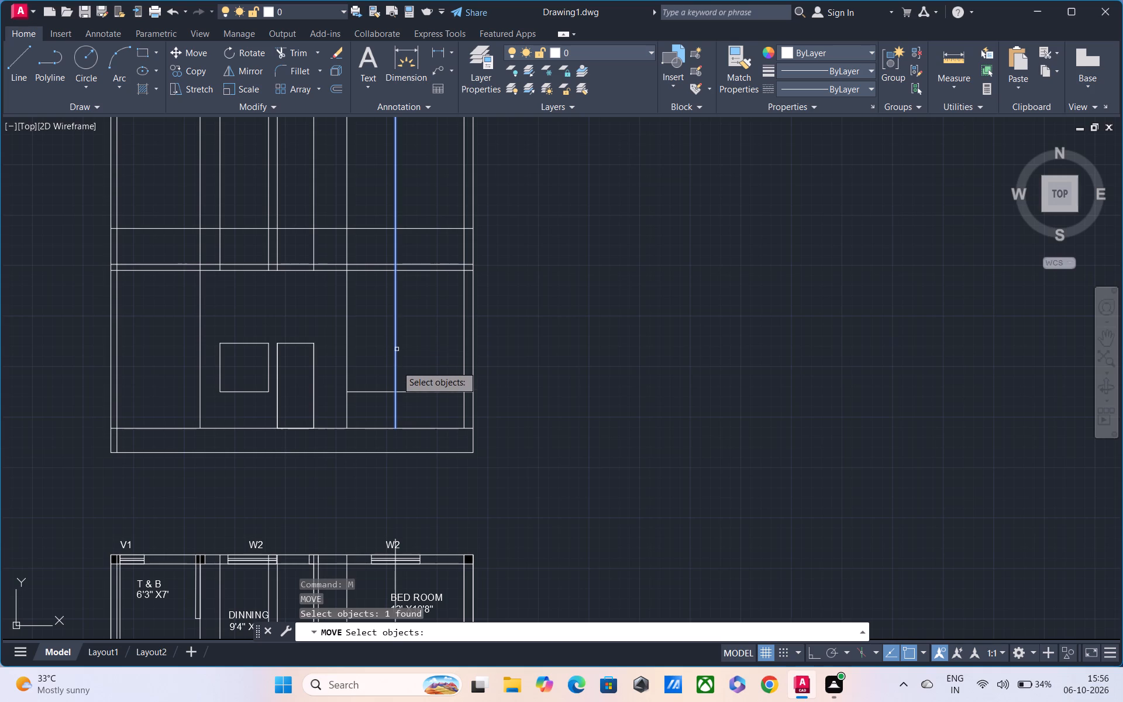
key(space)
click(395, 409)
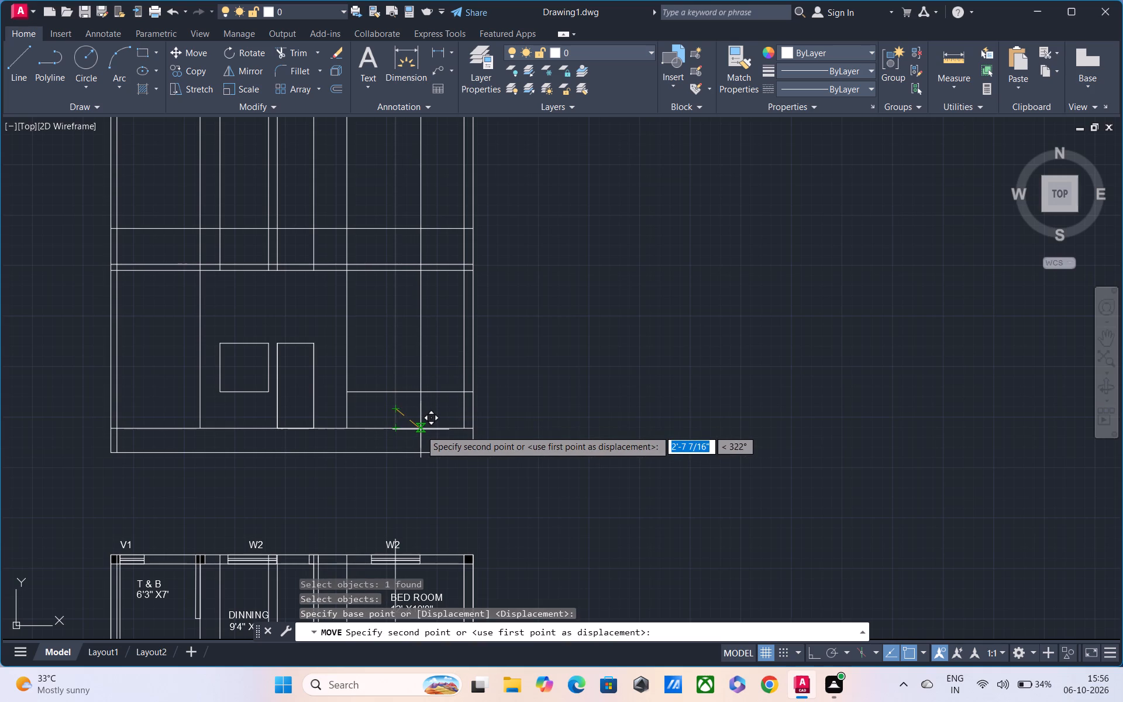
click(421, 430)
key(Escape)
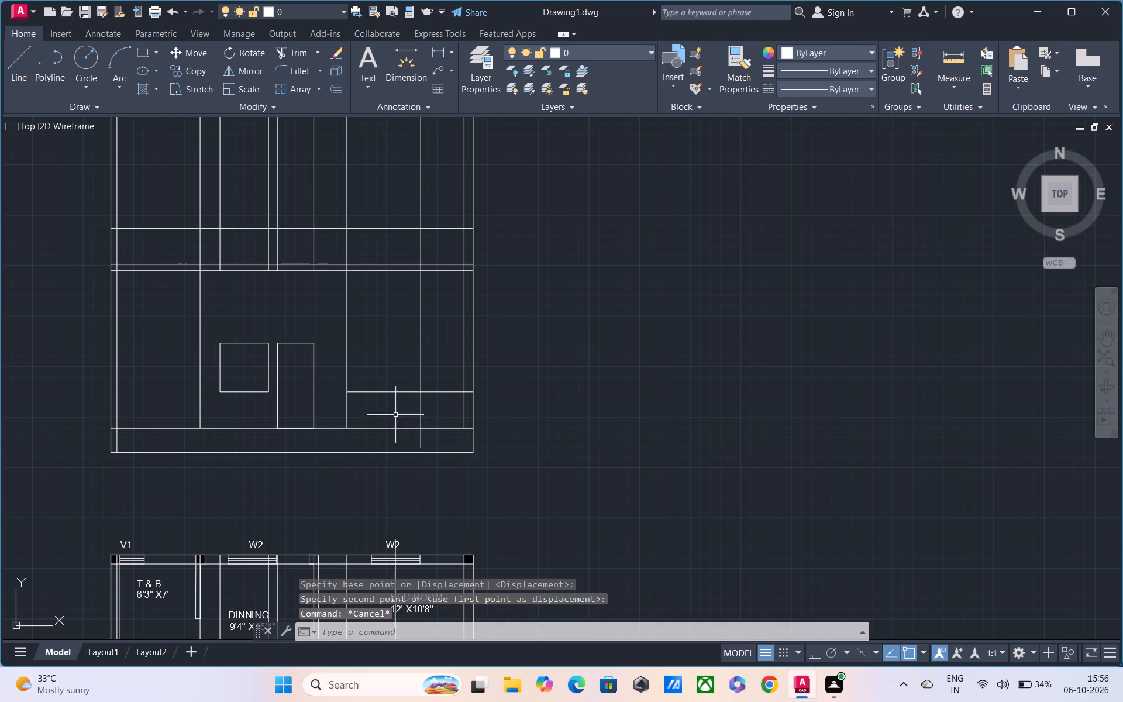
Draw a flat rectangle about 6' wide along the bedroom sill line, between the bay's first vertical and the moved vertical.
middle_drag(392, 389, 364, 477)
text(RE)
text(C)
key(space)
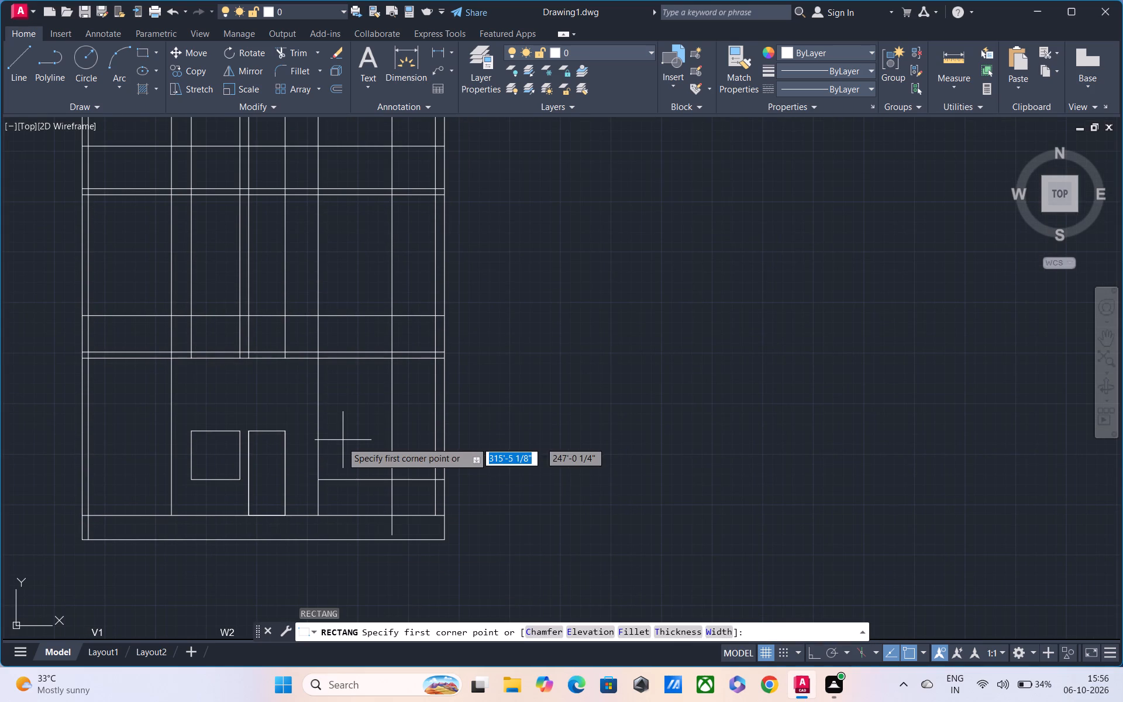
click(321, 477)
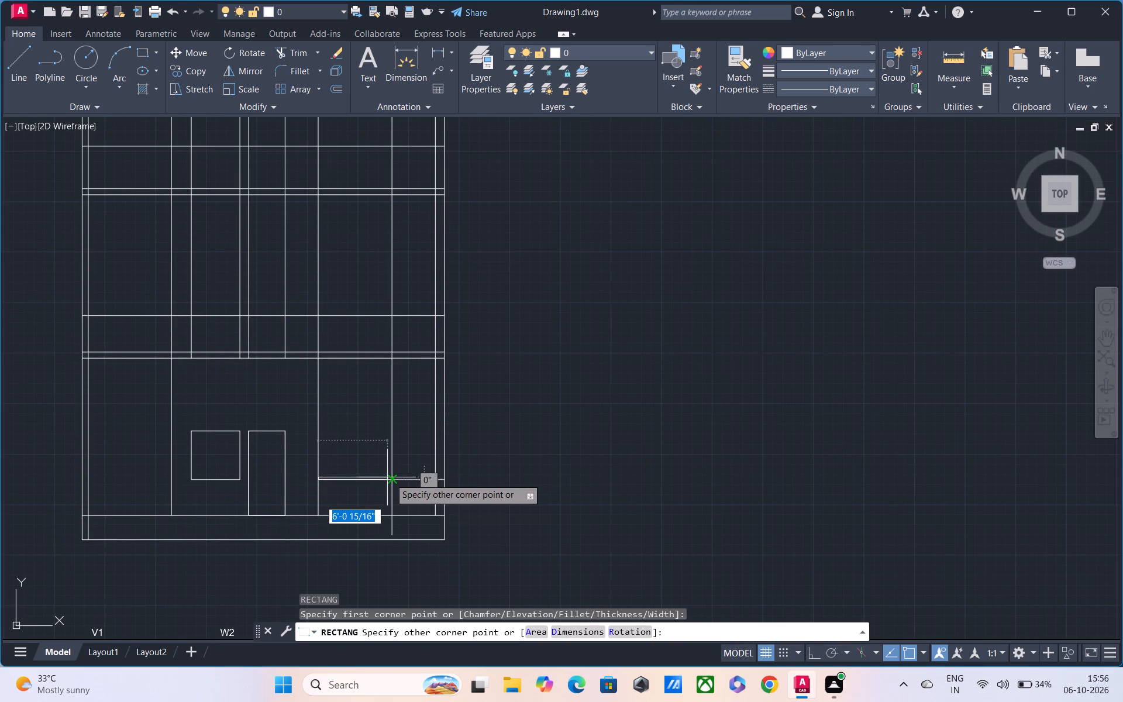
click(390, 477)
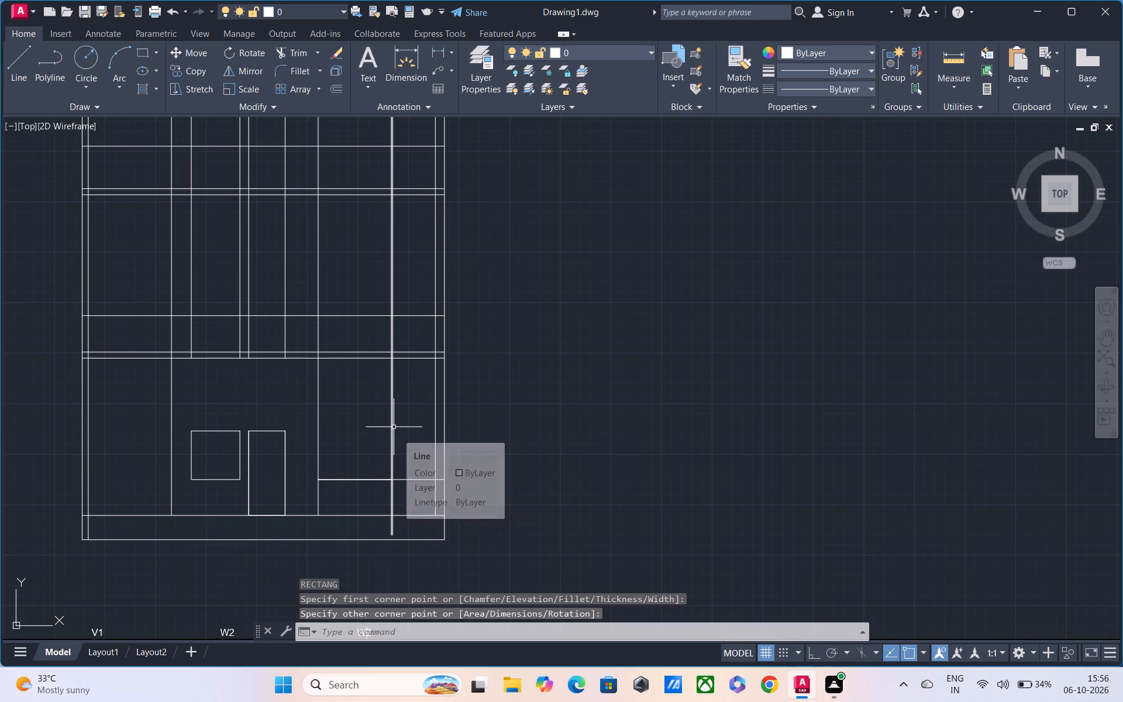
Draw the bedroom window rectangle, about 6' wide, from the sill line up to the door head level in the elevation.
text(RE)
key(space)
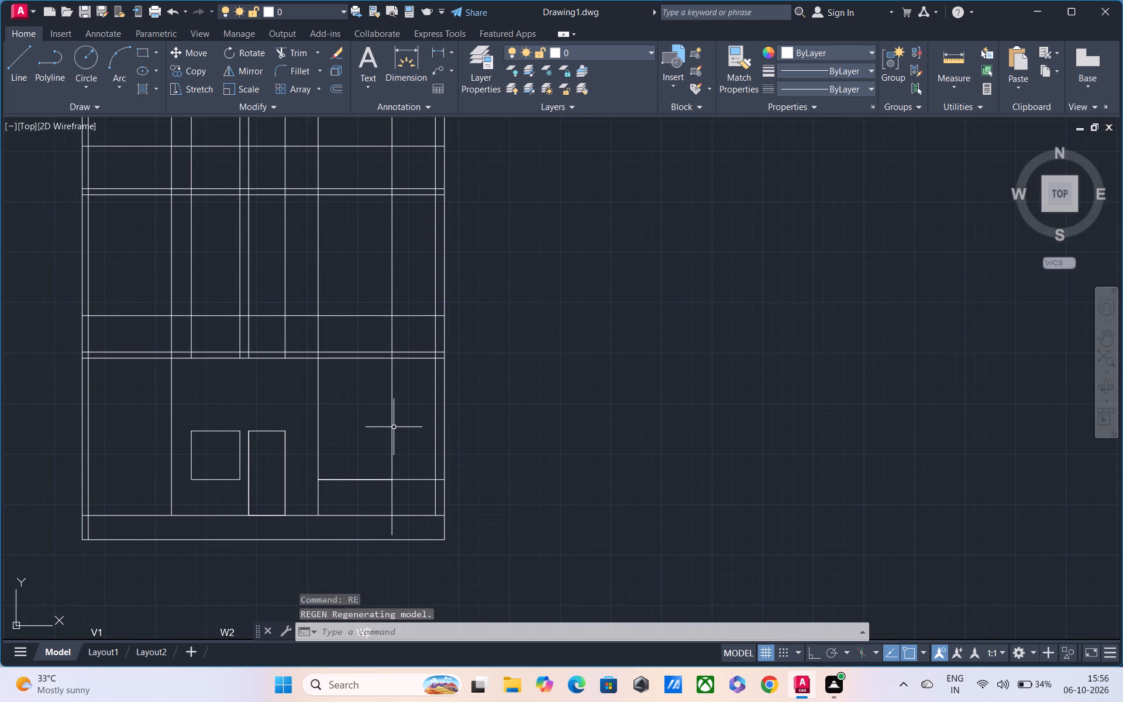
key(Escape)
text(REC)
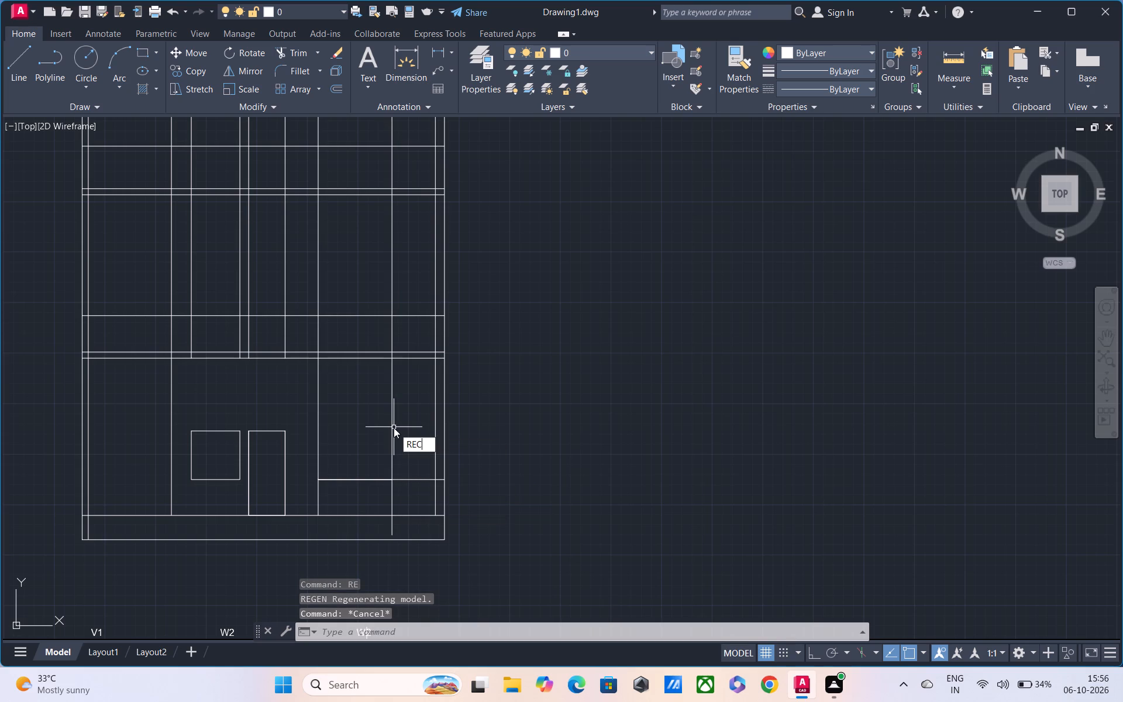
click(433, 456)
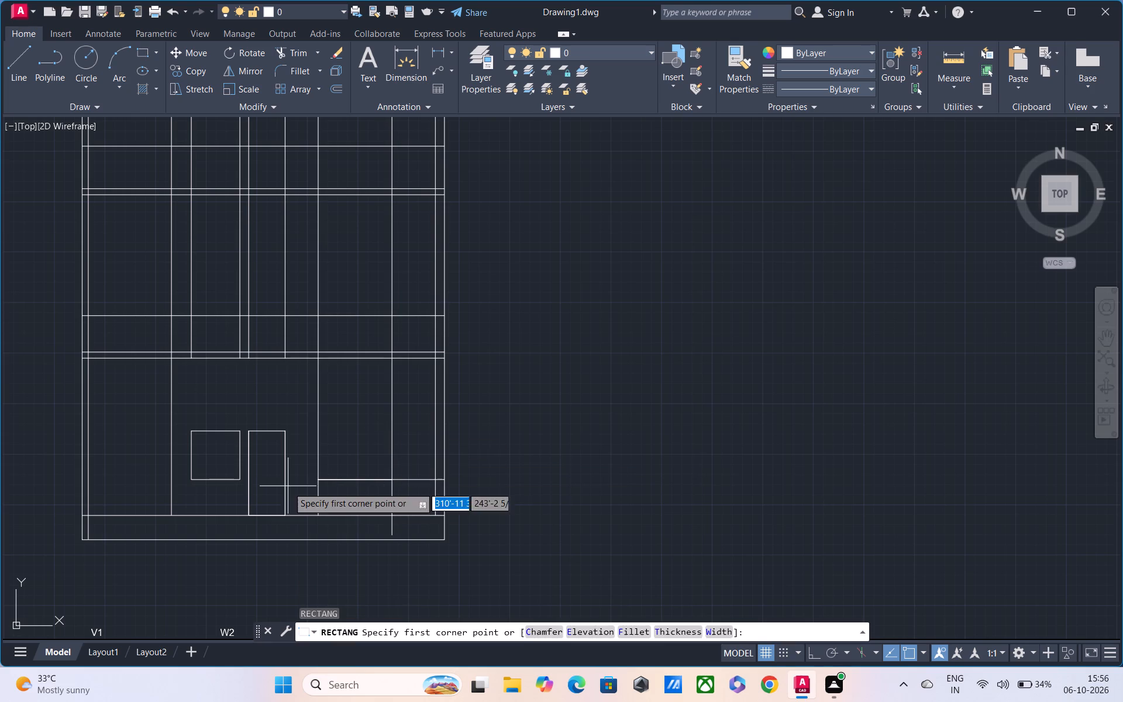
click(319, 480)
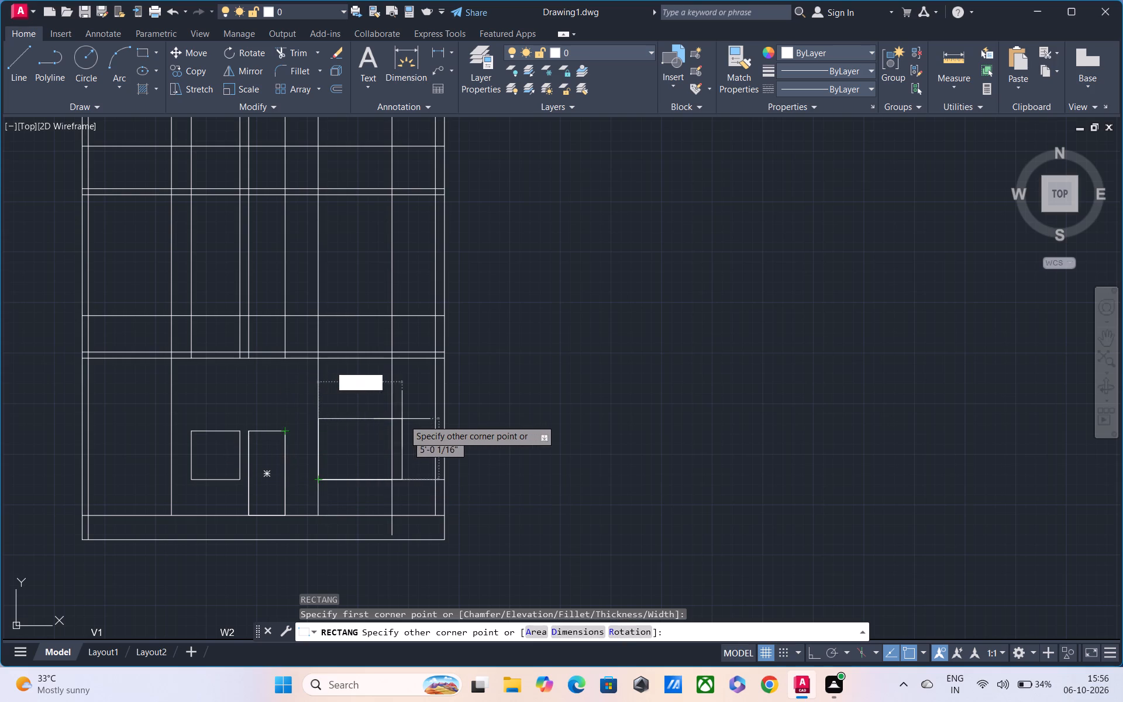
click(390, 425)
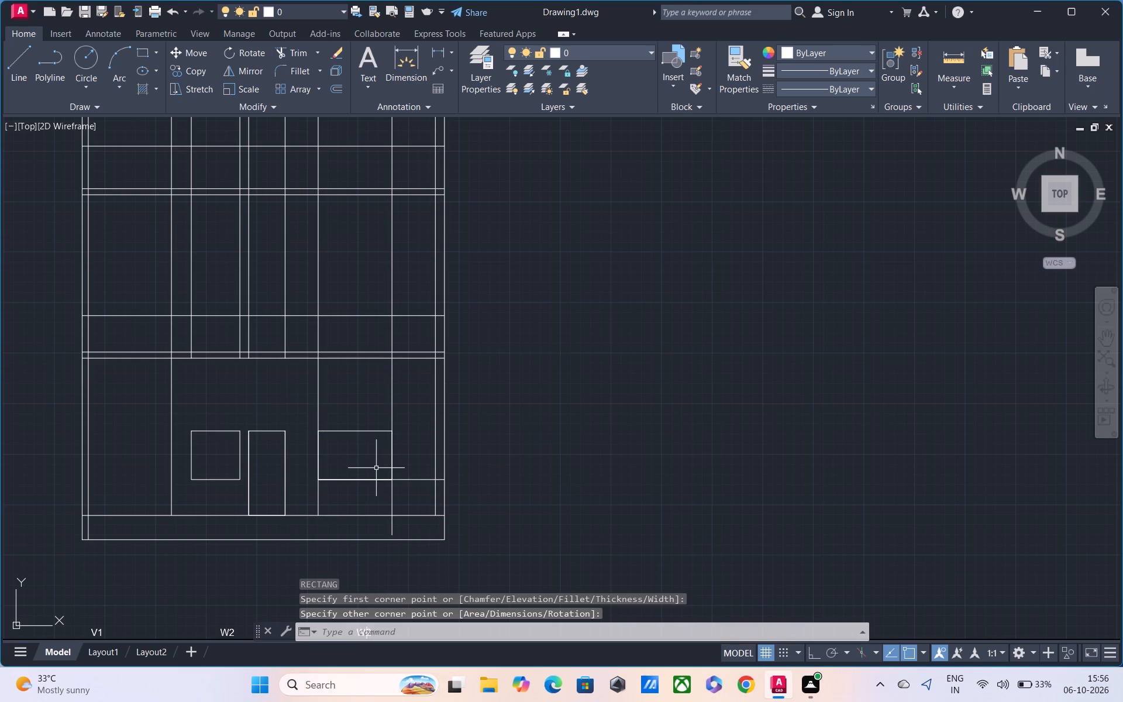
Trim the sill line beyond the bedroom window and its two guide verticals above and below, including the stub in the plinth band.
key(Escape)
text(TR V)
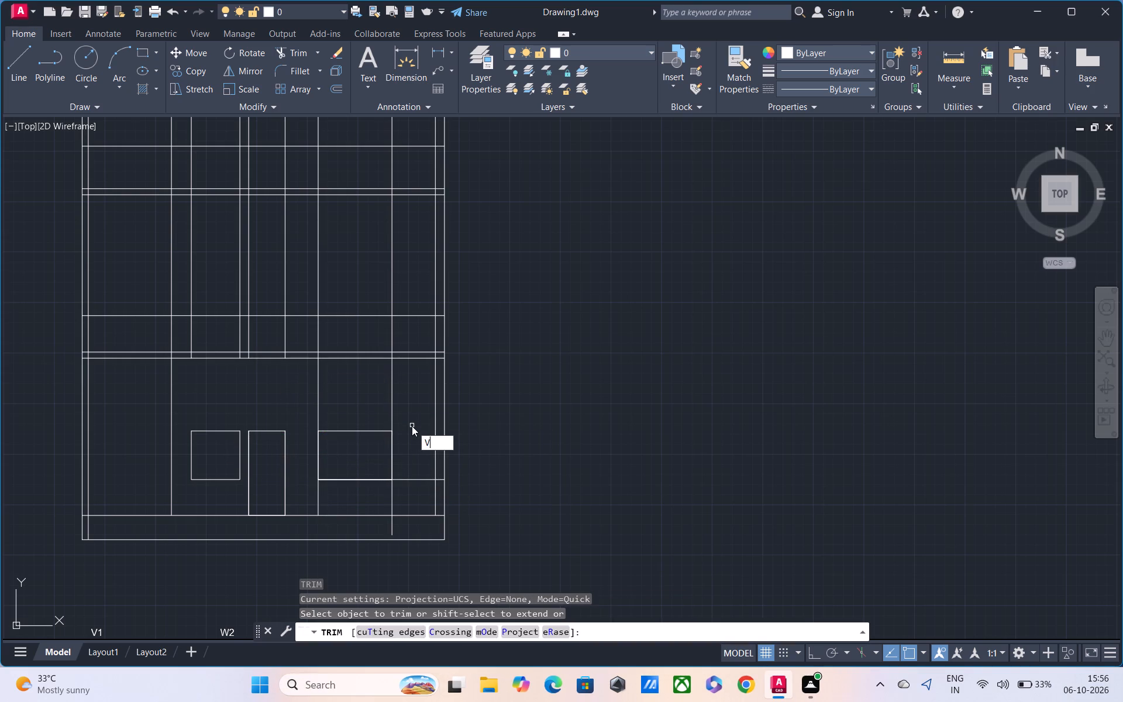
key(Escape)
text(TR)
key(space)
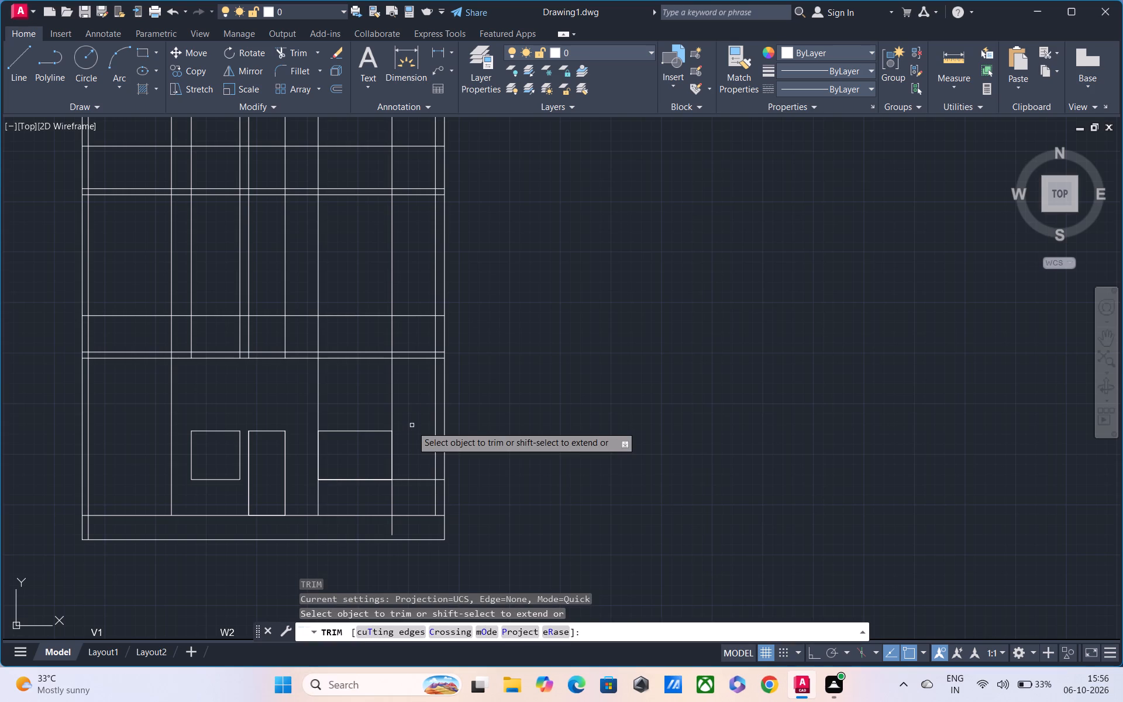
drag(414, 462, 398, 495)
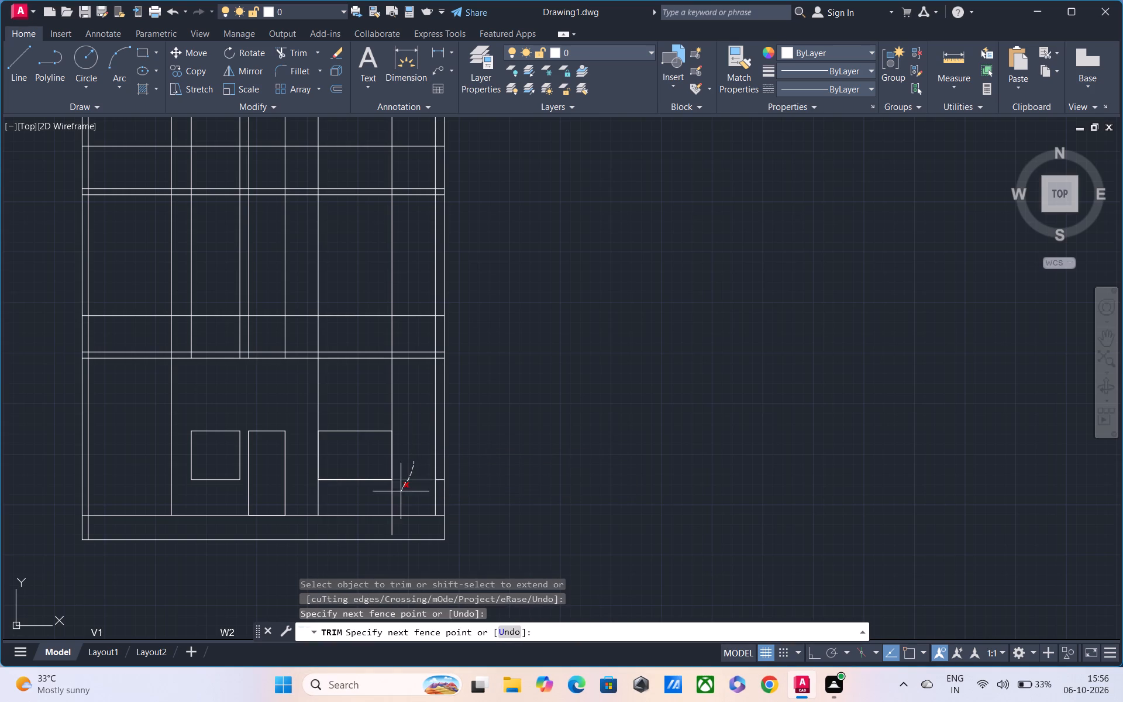
drag(398, 495, 298, 500)
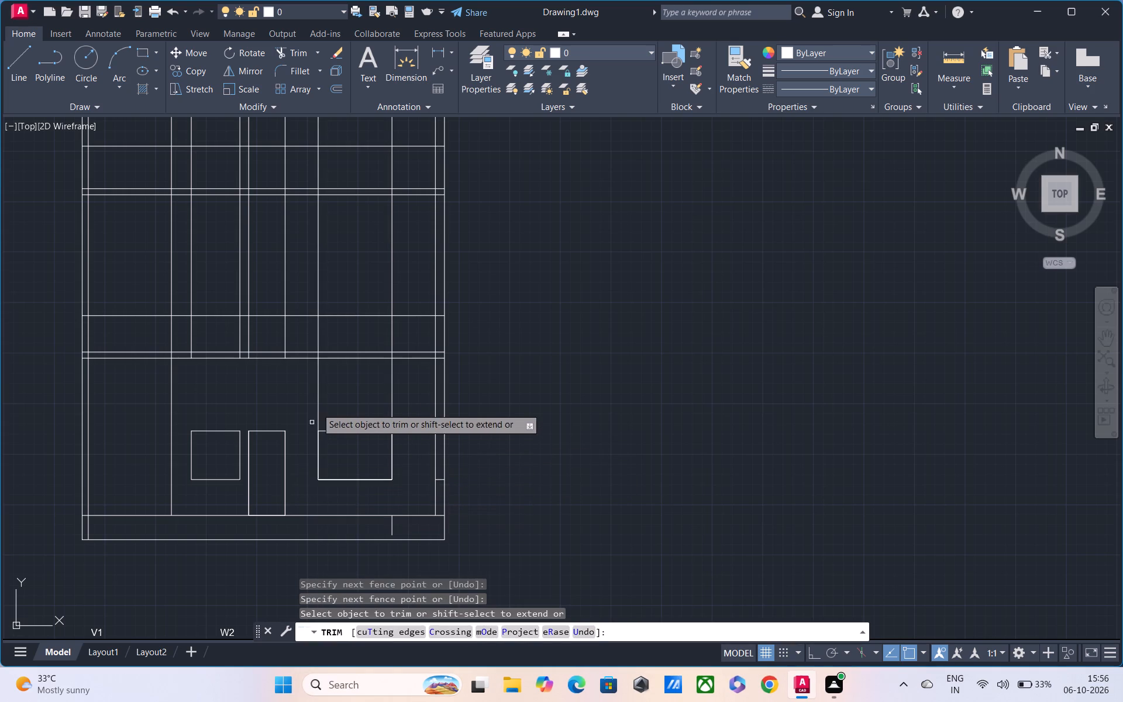
drag(292, 391, 403, 399)
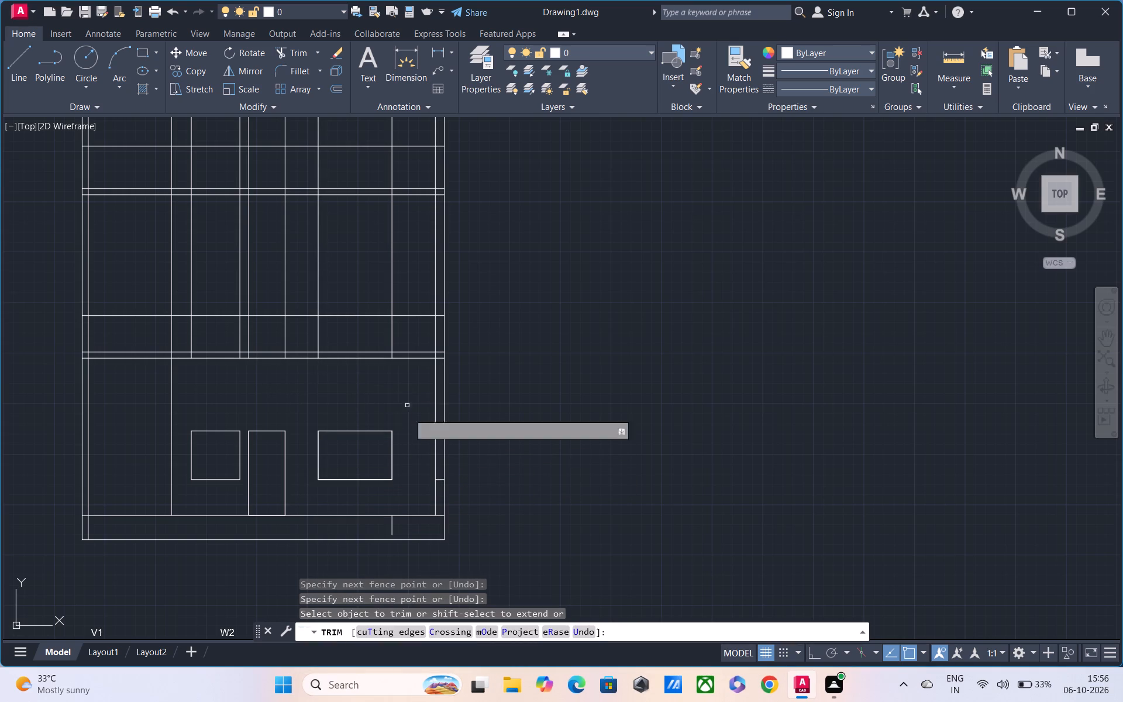
scroll(393, 526, up, 2)
drag(375, 526, 405, 526)
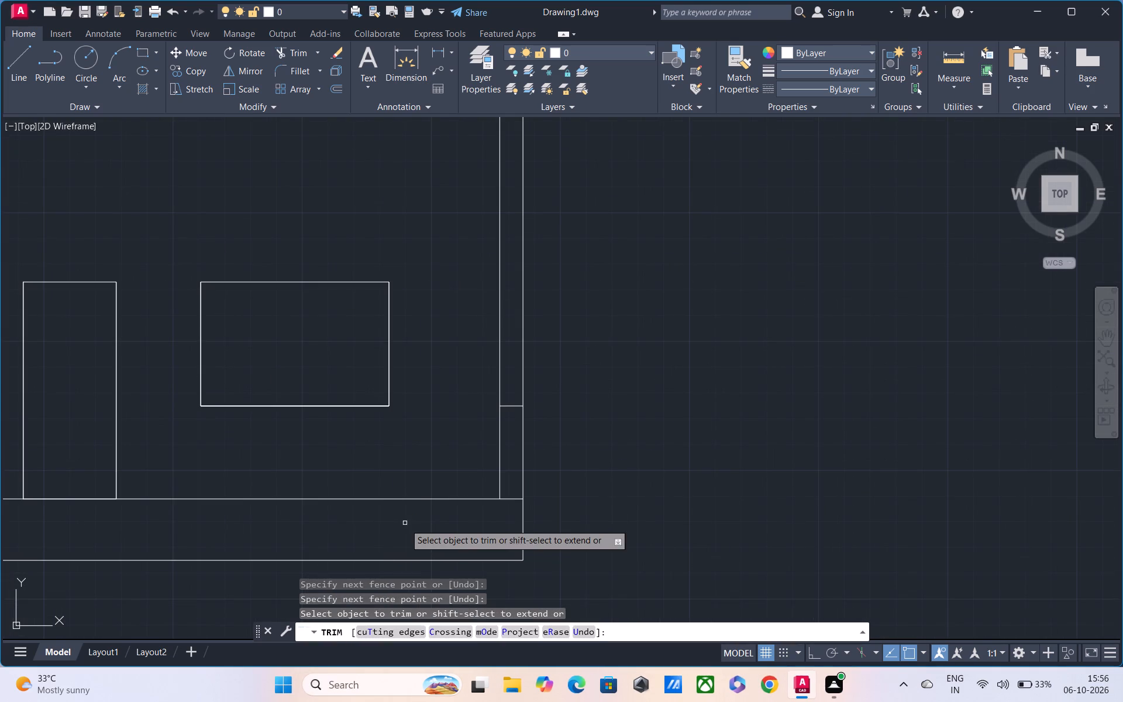
Trim the leftover sill-line piece between the two lines of the bedroom-side end wall.
scroll(403, 515, down, 2)
middle_drag(352, 543, 313, 562)
scroll(393, 483, up, 2)
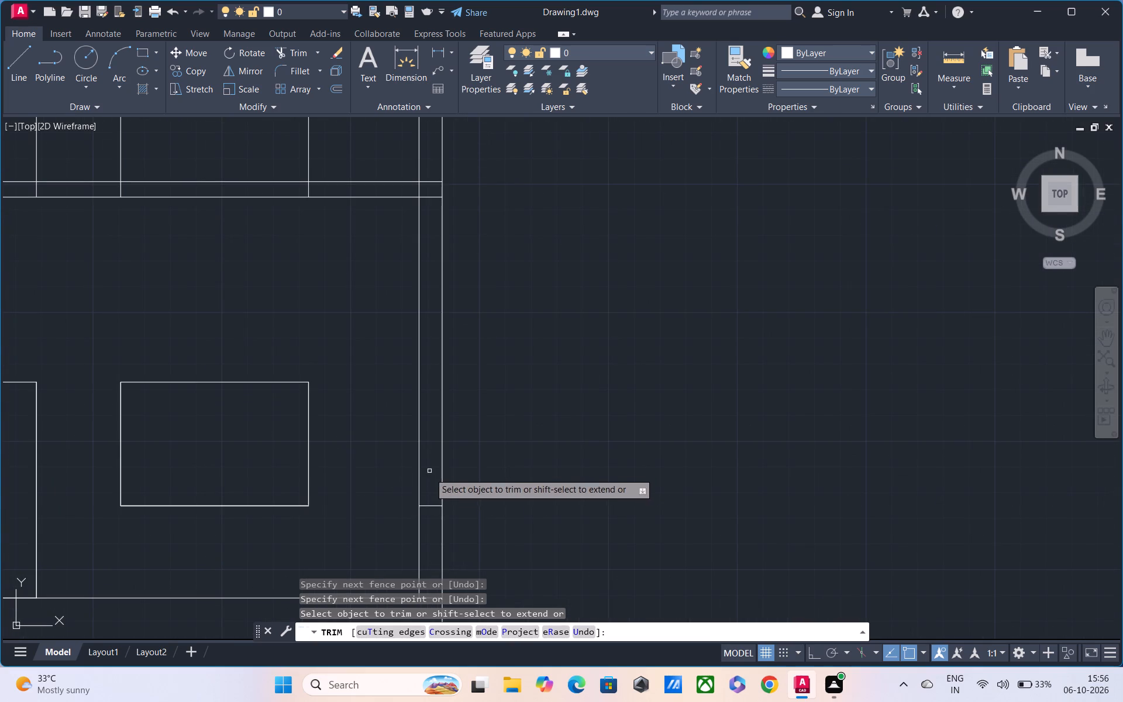
drag(432, 490, 433, 528)
Trim the first-floor sill line and both slab lines below it across the T & B bay.
scroll(432, 506, down, 2)
middle_drag(359, 512, 471, 375)
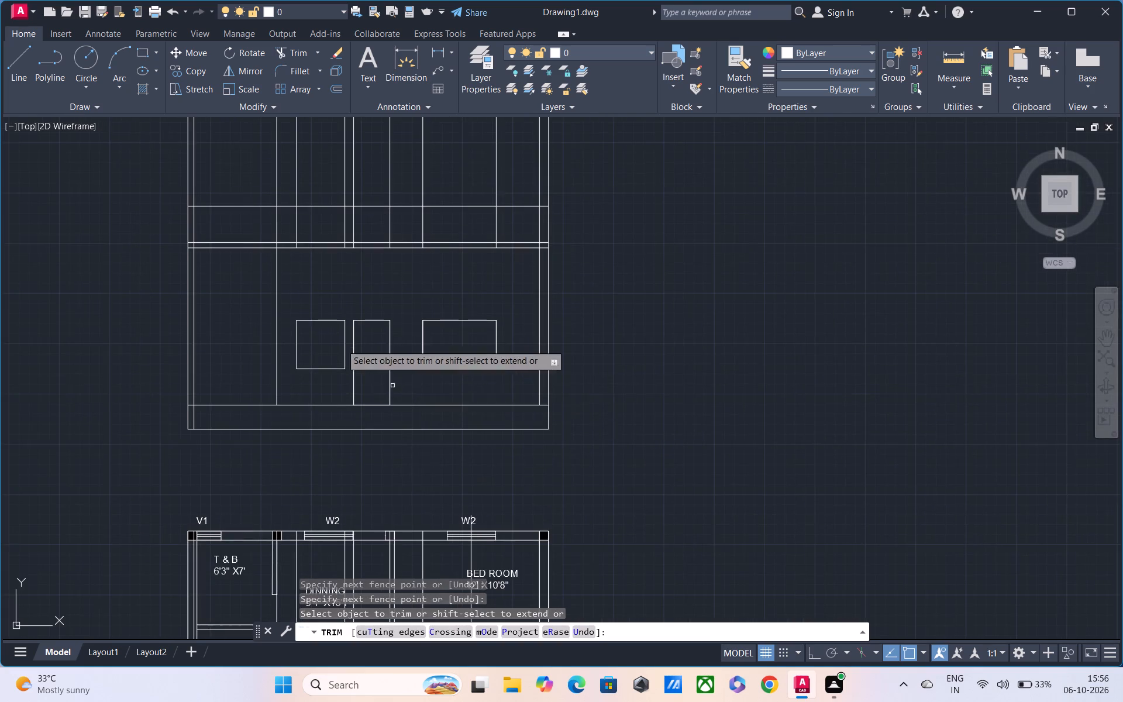
middle_drag(329, 325, 323, 435)
middle_drag(318, 405, 302, 439)
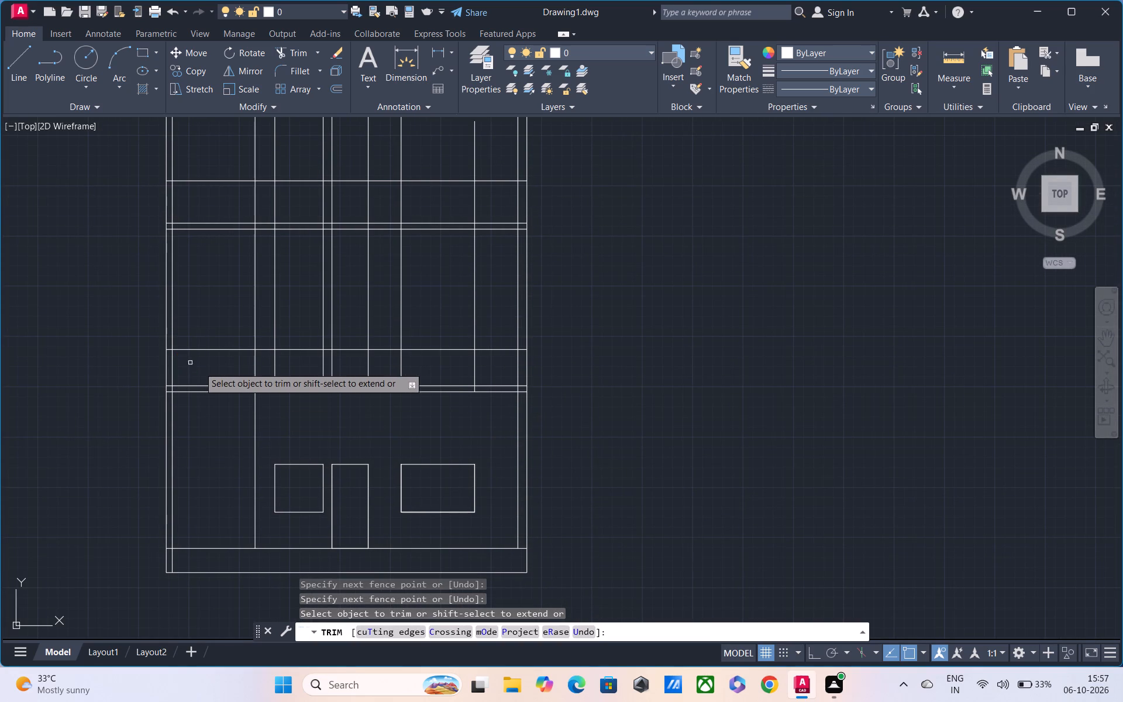
middle_drag(244, 368, 191, 381)
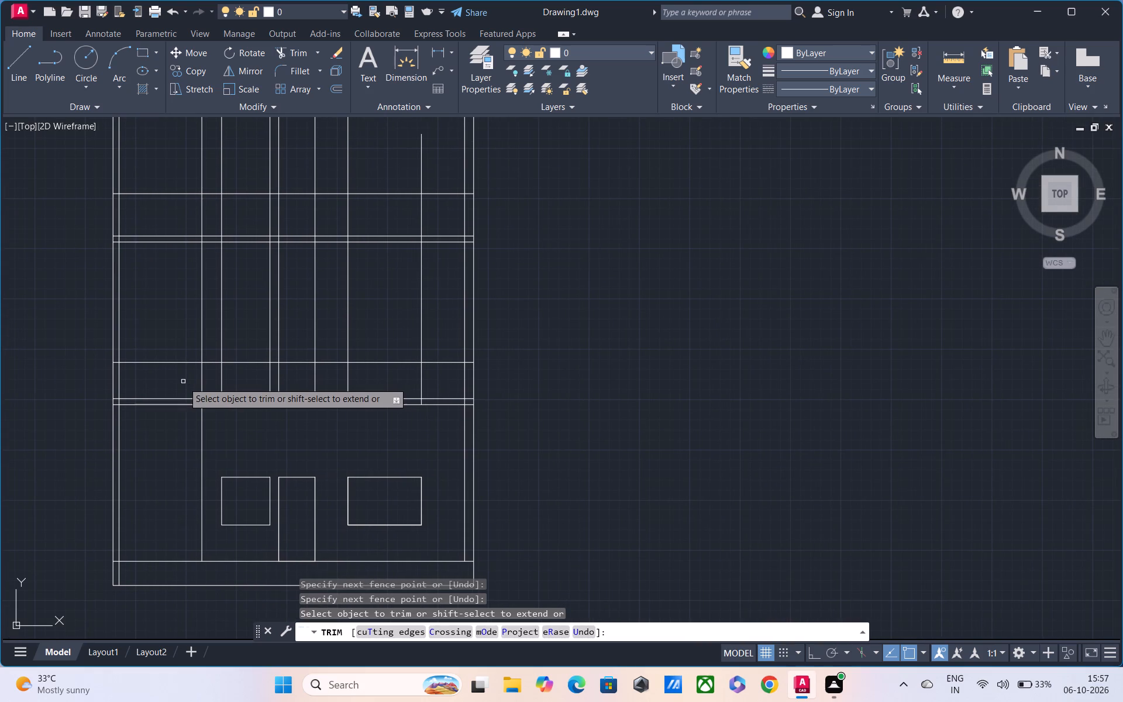
drag(180, 336, 176, 459)
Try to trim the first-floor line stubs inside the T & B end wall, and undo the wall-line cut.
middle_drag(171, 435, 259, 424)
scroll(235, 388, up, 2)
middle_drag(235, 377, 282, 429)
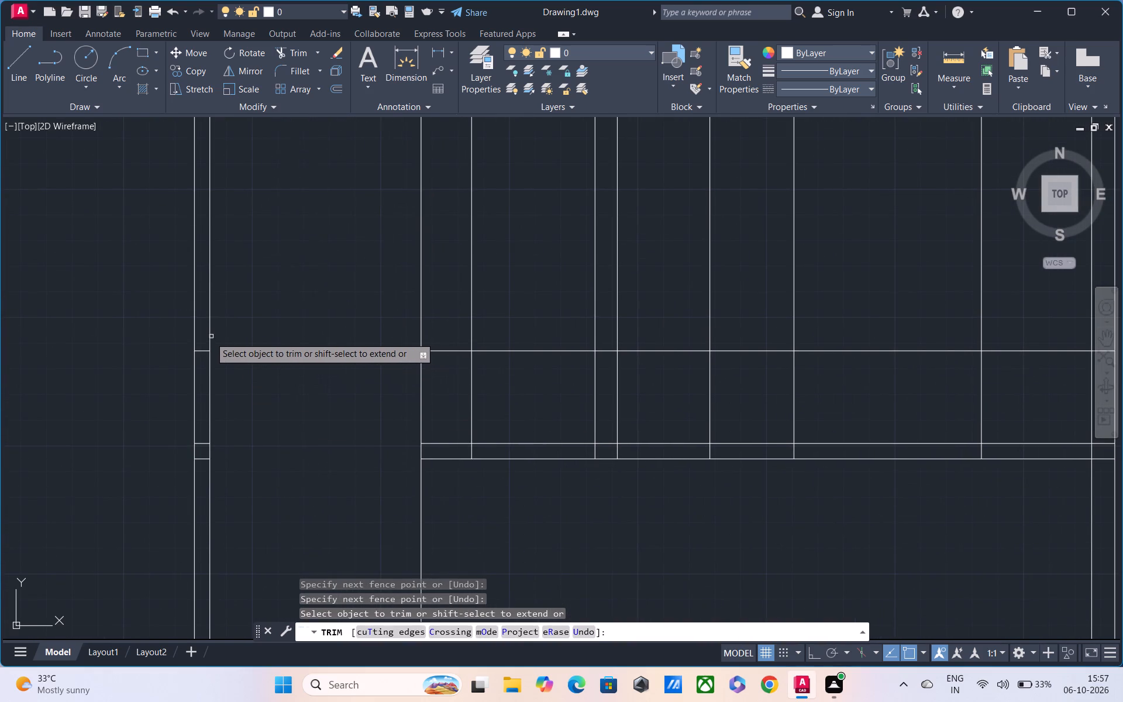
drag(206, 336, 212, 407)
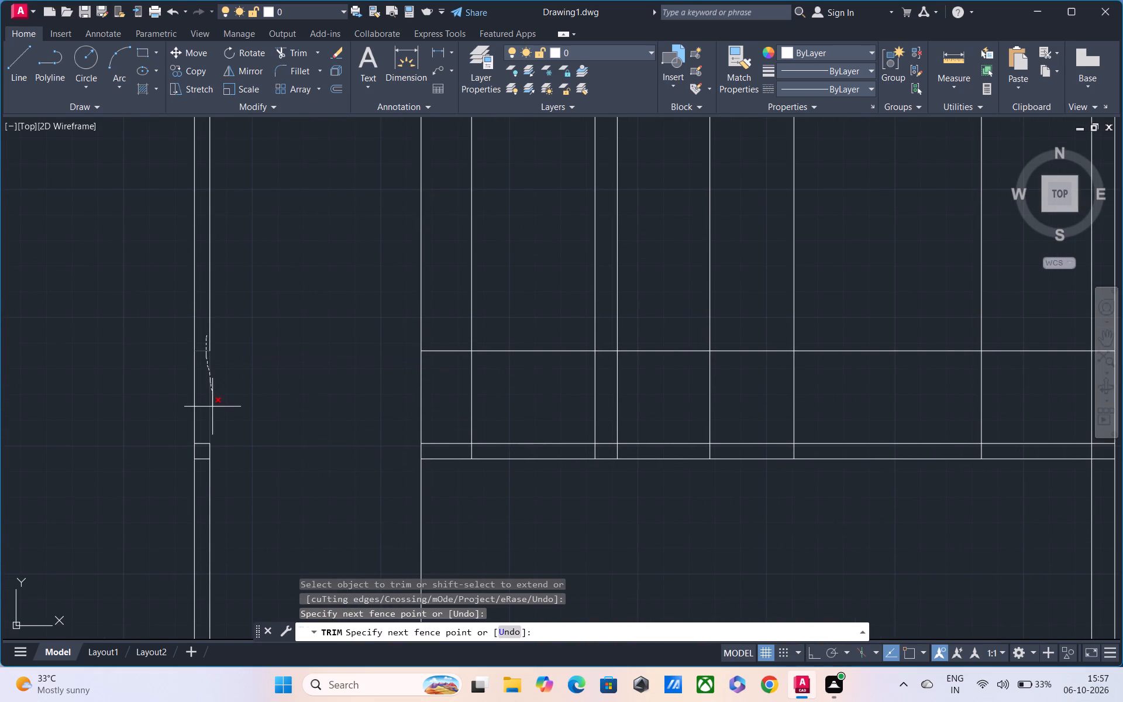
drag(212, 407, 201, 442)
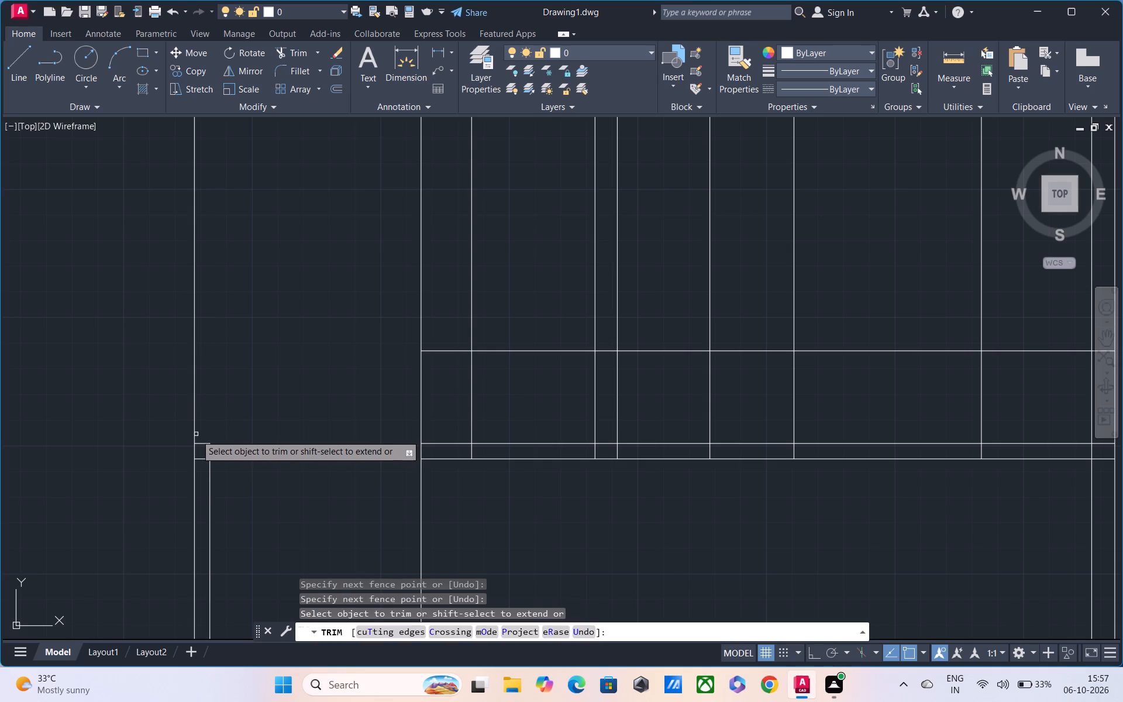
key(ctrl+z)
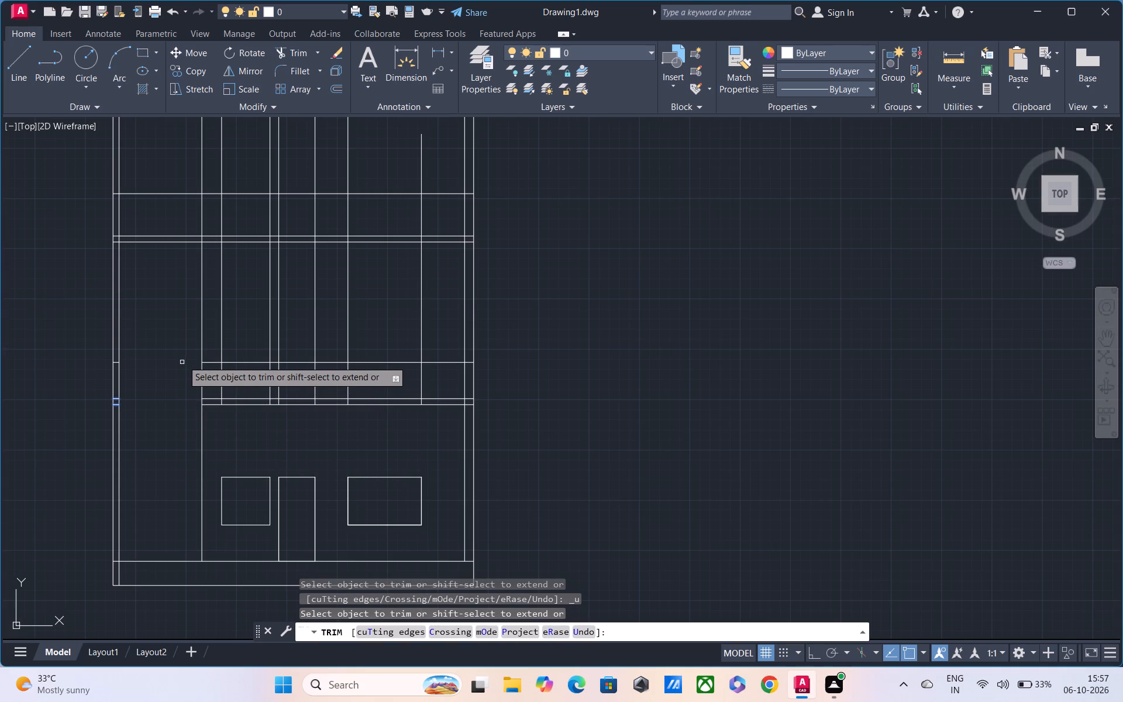
Trim the first-floor sill stub and the two slab stubs between the lines of the T & B end wall.
scroll(100, 378, up, 3)
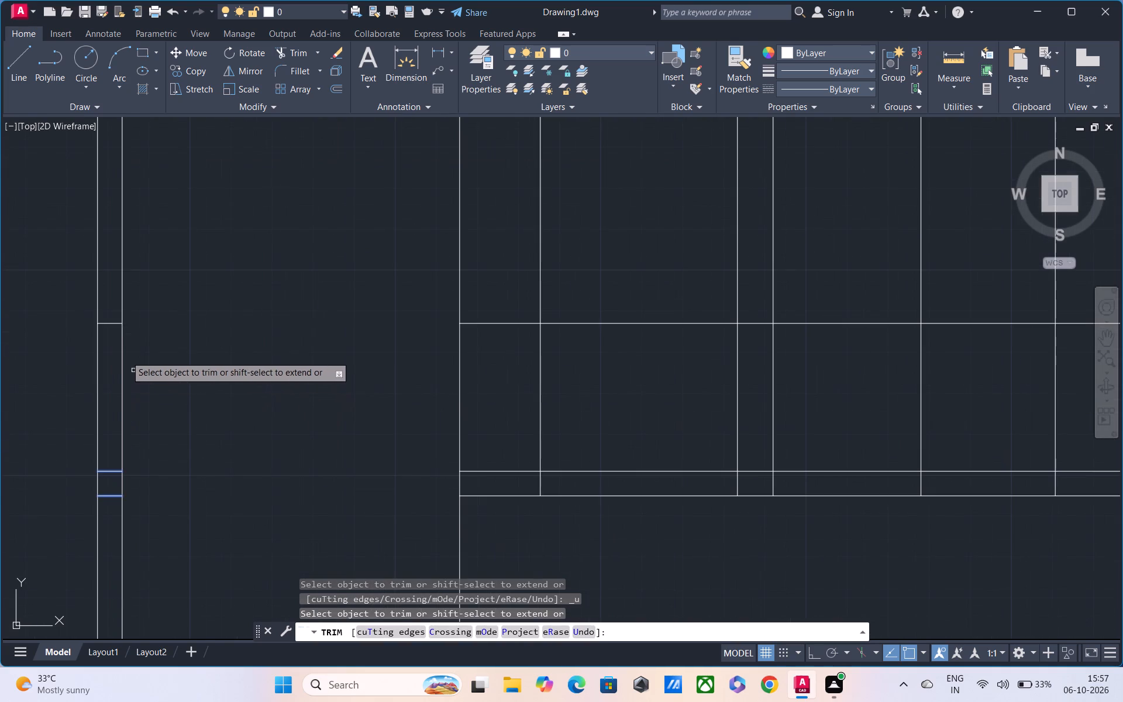
drag(106, 310, 109, 450)
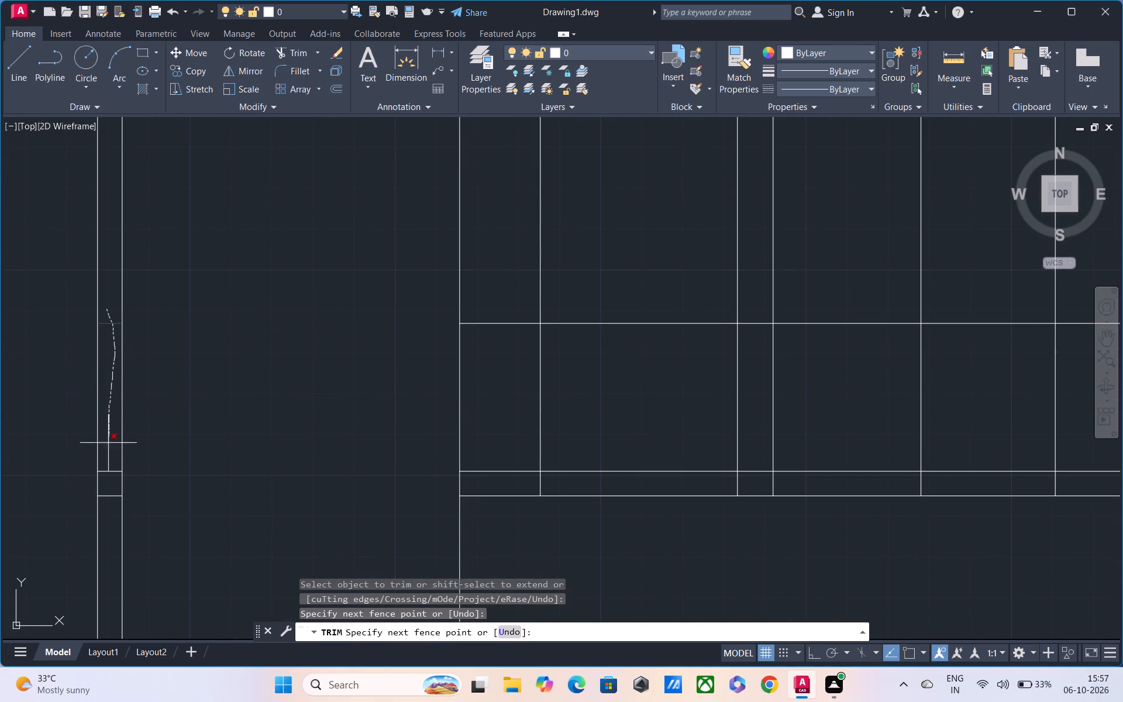
drag(109, 450, 109, 512)
Trim the top storey's sill-line stub between the two lines of the T & B end wall.
scroll(108, 484, down, 2)
middle_drag(157, 448, 157, 500)
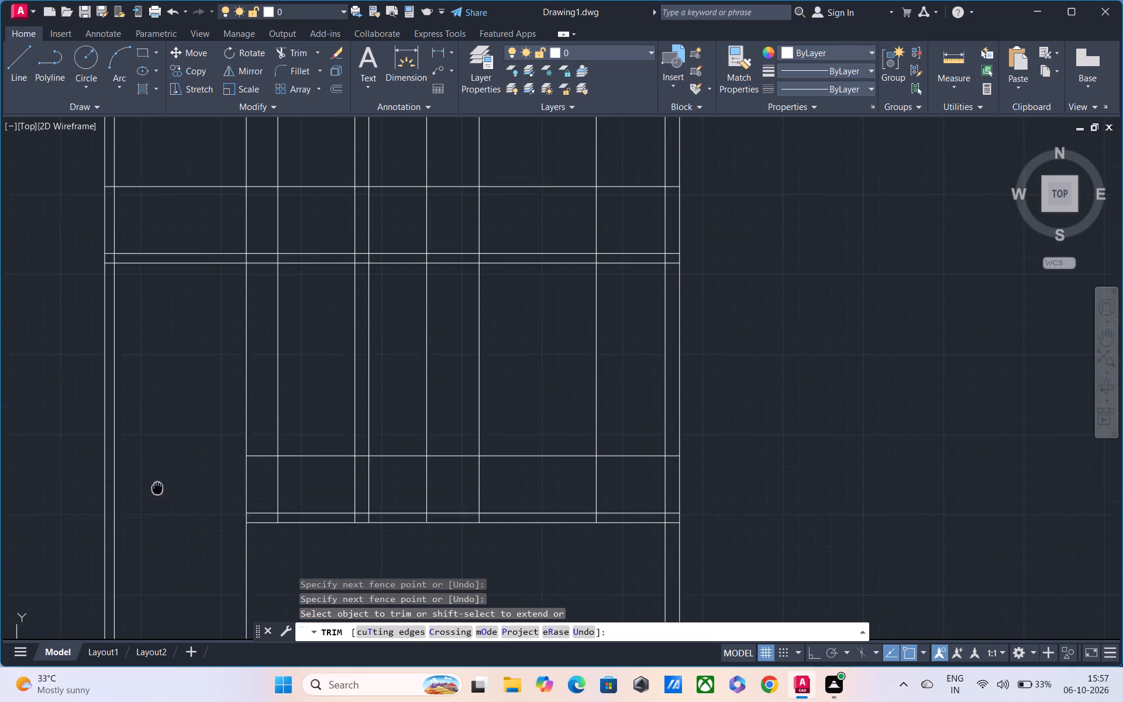
middle_drag(157, 500, 157, 504)
middle_drag(170, 477, 181, 516)
middle_drag(180, 474, 199, 378)
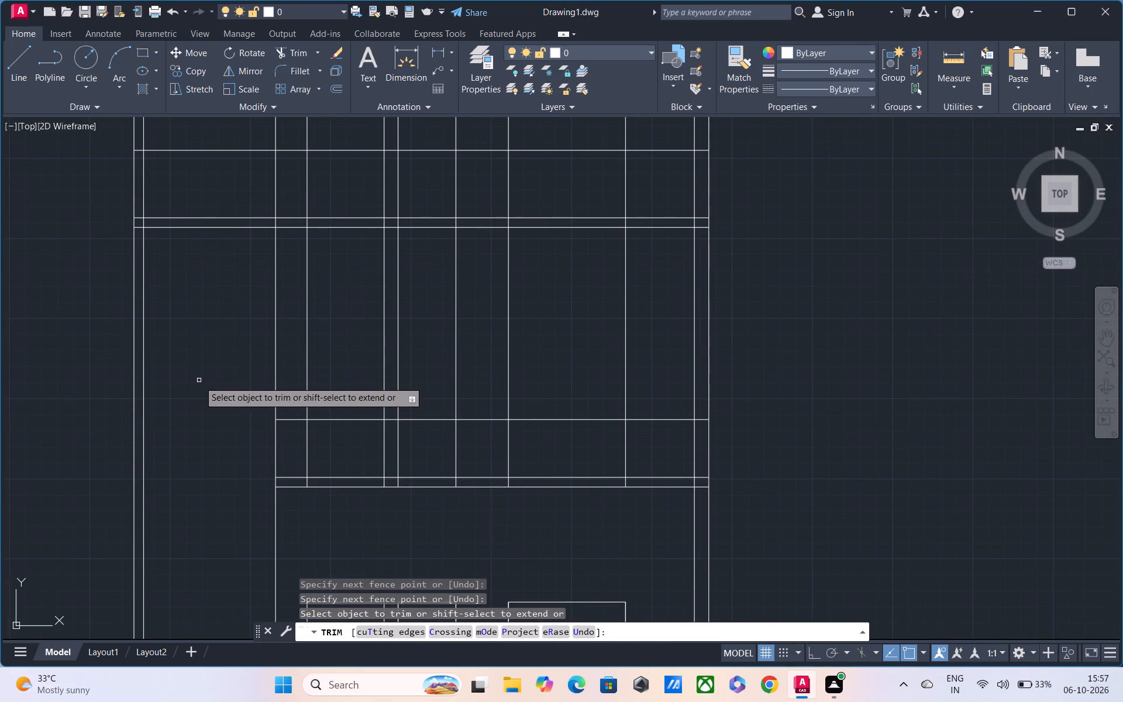
middle_drag(202, 383, 206, 455)
scroll(202, 443, down, 1)
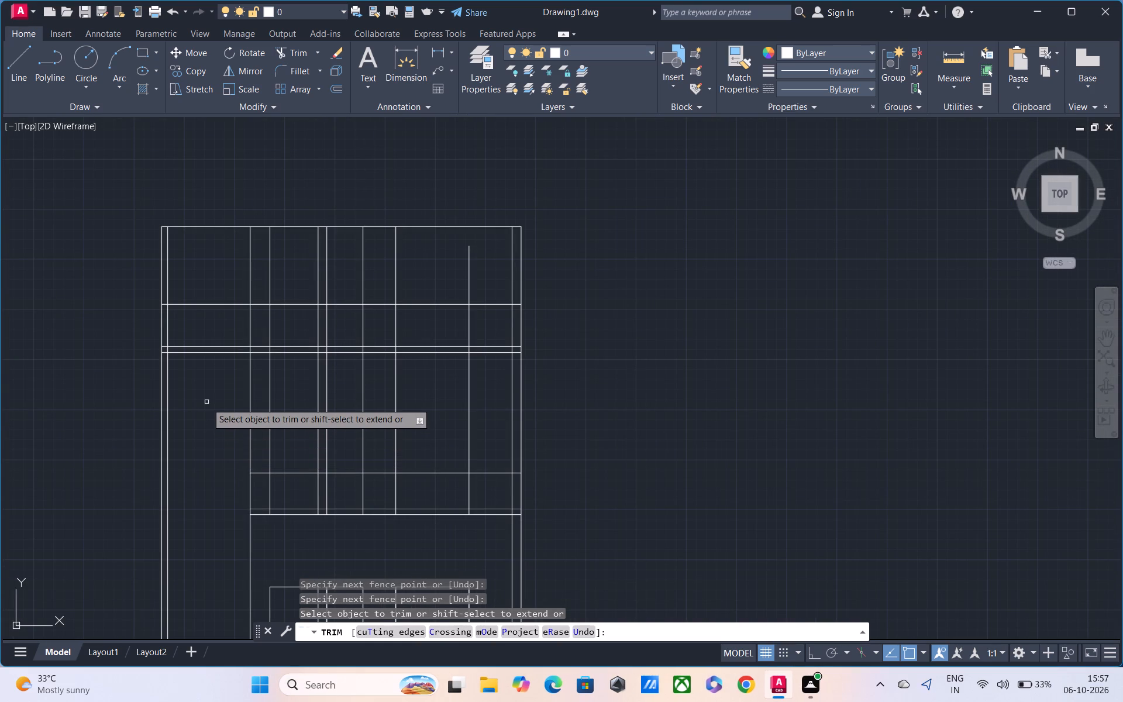
middle_drag(206, 406, 195, 450)
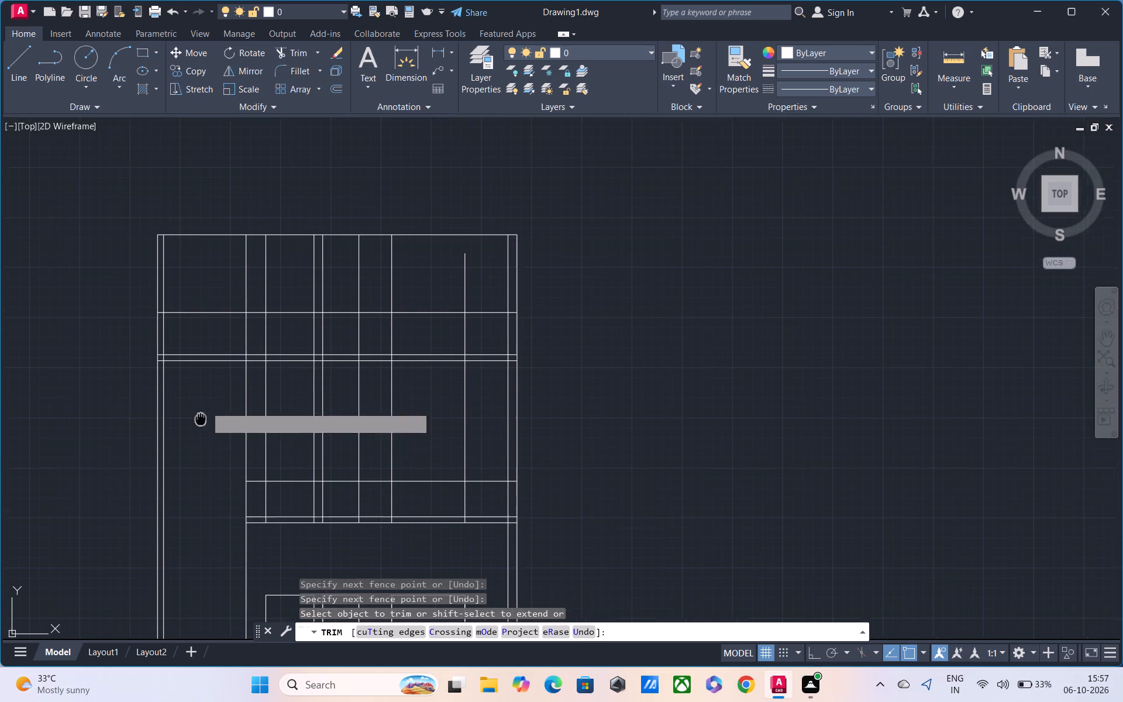
middle_drag(195, 450, 191, 470)
middle_drag(151, 436, 230, 454)
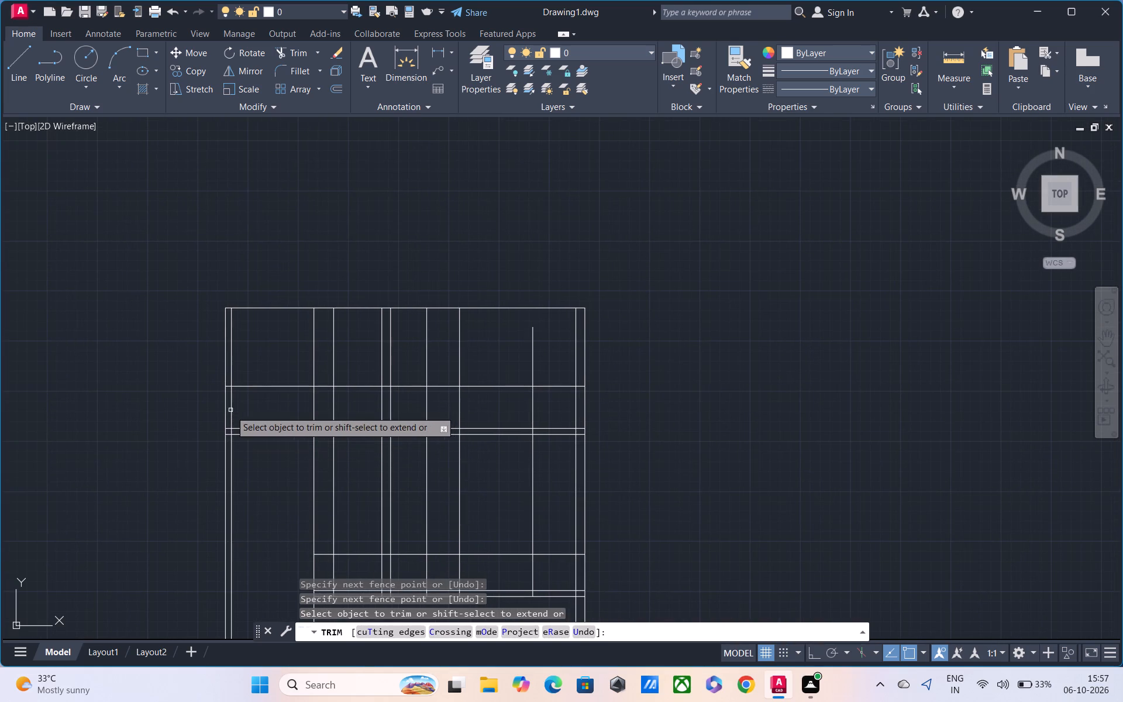
scroll(230, 411, up, 2)
scroll(226, 329, up, 2)
drag(222, 350, 219, 400)
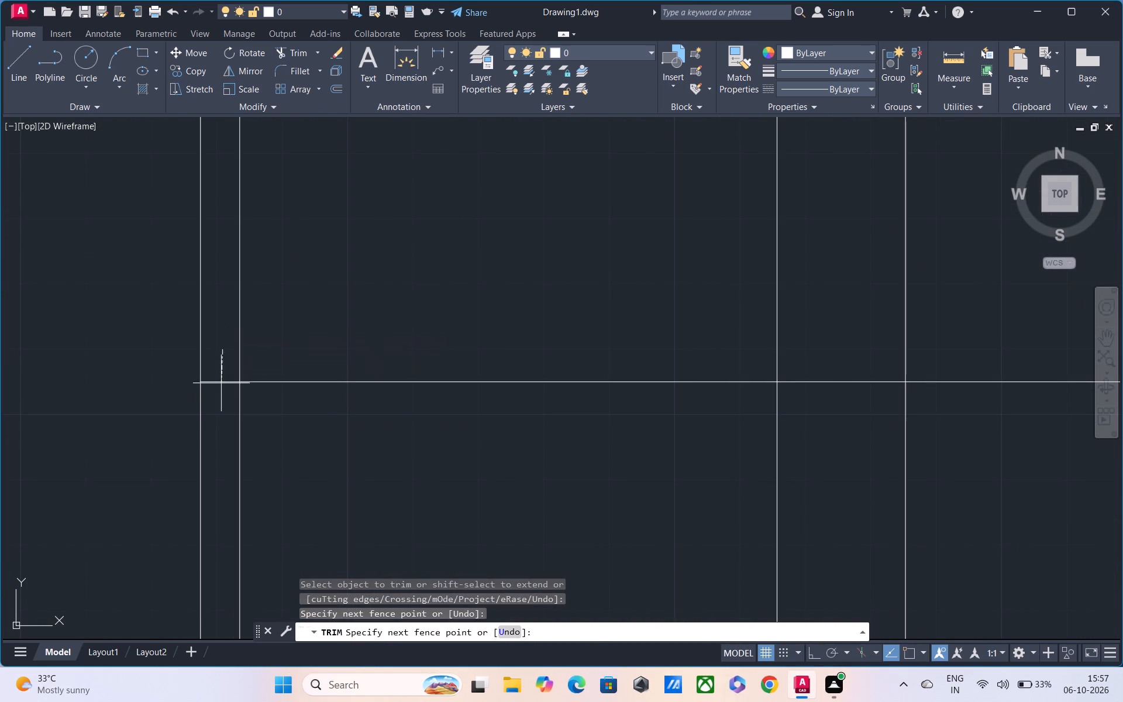
drag(219, 400, 219, 423)
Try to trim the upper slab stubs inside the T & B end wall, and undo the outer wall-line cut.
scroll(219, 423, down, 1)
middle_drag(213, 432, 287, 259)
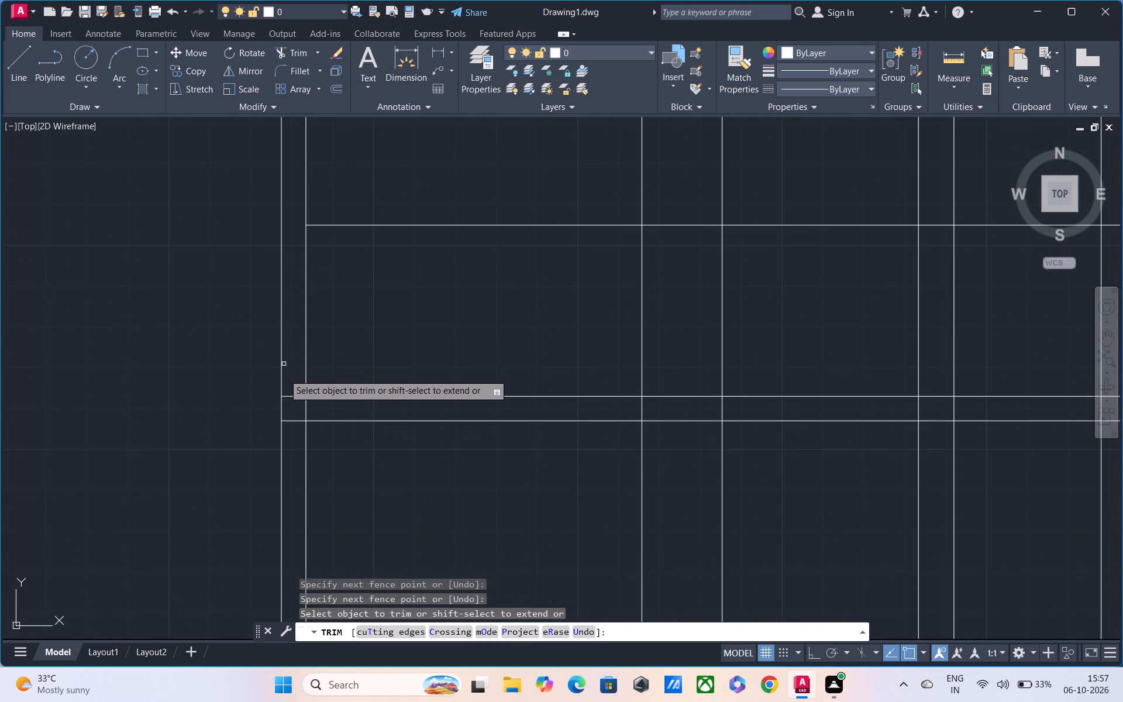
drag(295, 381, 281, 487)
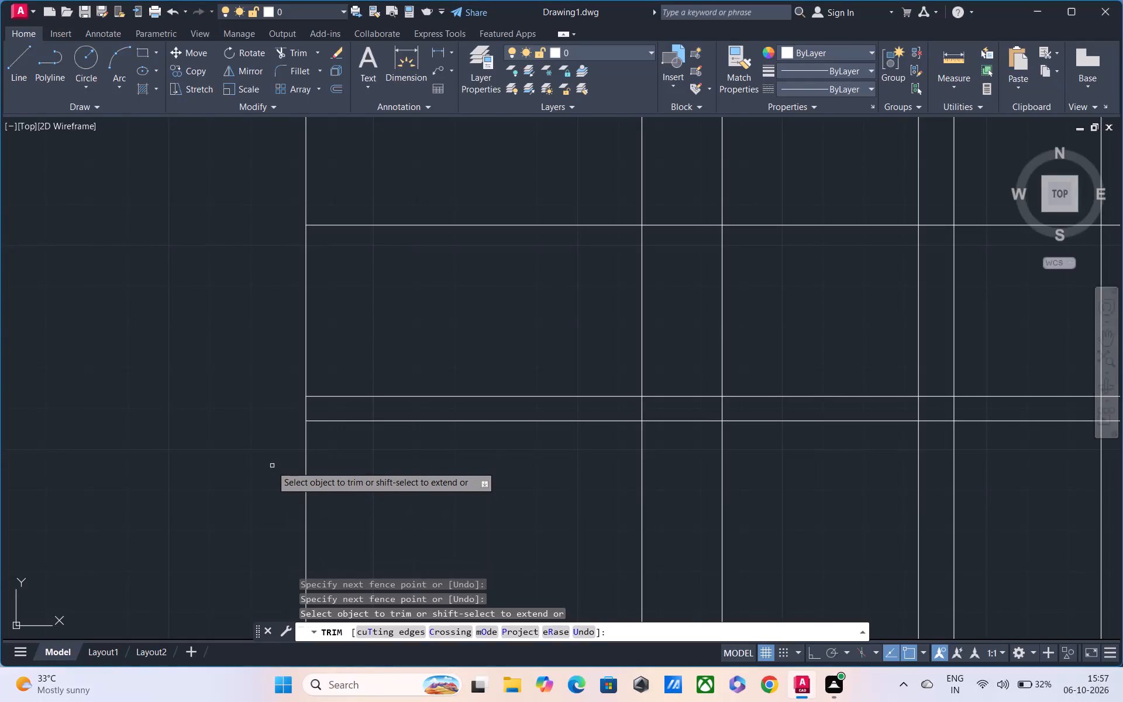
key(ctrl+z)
Trim the two upper slab-line stubs between the lines of the T & B end wall.
scroll(221, 362, down, 2)
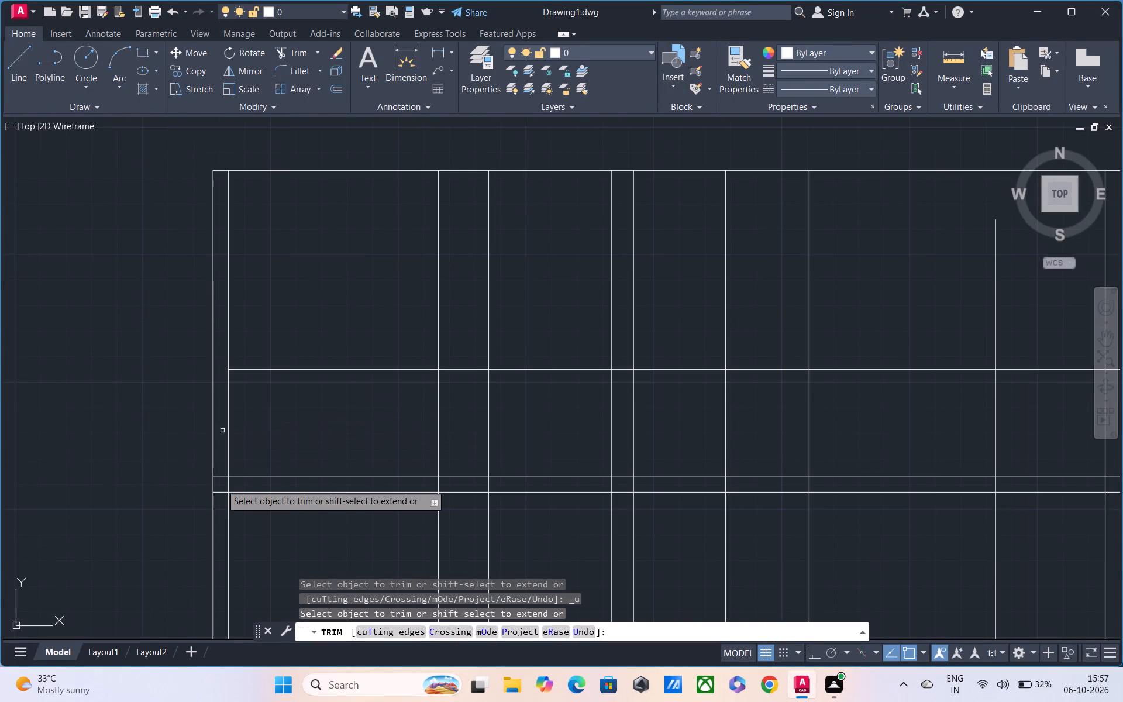
scroll(220, 487, up, 2)
drag(226, 438, 221, 515)
Trim the top storey's sill line and the two slab lines below it across the T & B bay.
scroll(220, 508, down, 3)
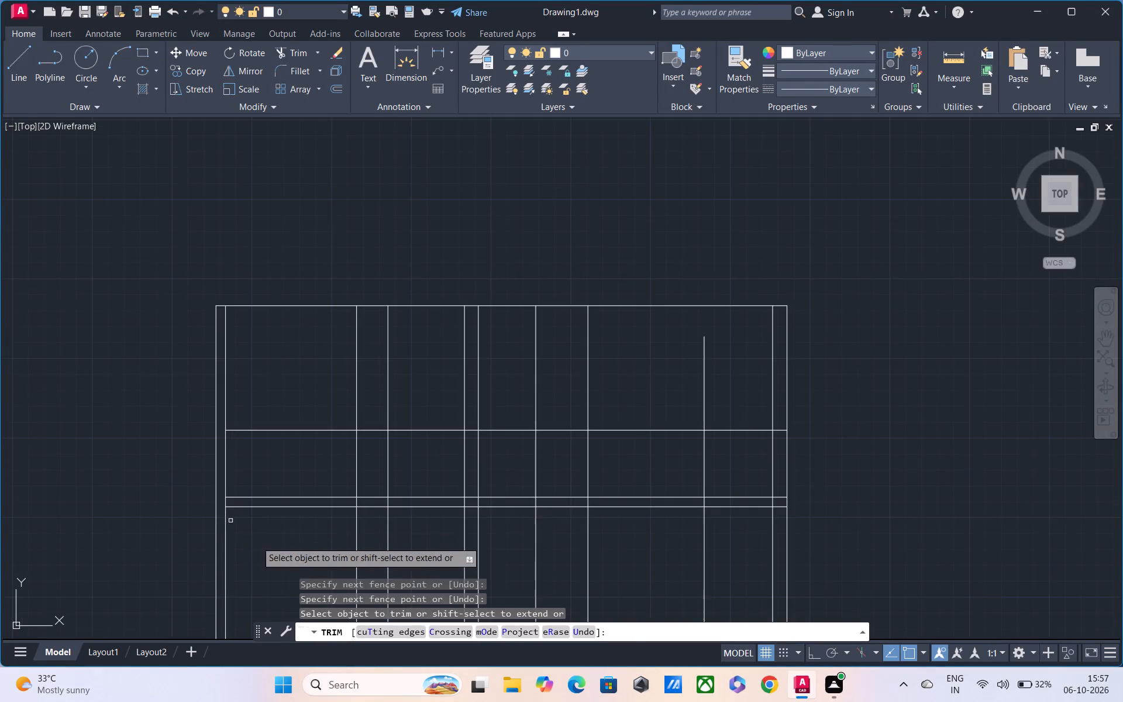
middle_drag(284, 558, 315, 399)
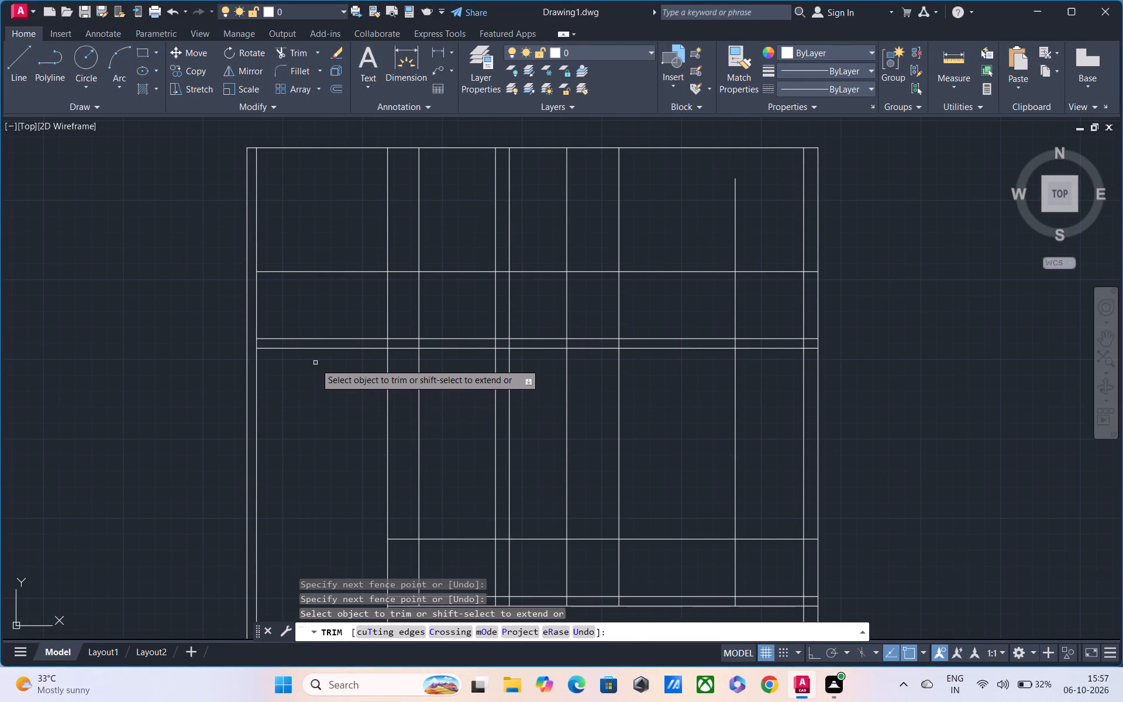
drag(327, 246, 327, 420)
Trim the six opening verticals between the first-floor sill line and the slab lines below it.
scroll(325, 394, down, 1)
middle_drag(321, 396, 283, 368)
middle_drag(322, 470, 287, 381)
scroll(358, 398, up, 2)
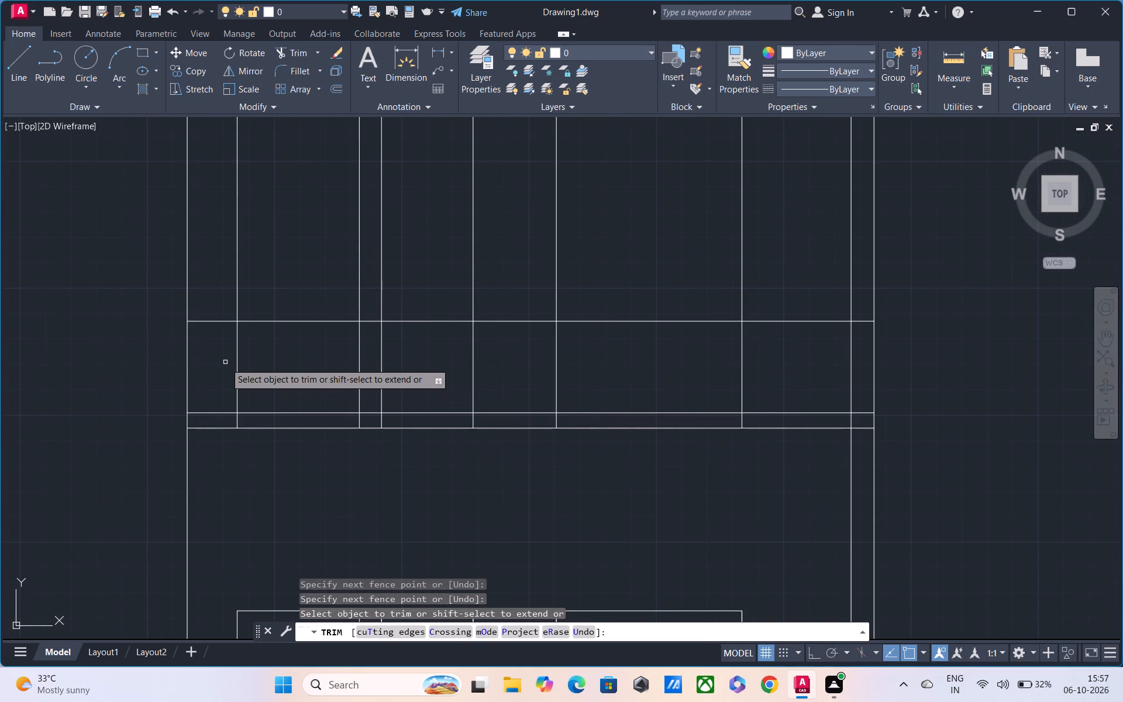
drag(225, 363, 229, 364)
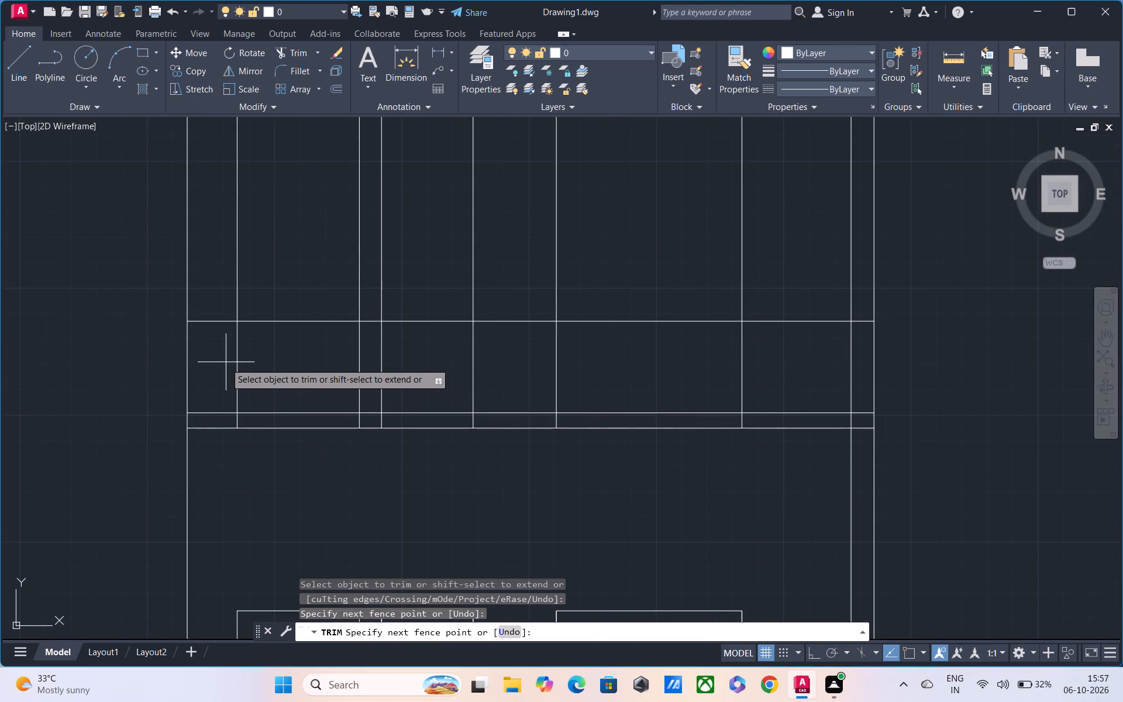
drag(229, 364, 760, 360)
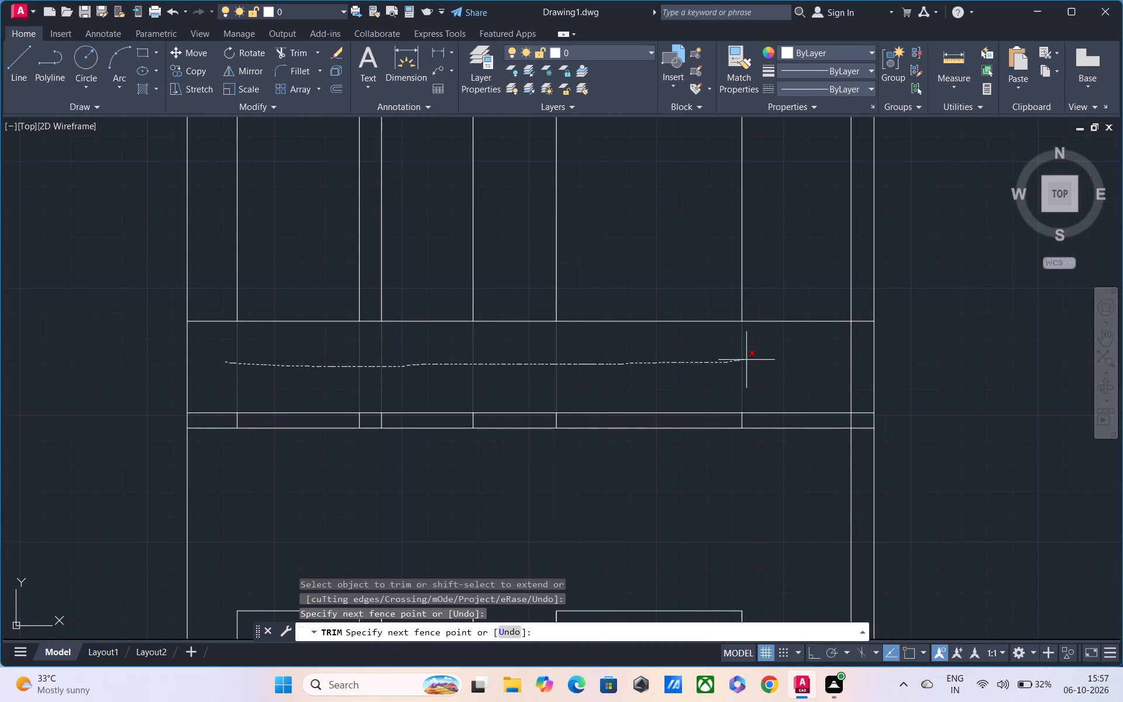
Finish the fence trim of the opening verticals between the first-floor sill line and the slab lines below it.
drag(760, 360, 765, 360)
middle_drag(736, 367, 664, 491)
scroll(662, 486, down, 1)
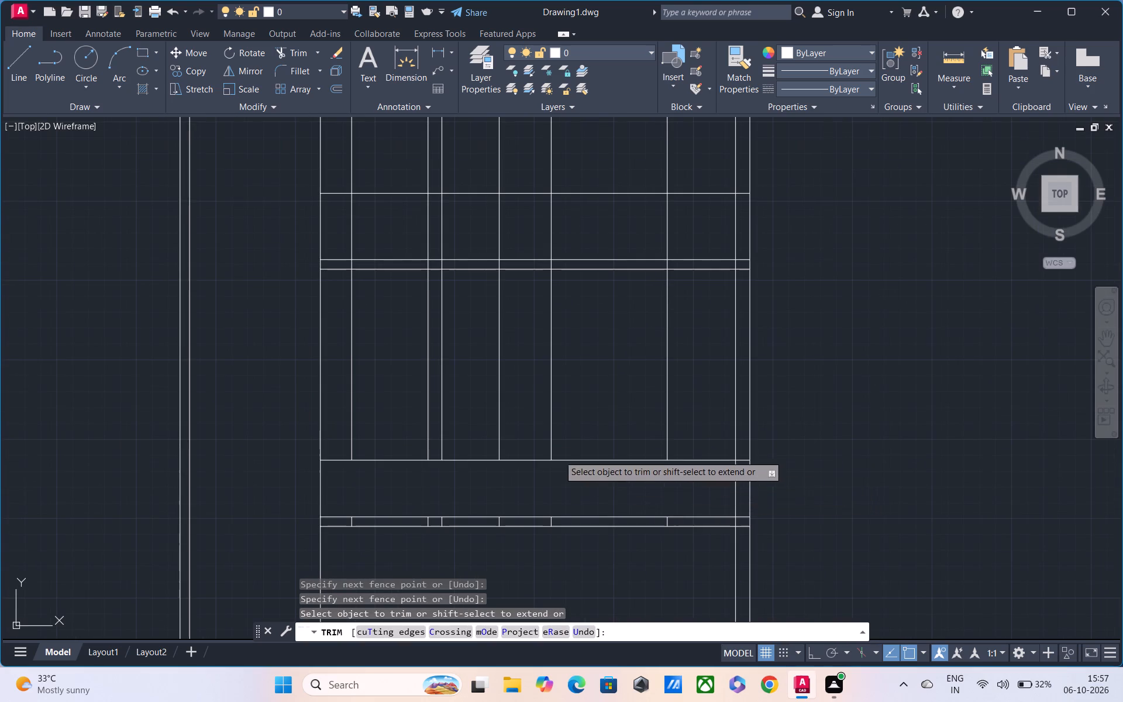
middle_drag(528, 405, 516, 469)
scroll(516, 469, down, 1)
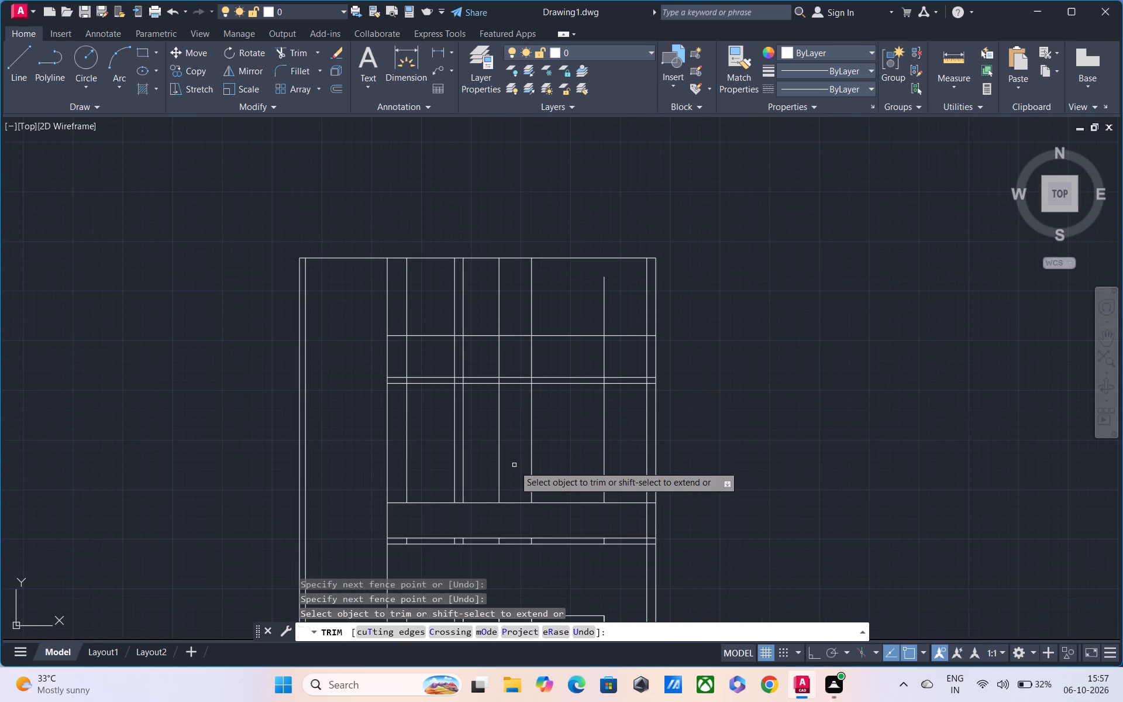
middle_drag(466, 481, 455, 407)
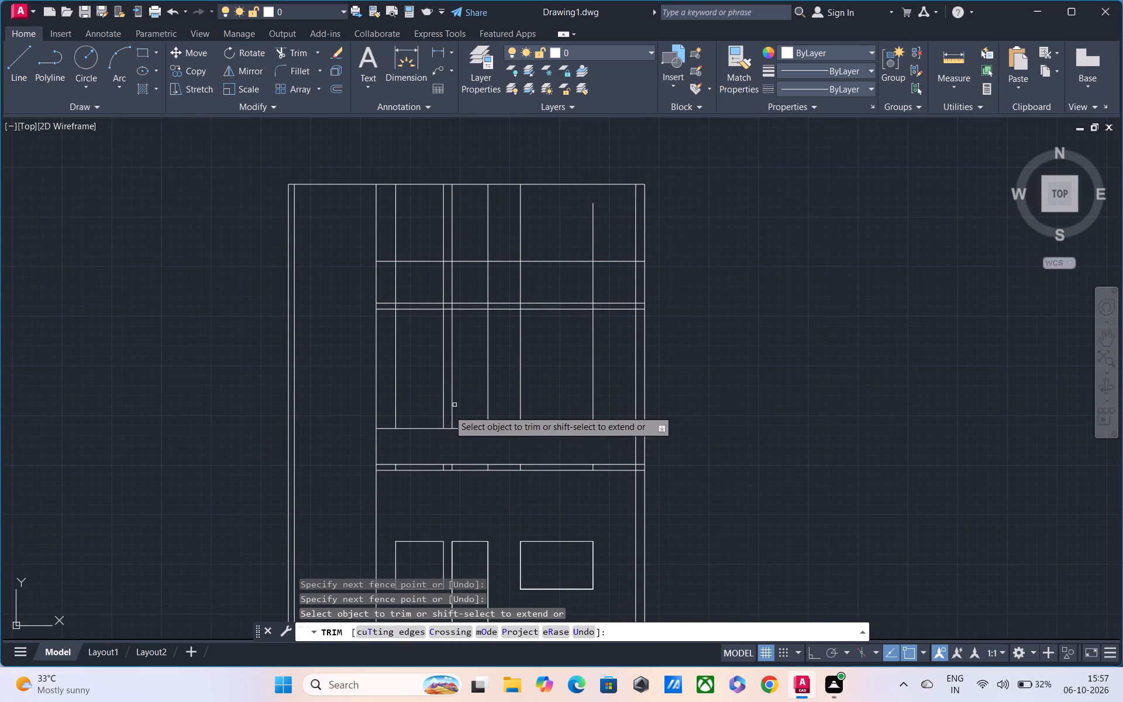
middle_drag(408, 401, 414, 364)
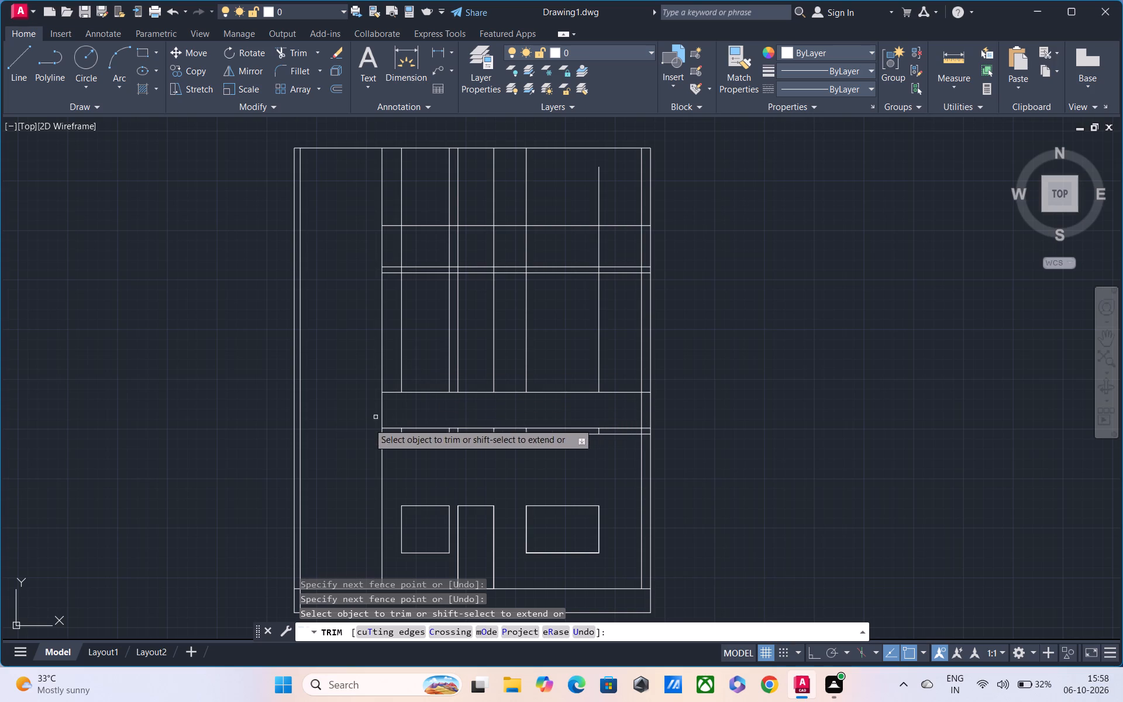
key(Escape)
Offset the first-floor sill line 4' upward to form the head line of the openings.
text(O)
key(space)
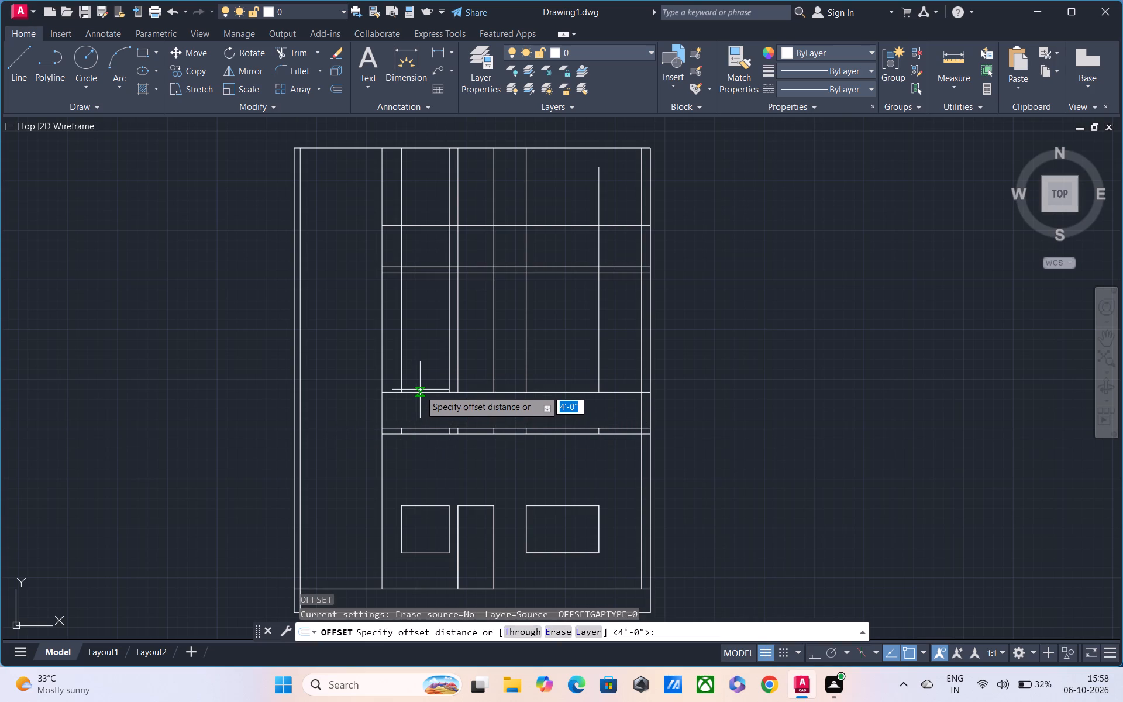
click(420, 393)
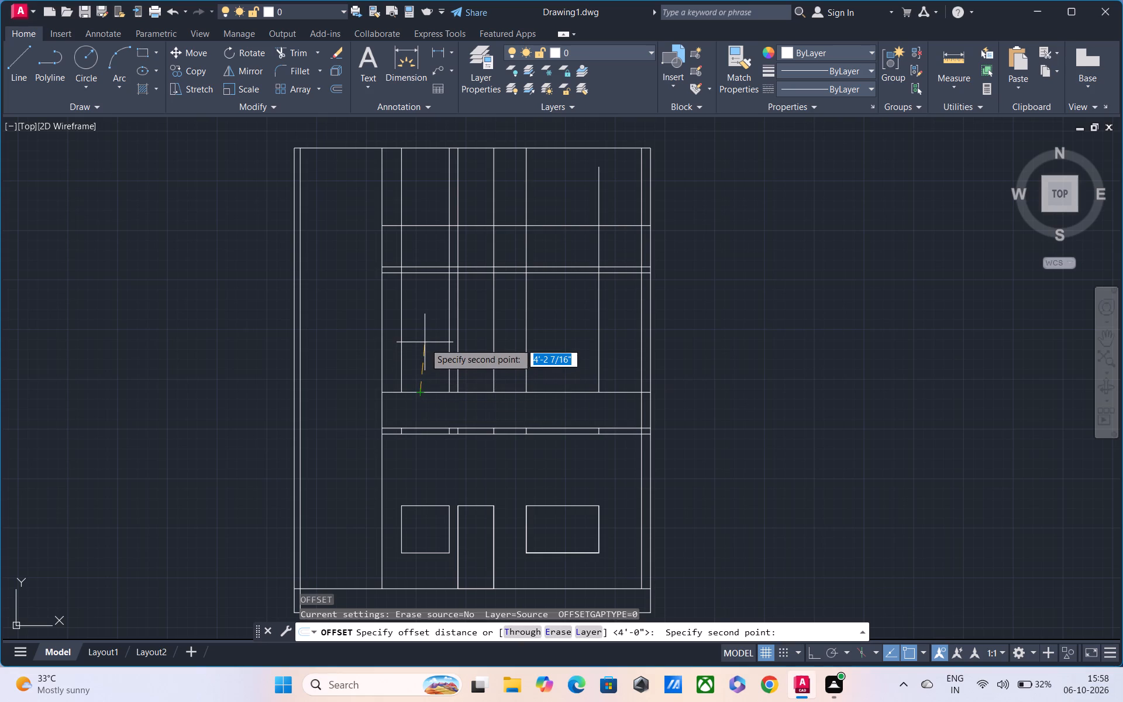
click(425, 343)
click(416, 391)
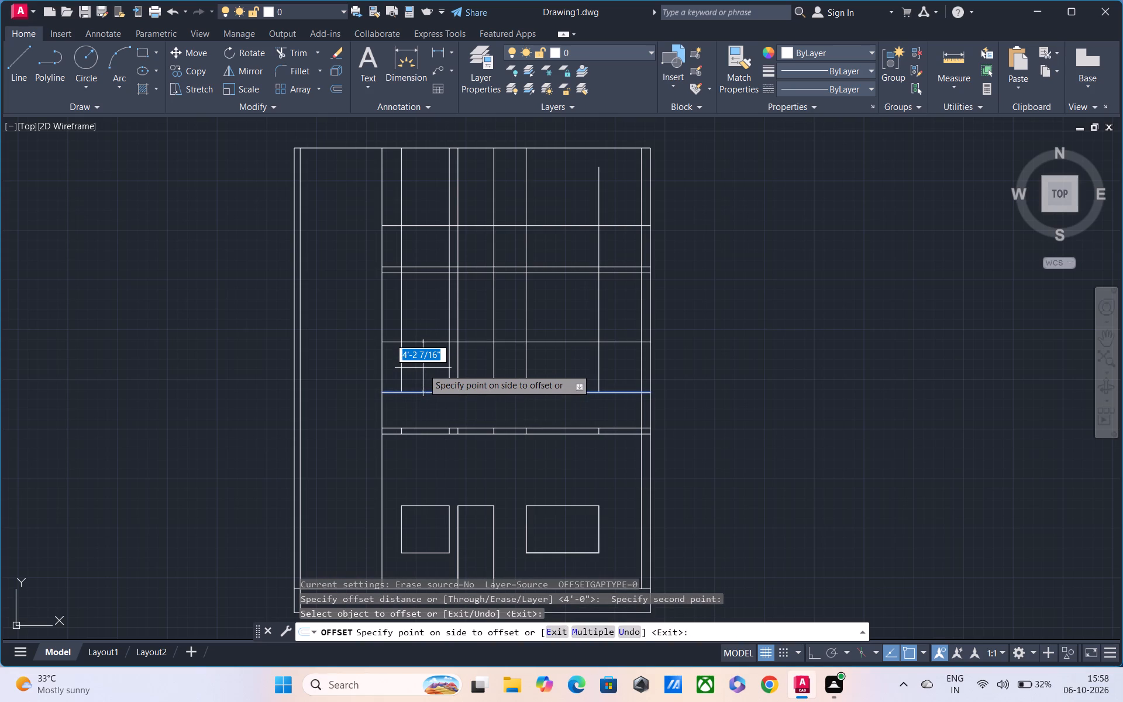
text(4')
key(Return)
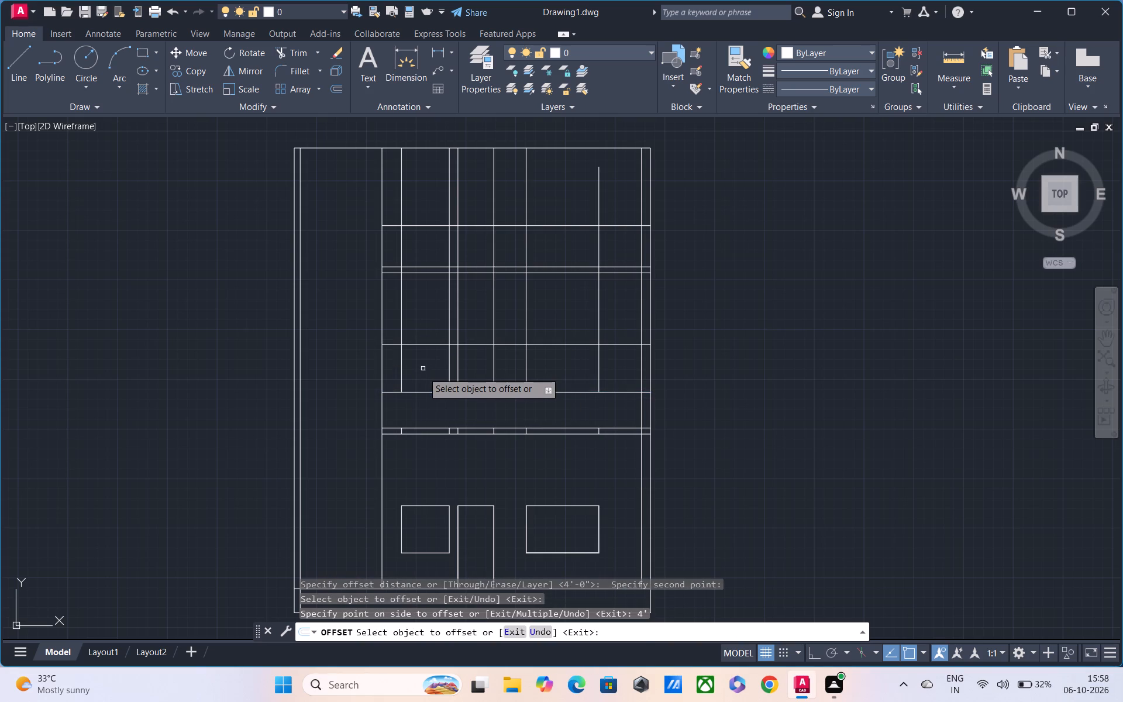
key(Escape)
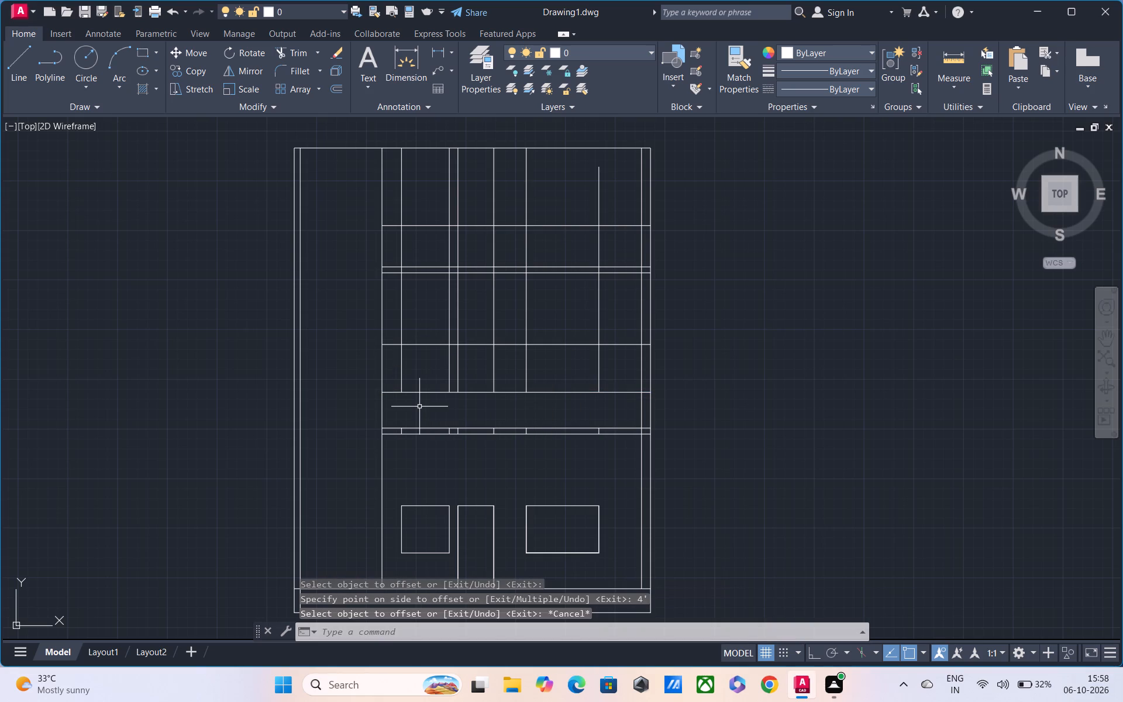
Draw the smaller first-floor window as a rectangle between its two verticals, from the sill line to the head line.
text(REC)
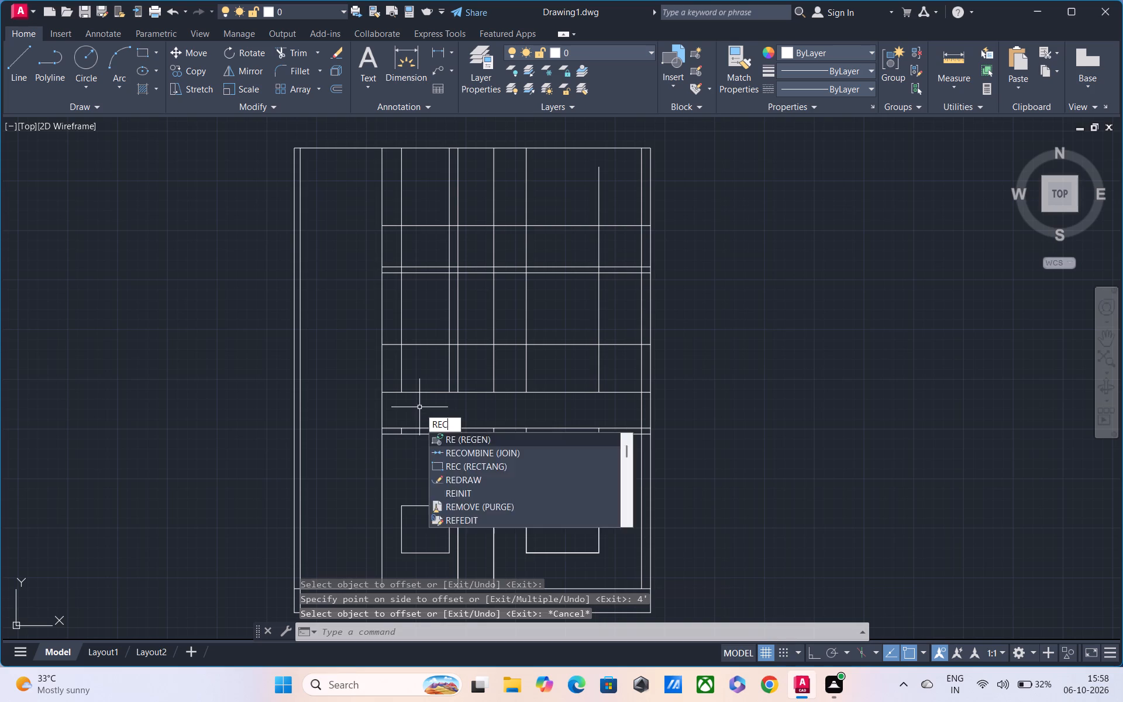
key(space)
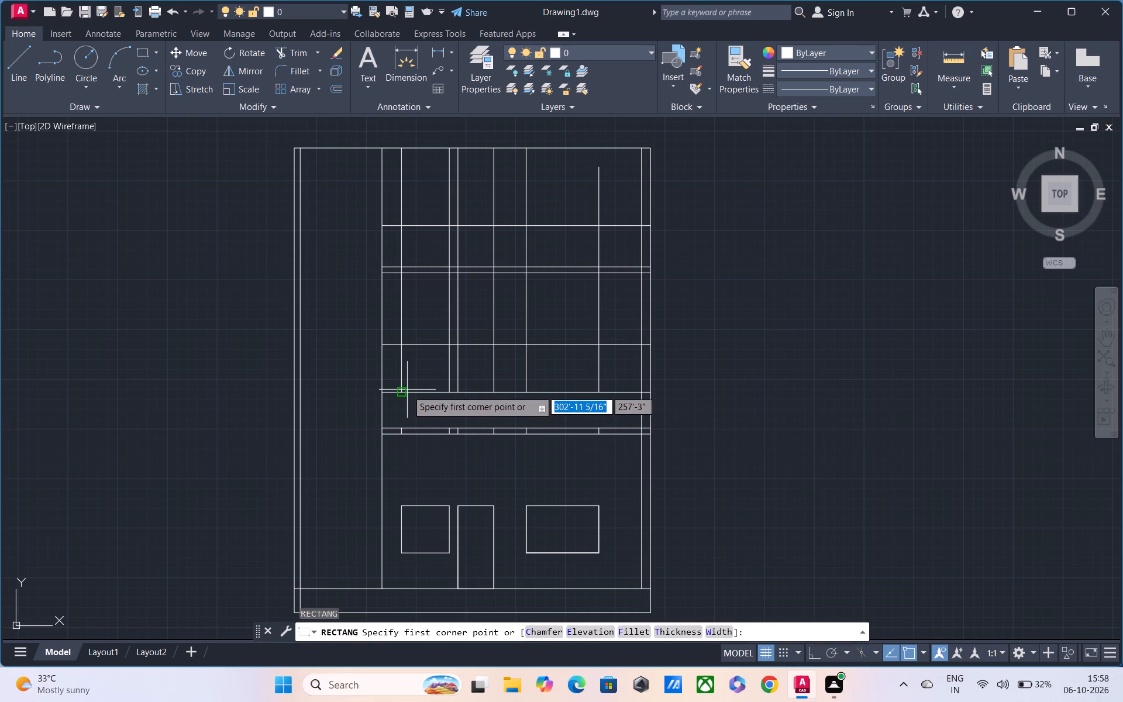
click(407, 390)
click(452, 347)
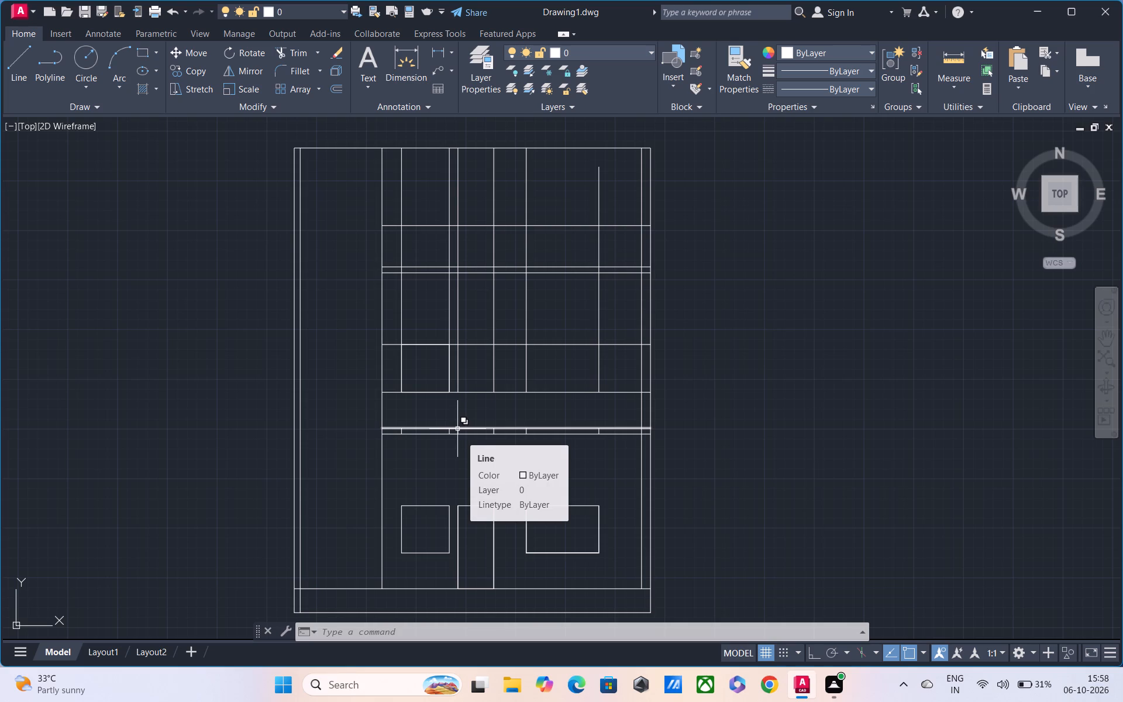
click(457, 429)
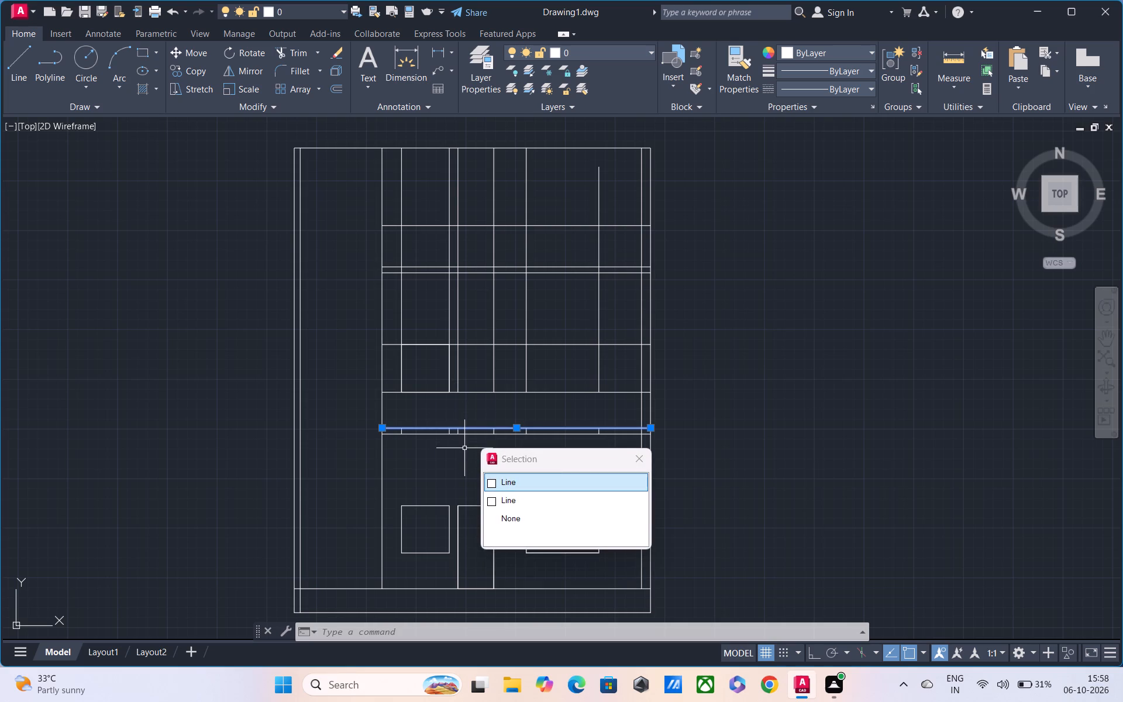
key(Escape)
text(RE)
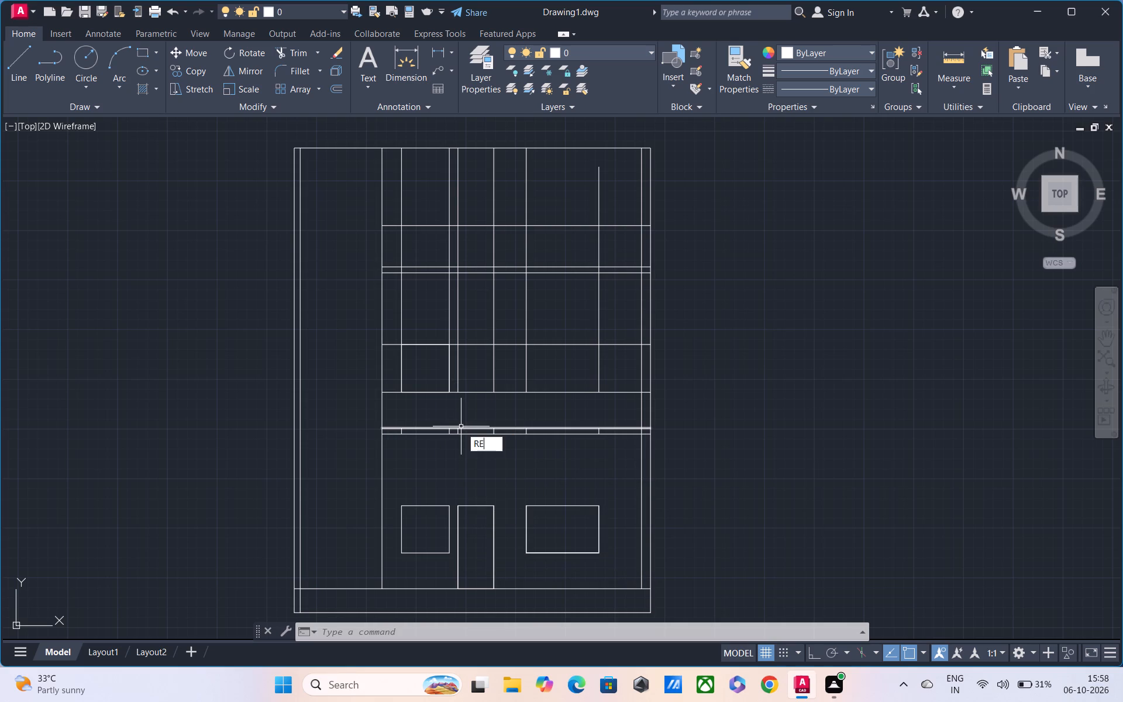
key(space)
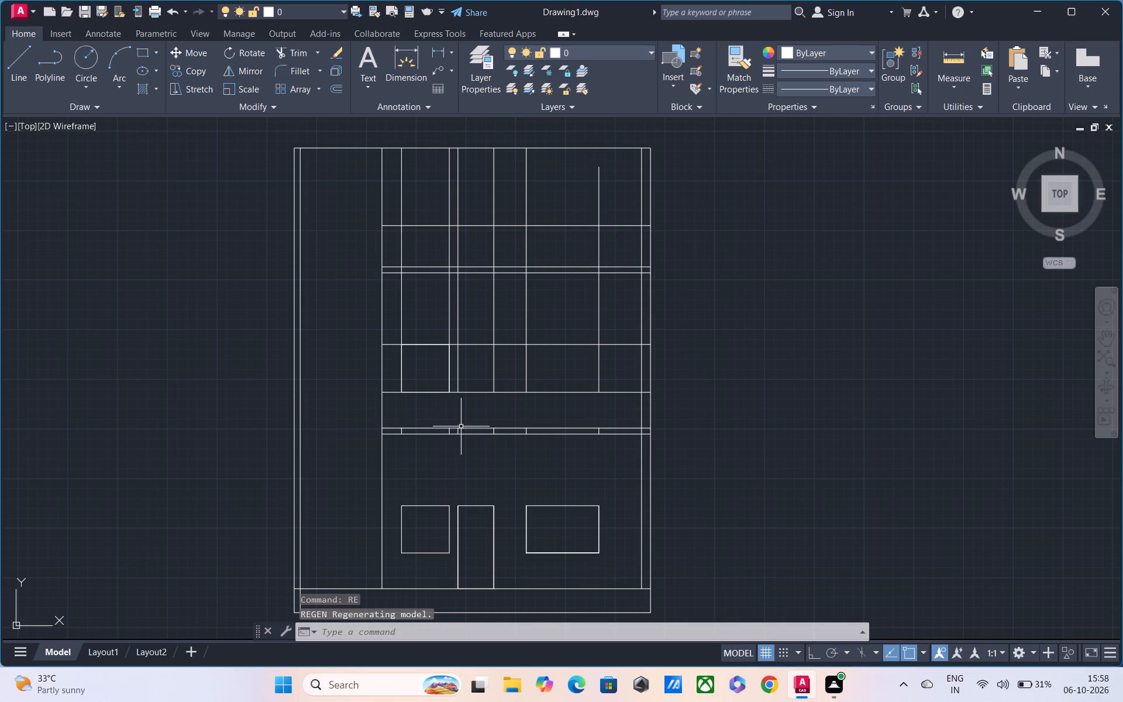
Draw the first-floor door as a rectangle between its two verticals, from the upper slab line to the head line.
text(REC)
key(space)
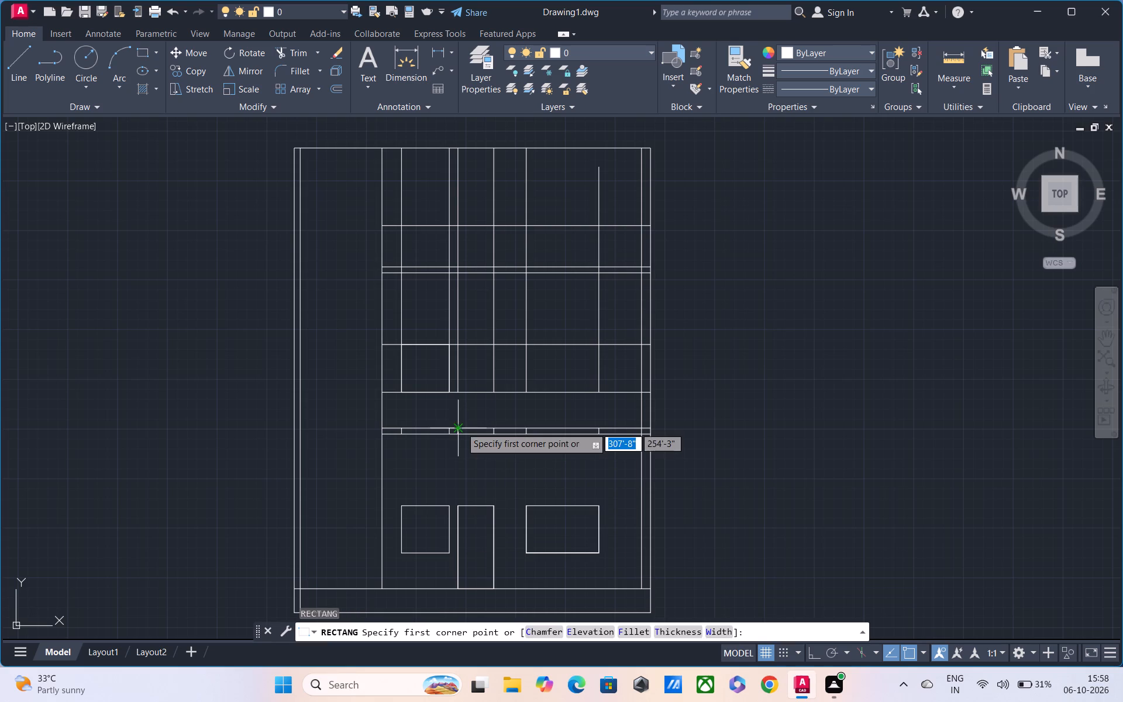
click(458, 427)
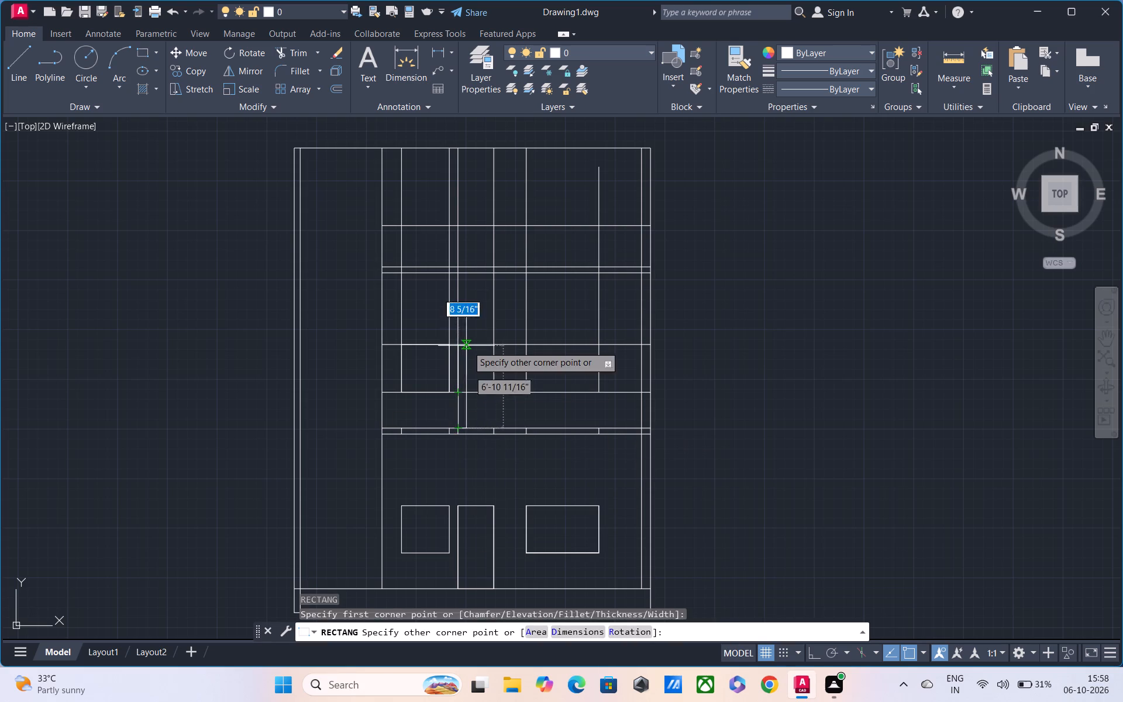
click(491, 343)
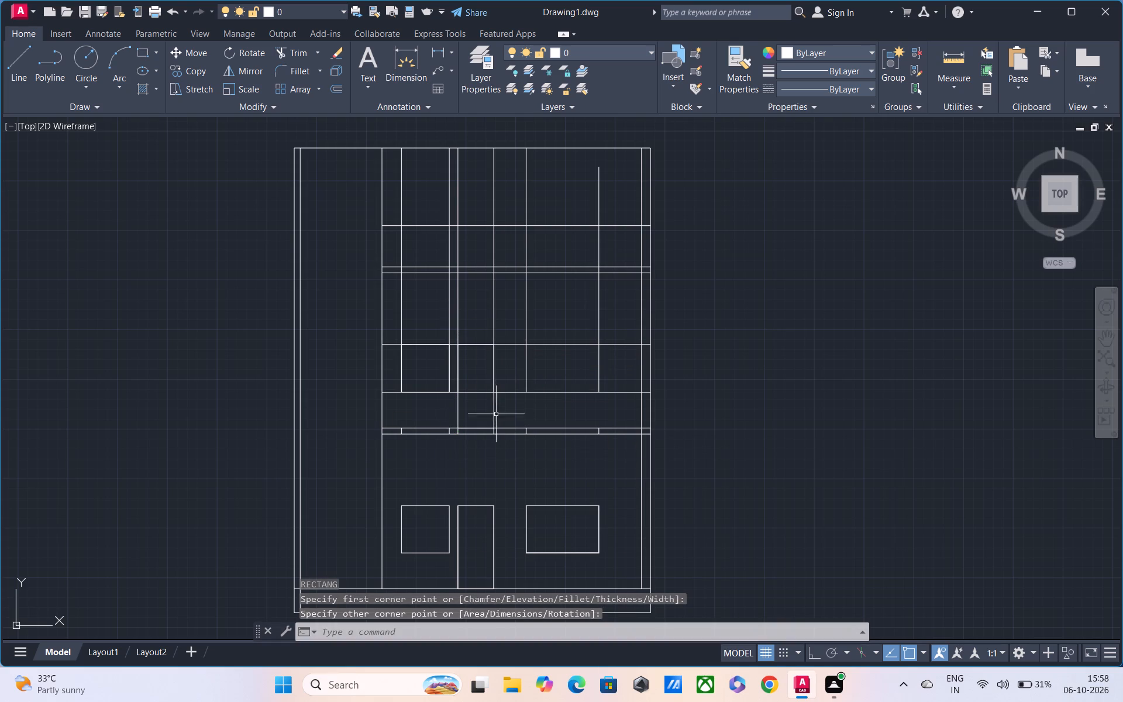
key(Escape)
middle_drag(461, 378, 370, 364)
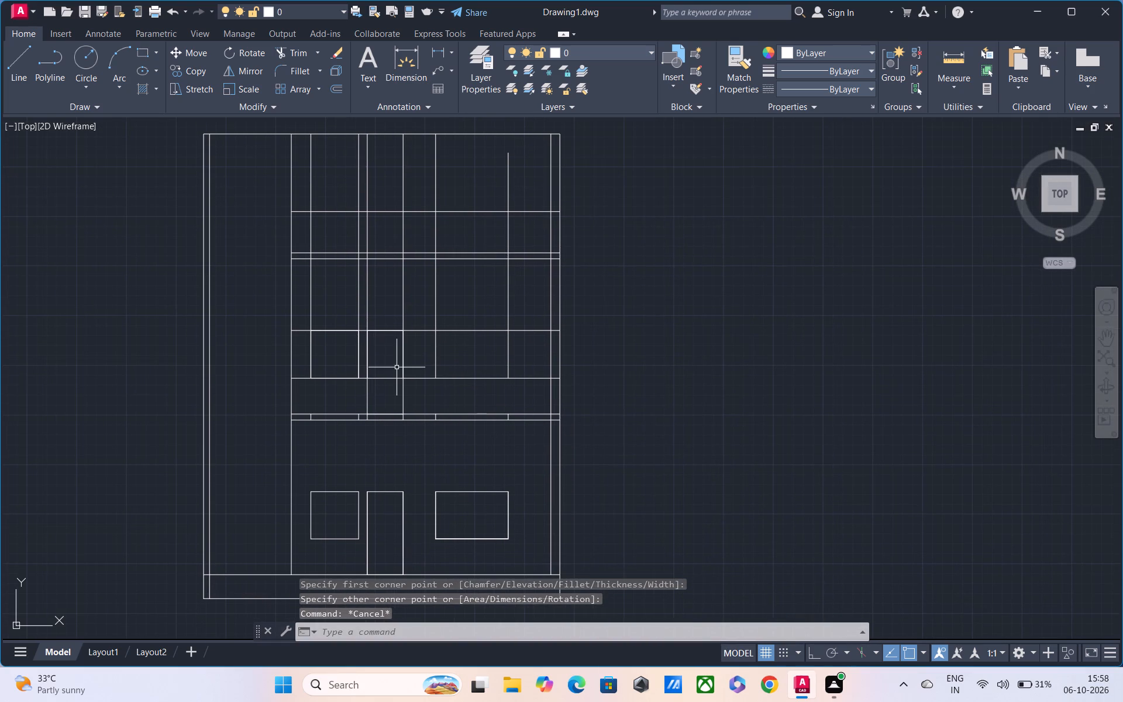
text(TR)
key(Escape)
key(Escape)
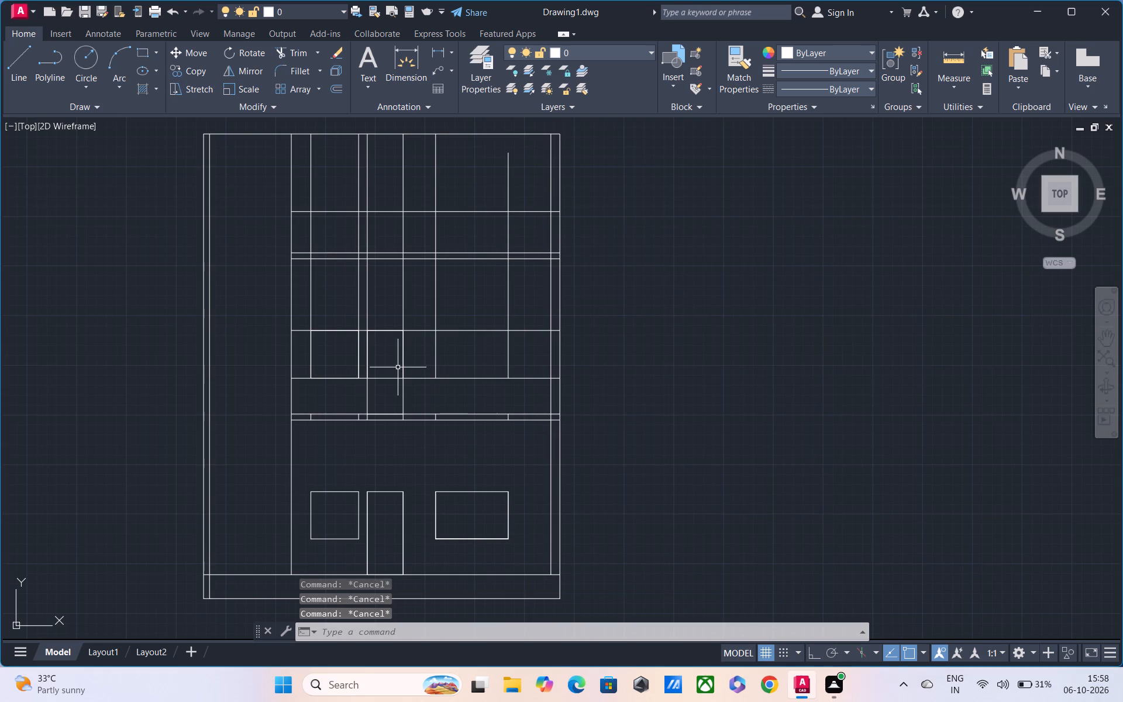
Draw the wider first-floor window as a rectangle between its two verticals, from the sill line to the head line.
middle_drag(383, 353, 289, 353)
text(REC)
key(space)
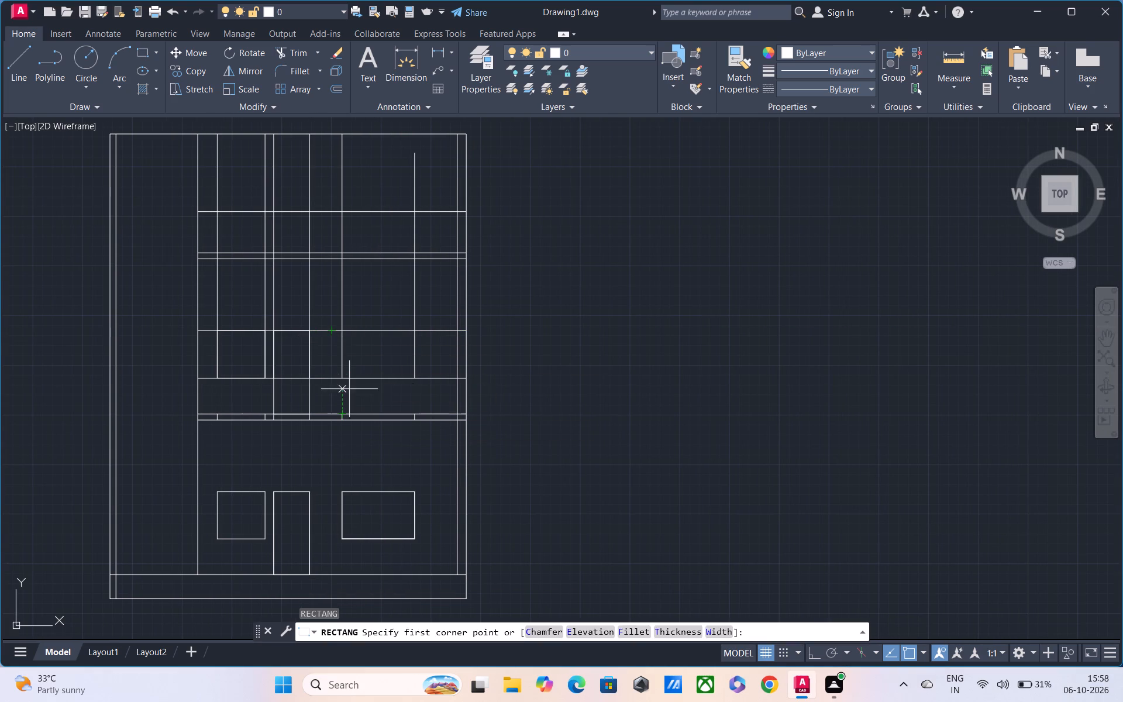
click(344, 372)
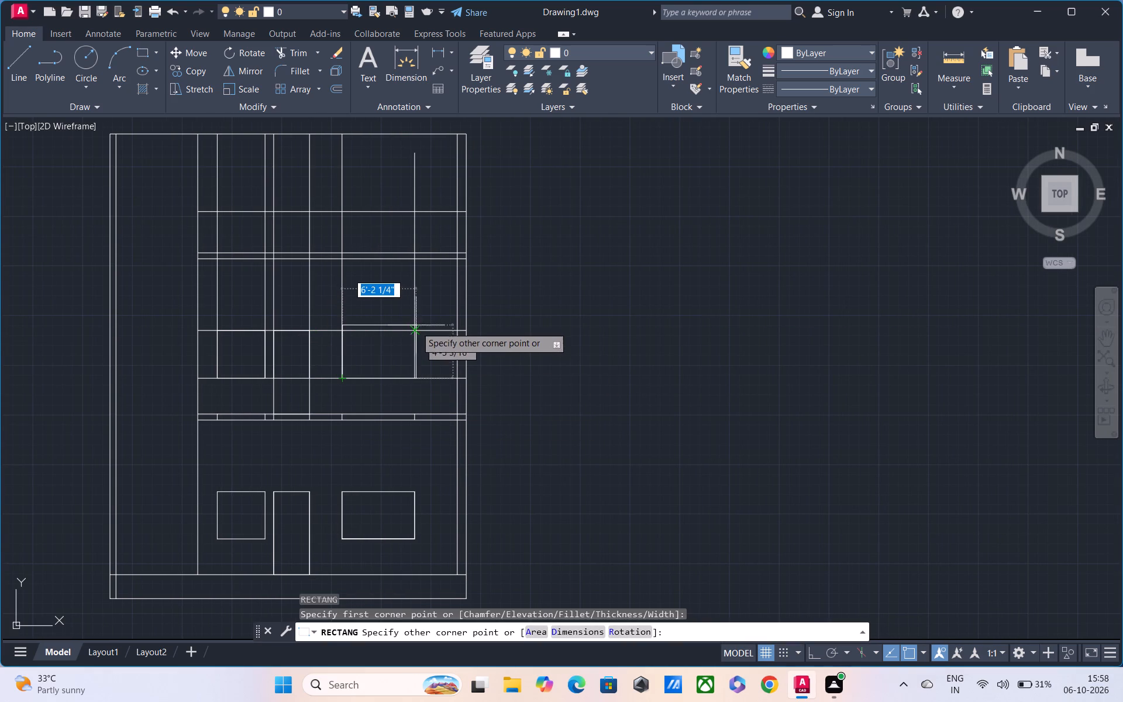
click(417, 330)
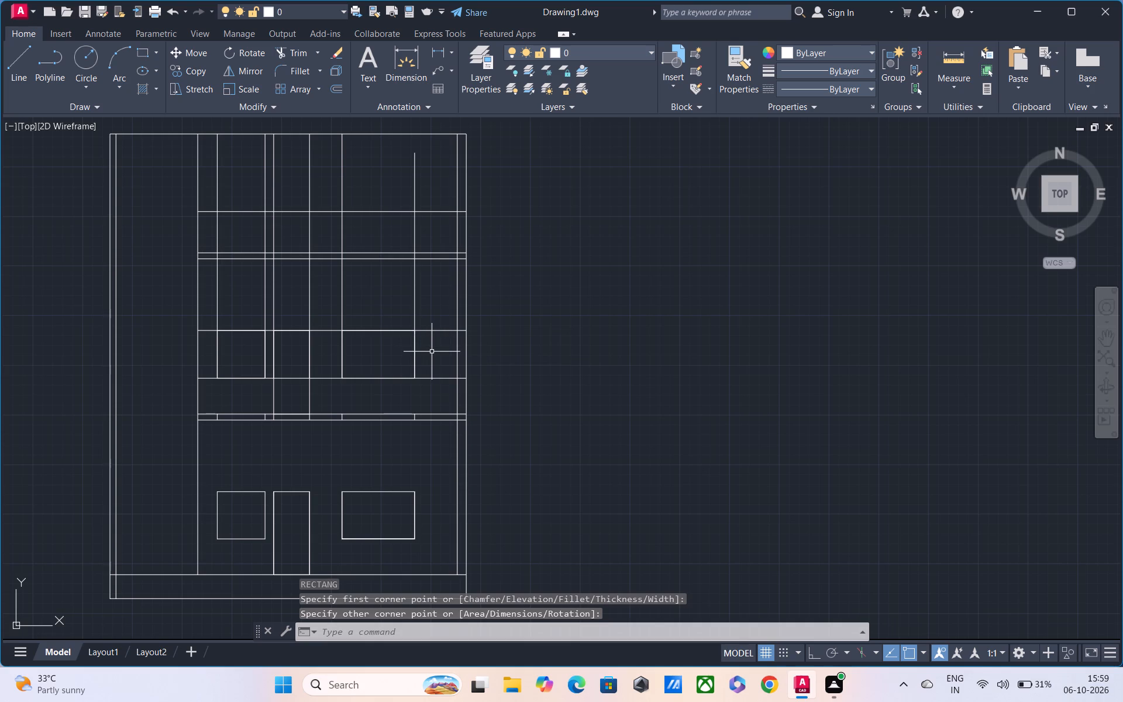
key(grave)
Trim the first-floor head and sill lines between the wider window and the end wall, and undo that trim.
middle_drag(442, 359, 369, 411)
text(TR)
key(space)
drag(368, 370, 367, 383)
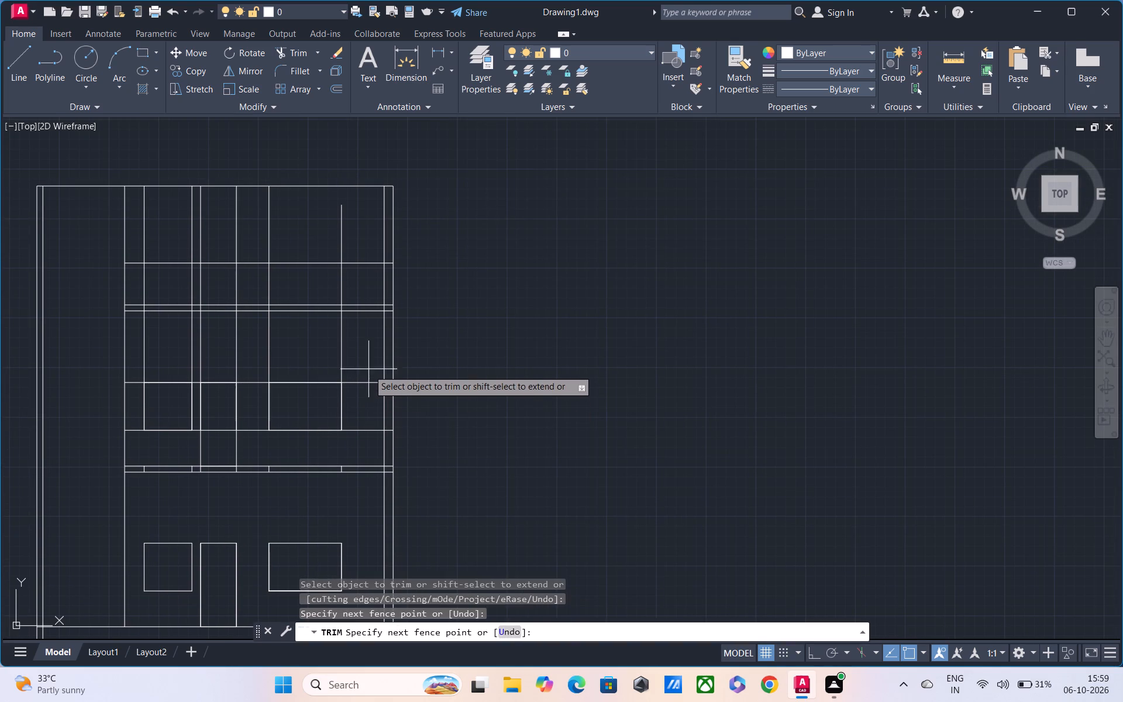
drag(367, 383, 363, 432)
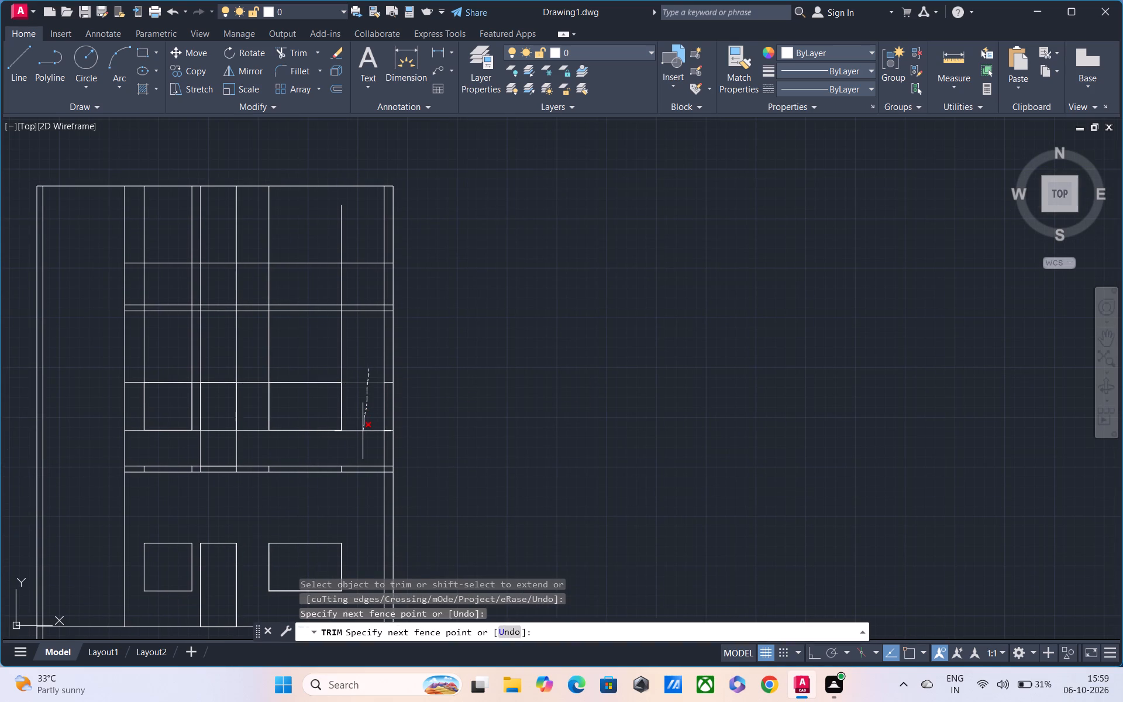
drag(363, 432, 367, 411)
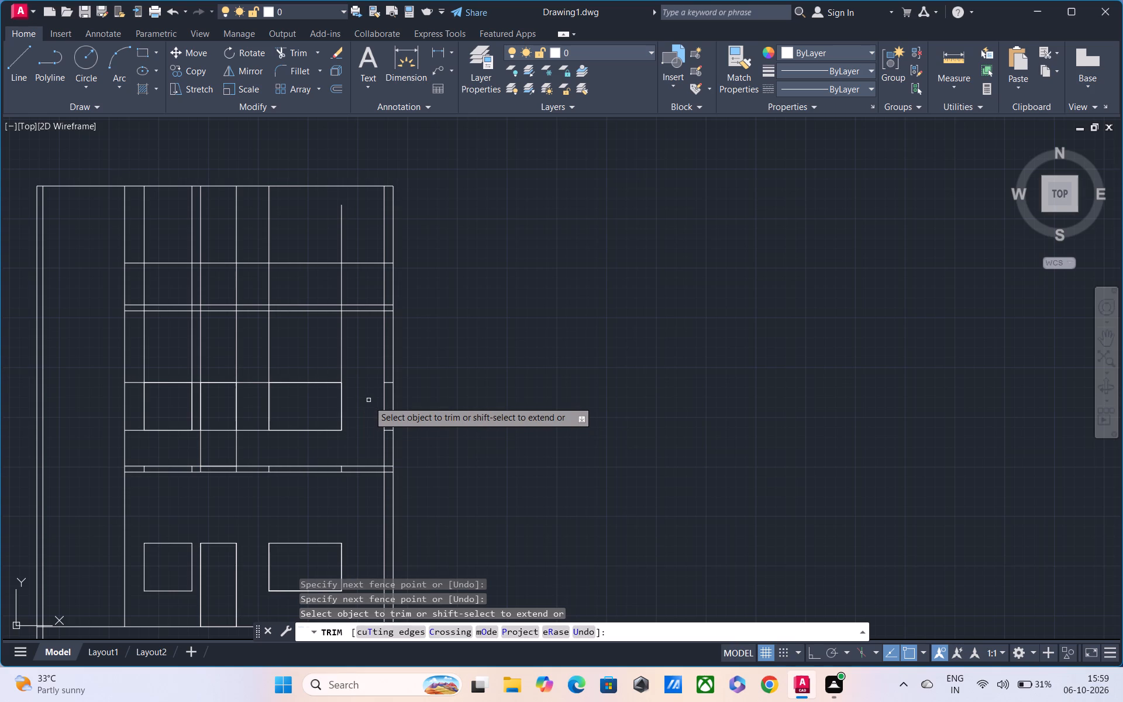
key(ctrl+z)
Trim the head line between the wider first-floor window and the end wall, plus the head and sill stubs within the wall thickness.
drag(366, 369, 361, 410)
scroll(383, 376, up, 1)
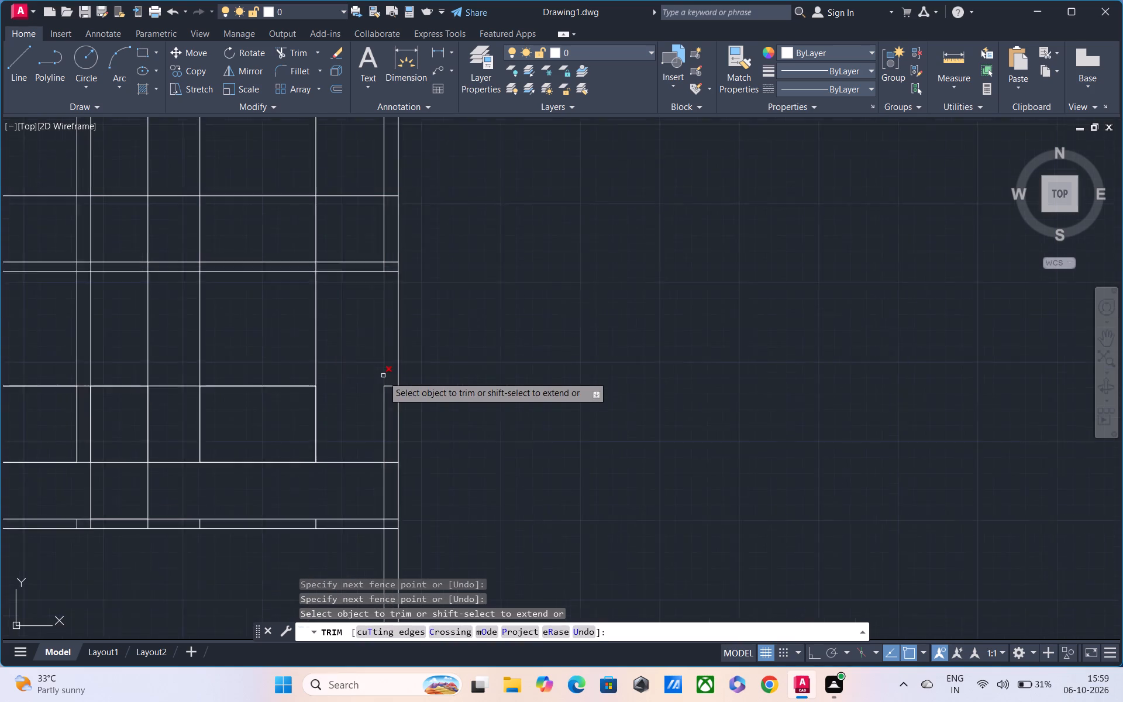
scroll(383, 376, up, 1)
drag(397, 366, 400, 543)
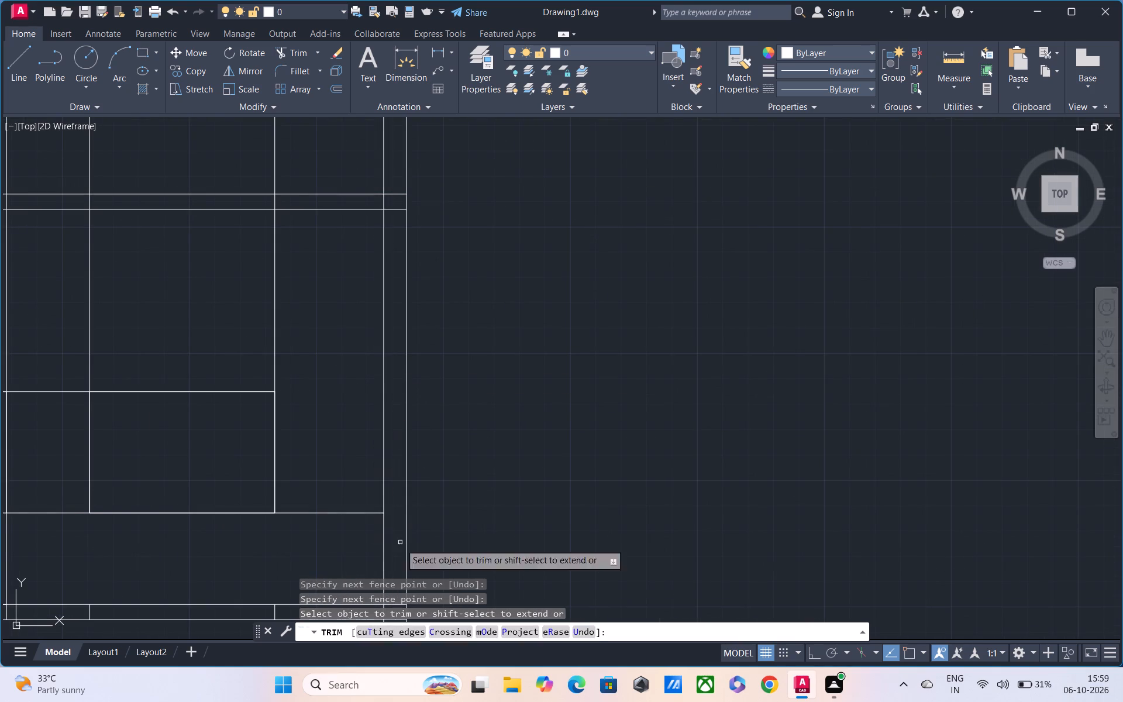
Trim the first-floor head line between the door and the wider window, and the sill line across the door opening.
scroll(401, 511, down, 1)
middle_drag(328, 511, 419, 439)
middle_drag(313, 411, 373, 456)
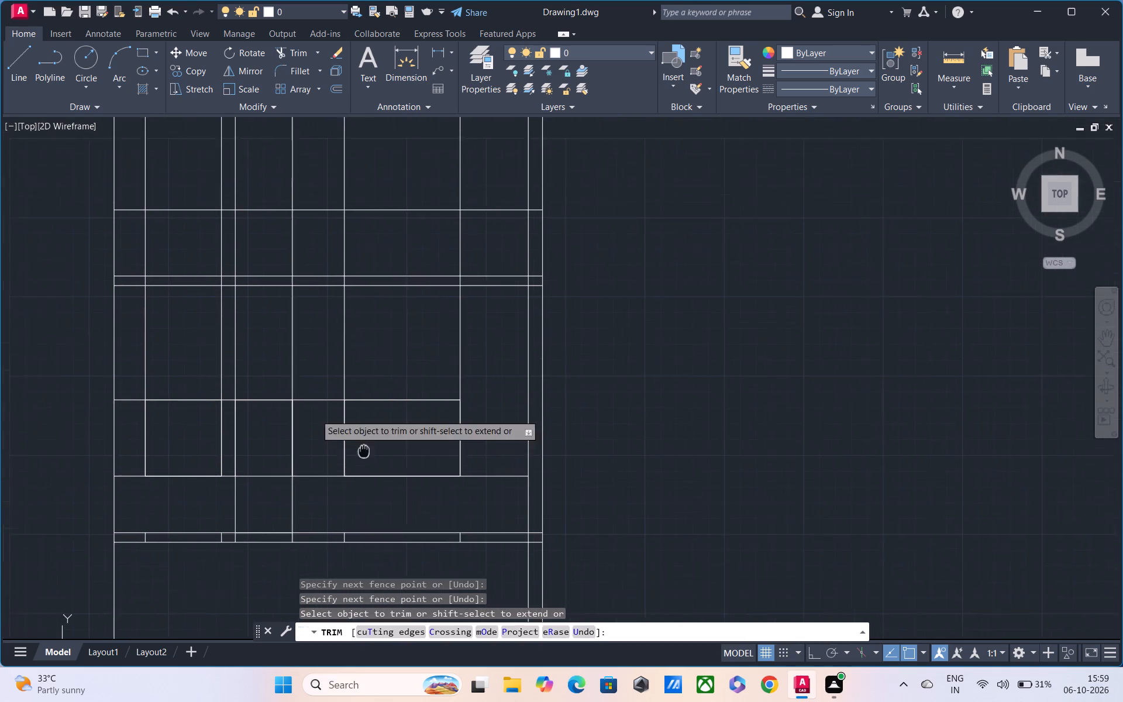
middle_drag(373, 456, 378, 456)
drag(344, 380, 332, 473)
middle_drag(371, 524, 374, 528)
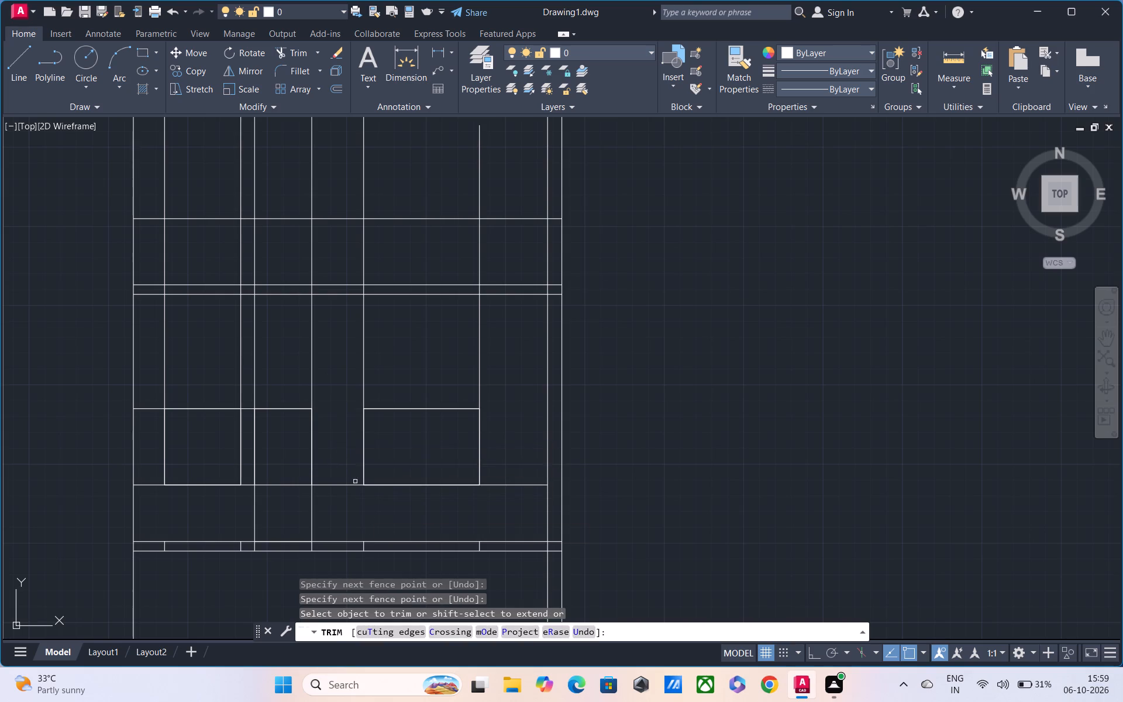
middle_drag(374, 528, 382, 538)
middle_drag(369, 481, 414, 451)
drag(340, 457, 339, 477)
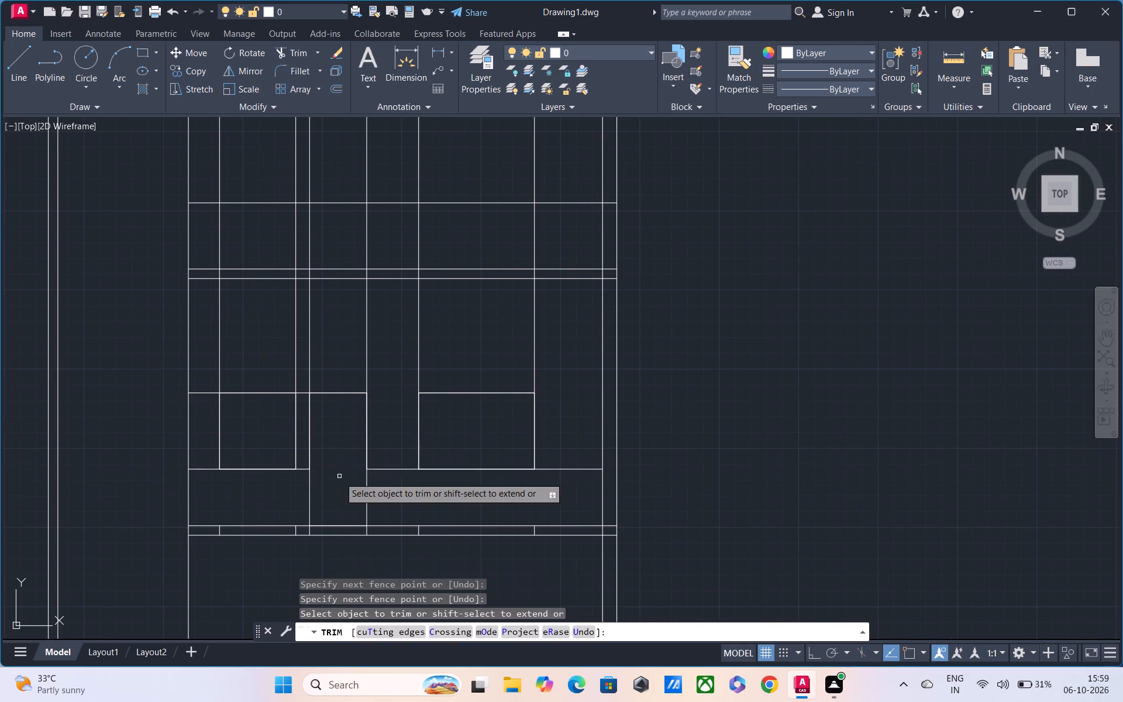
Trim the first-floor head and sill lines on both sides of the smaller window, up to the door and the bay's wall line.
middle_drag(330, 475, 379, 512)
scroll(335, 450, up, 2)
drag(368, 381, 377, 432)
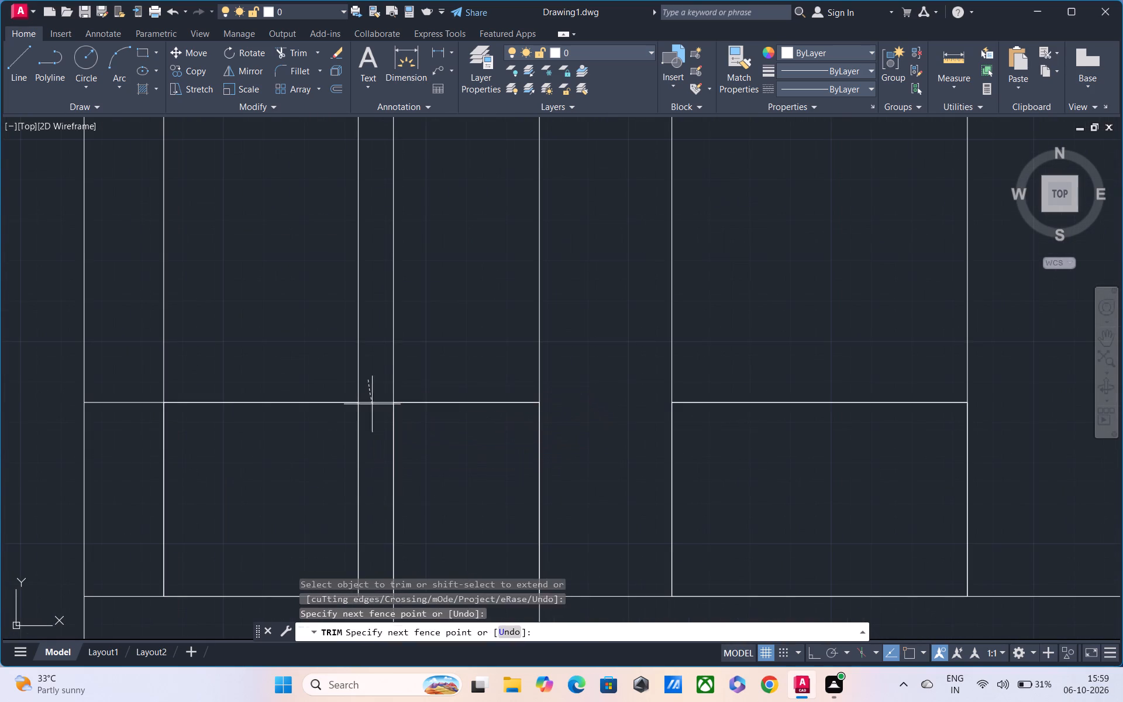
drag(377, 432, 383, 484)
middle_drag(370, 459, 407, 342)
drag(408, 433, 410, 455)
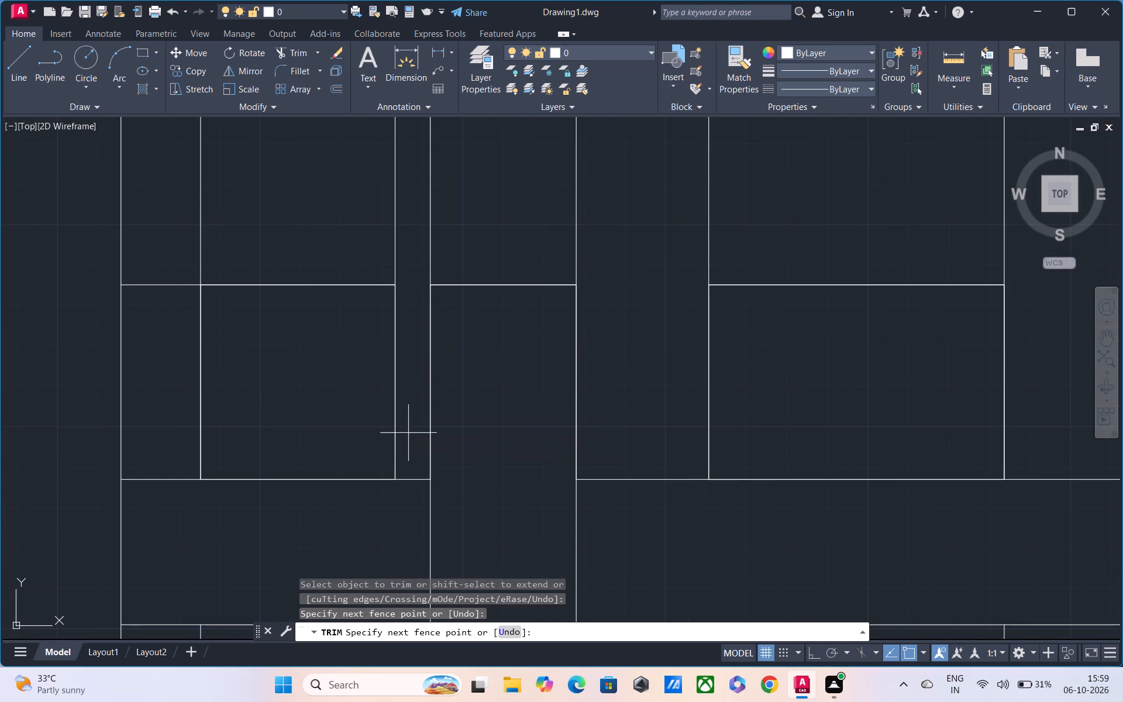
drag(410, 455, 416, 586)
scroll(371, 510, down, 2)
middle_drag(401, 519, 476, 521)
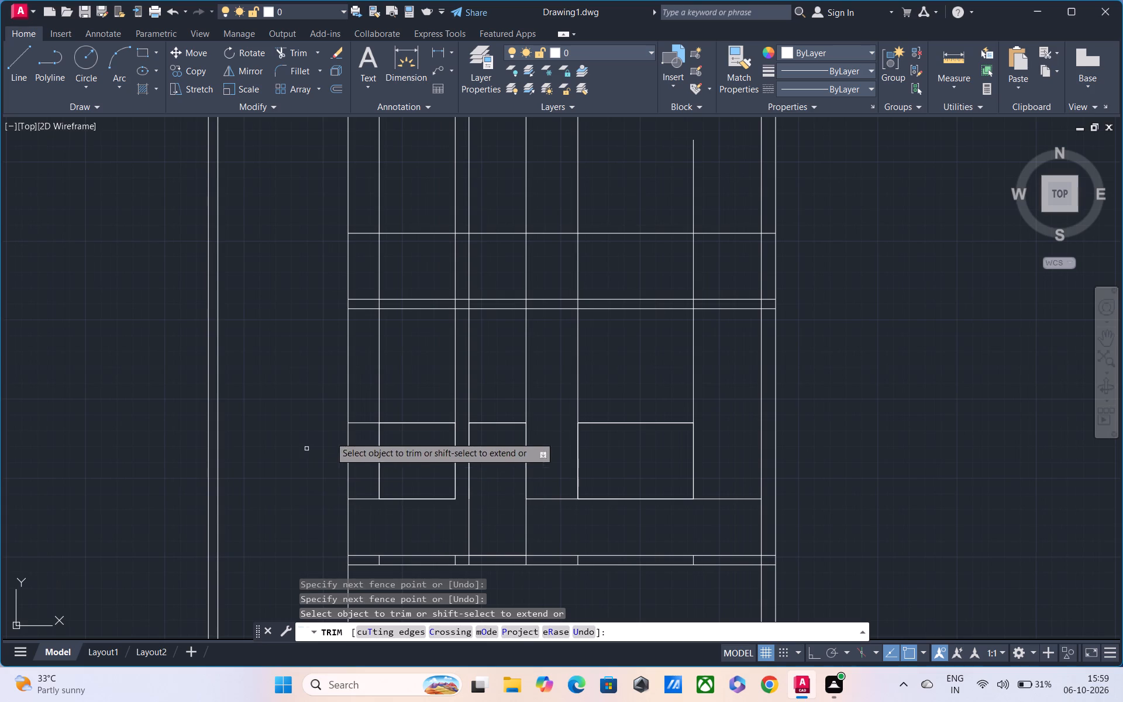
drag(365, 411, 363, 521)
Trim all the vertical projection lines between the heads of the first-floor window and door openings and the floor slab above.
drag(357, 391, 373, 391)
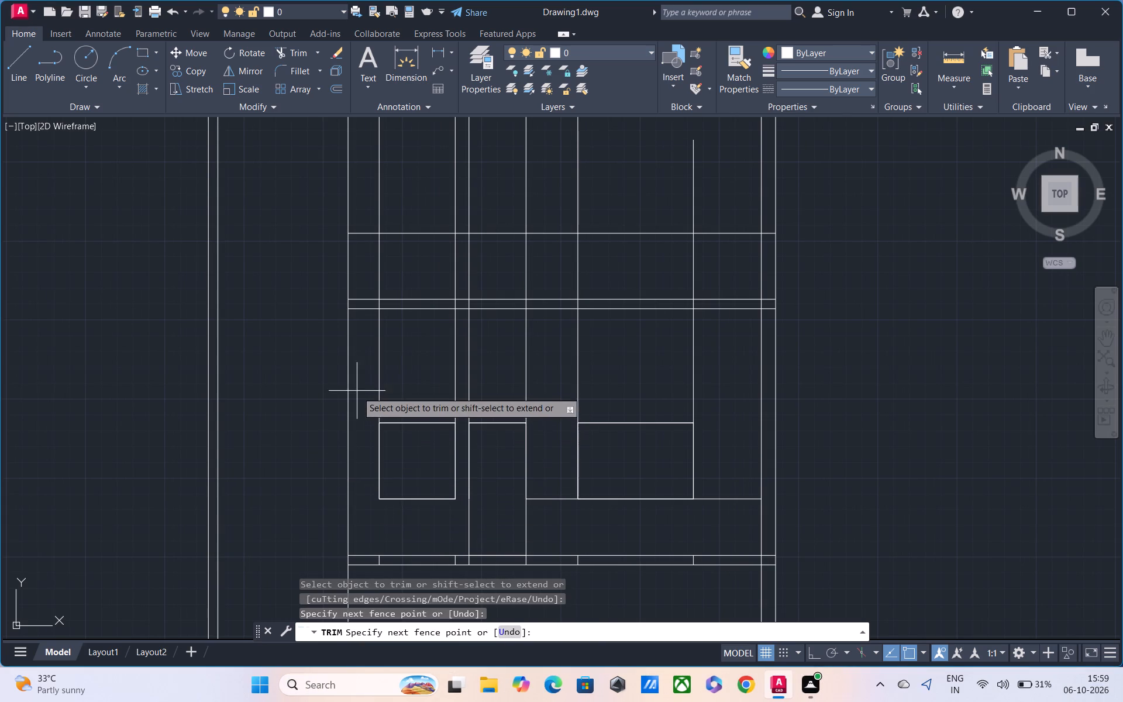
drag(373, 391, 434, 390)
click(428, 384)
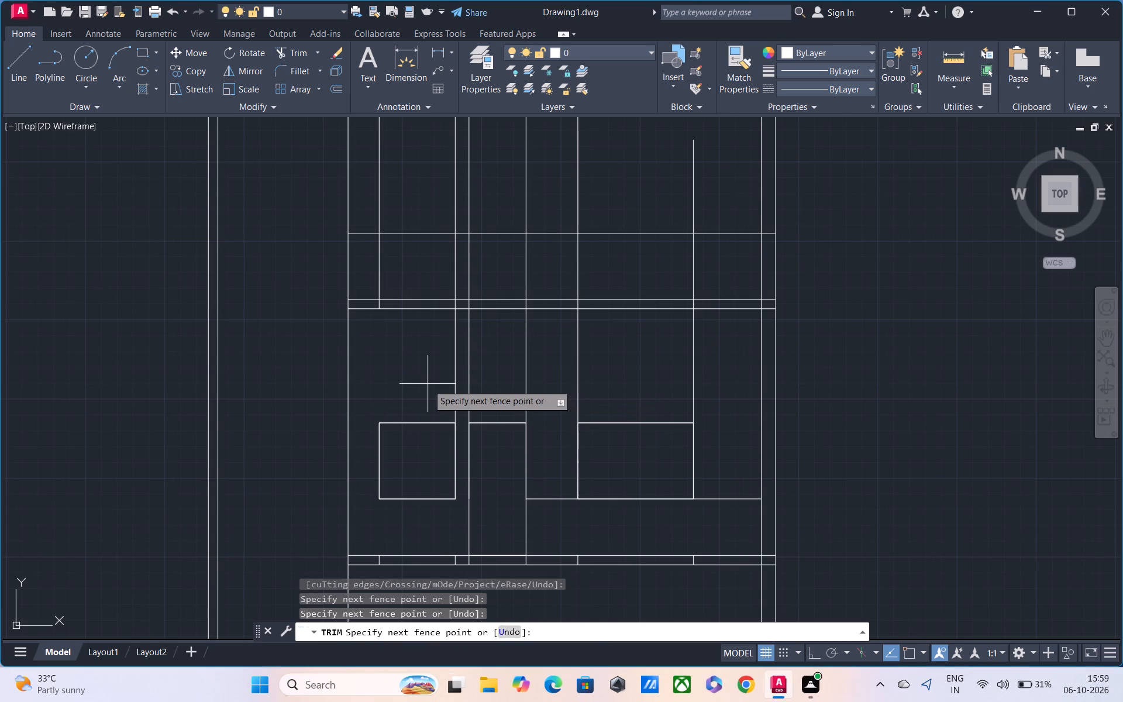
drag(428, 384, 688, 379)
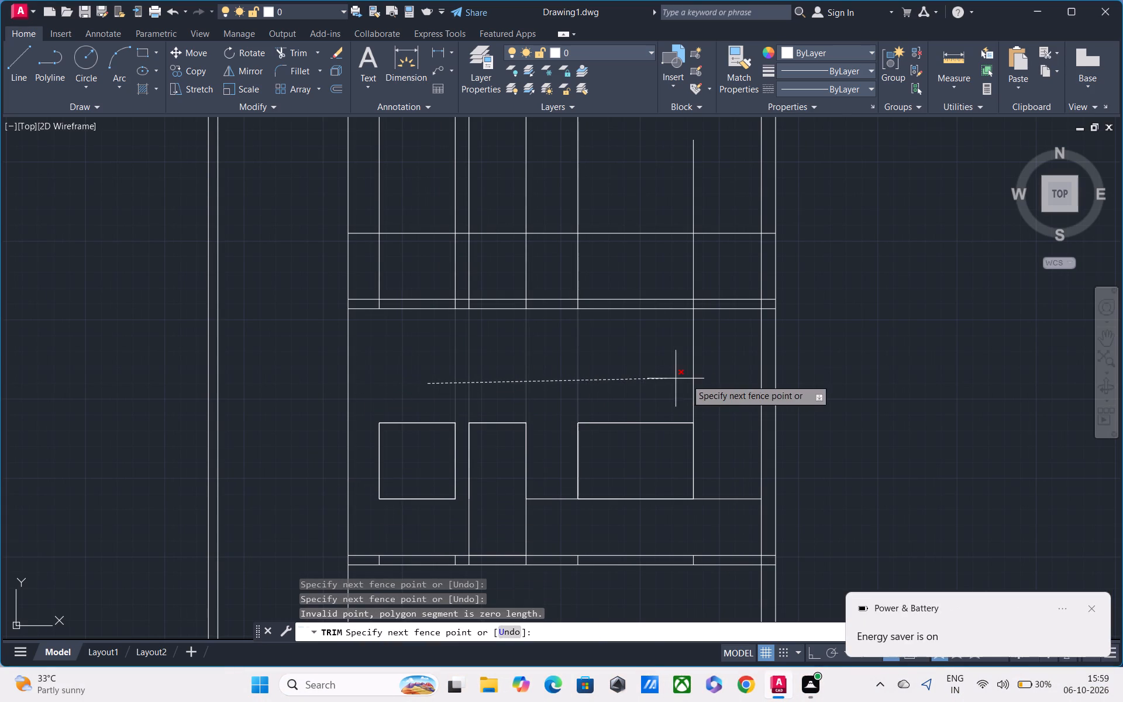
drag(688, 379, 716, 380)
middle_drag(713, 386, 699, 479)
scroll(695, 478, down, 2)
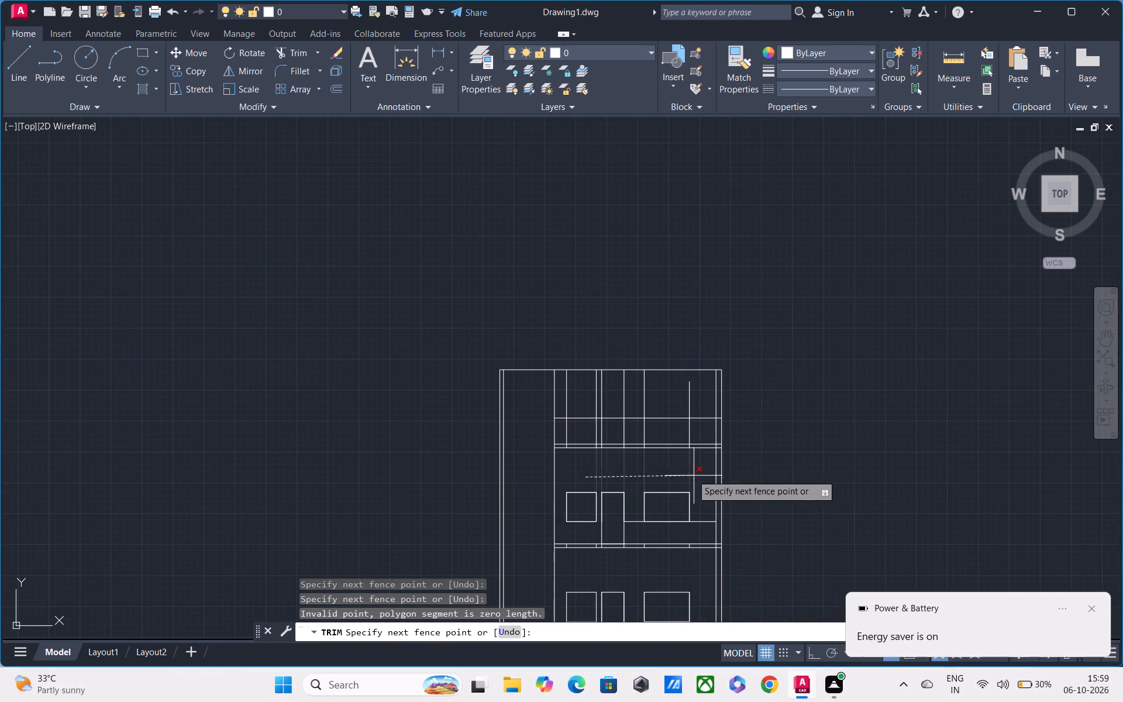
click(1090, 610)
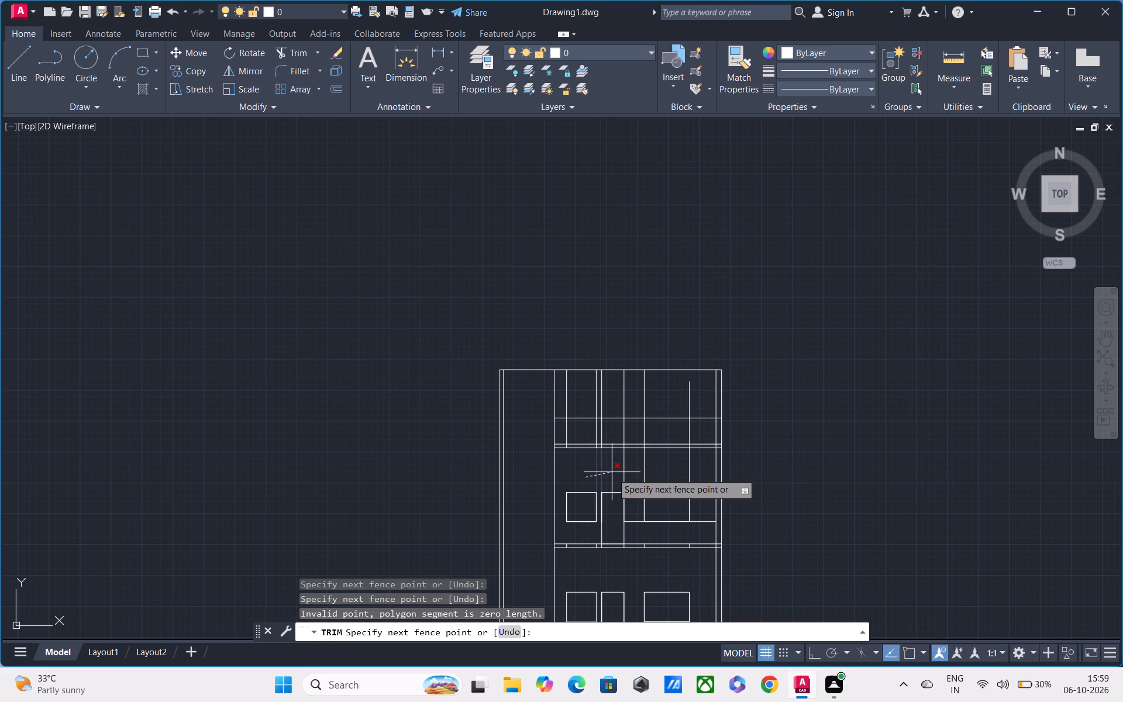
click(695, 473)
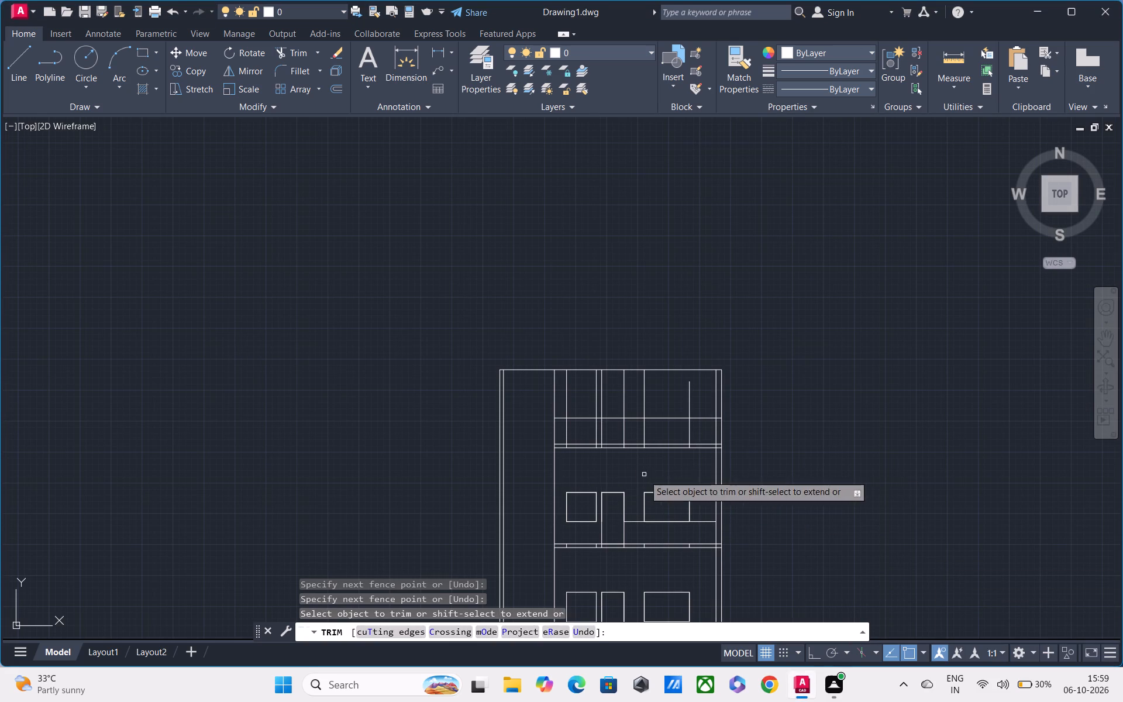
middle_drag(643, 475, 292, 438)
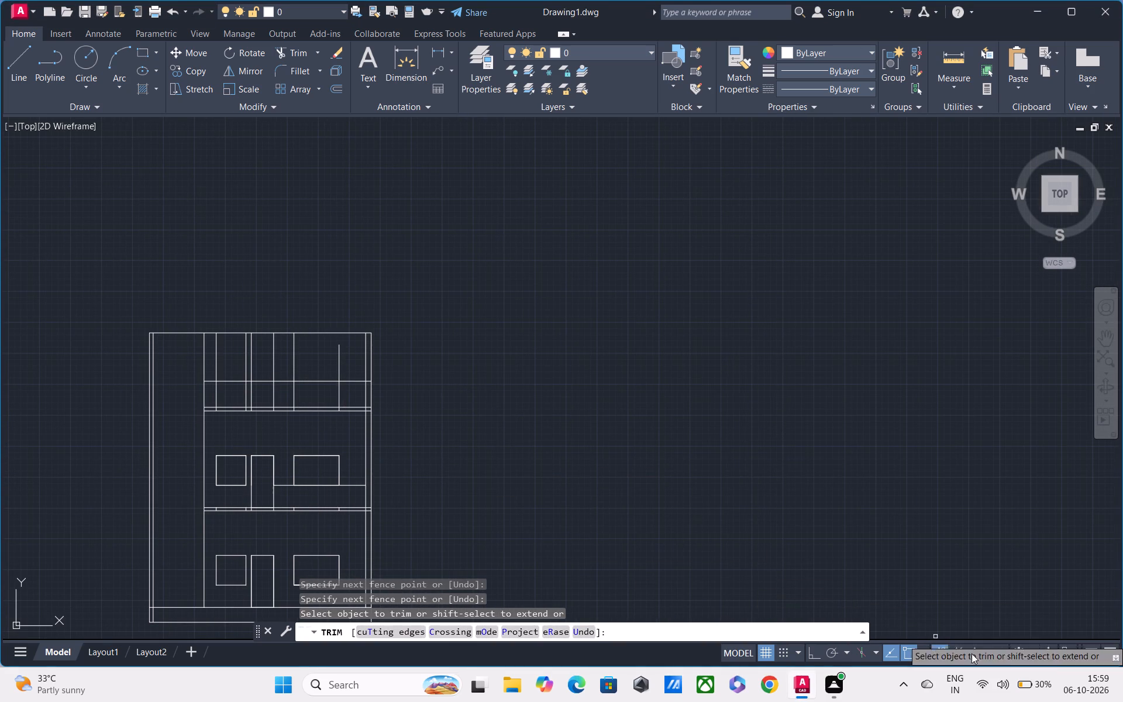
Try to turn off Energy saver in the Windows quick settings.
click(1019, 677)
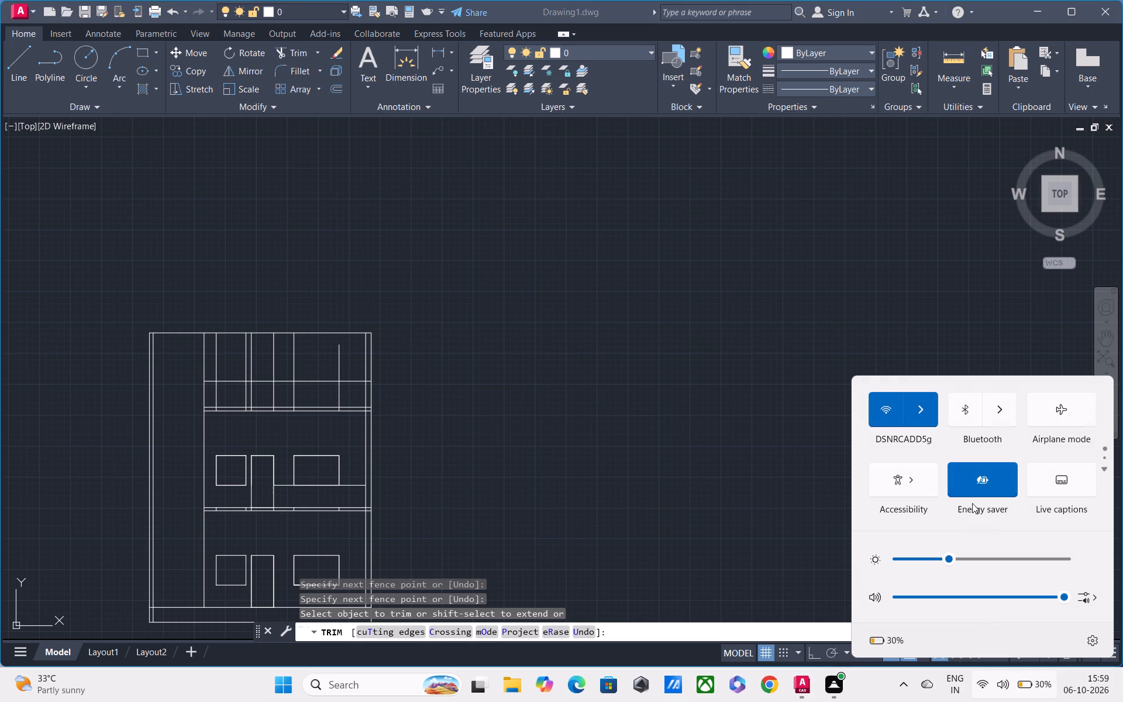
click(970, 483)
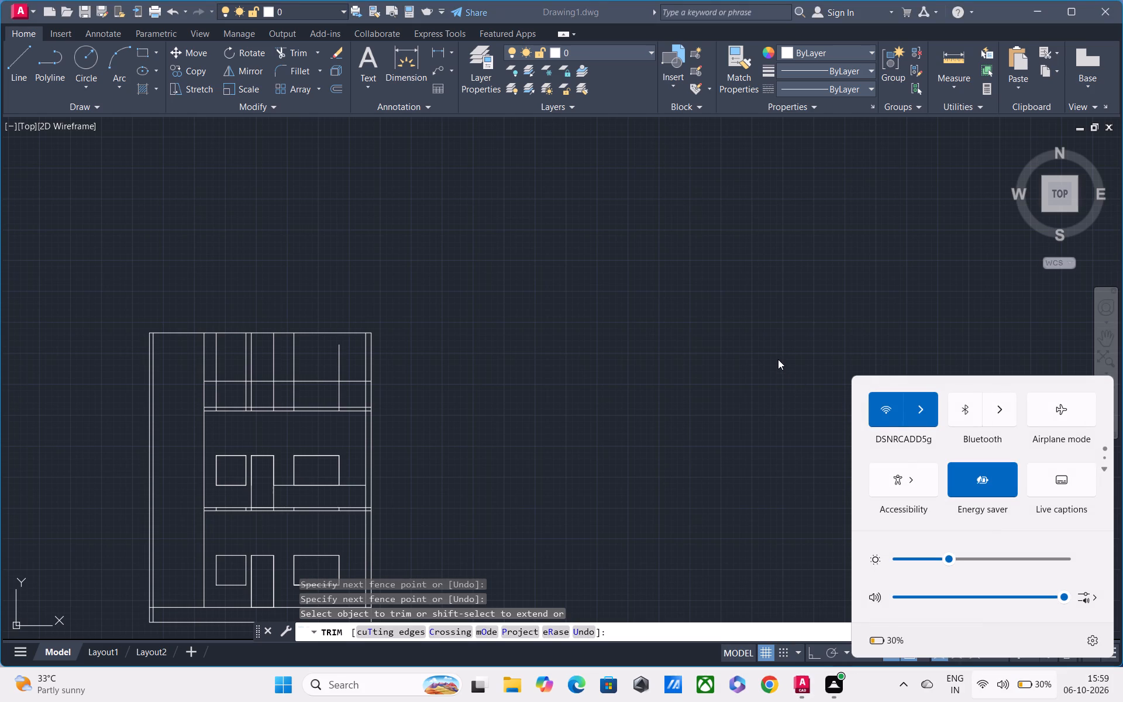
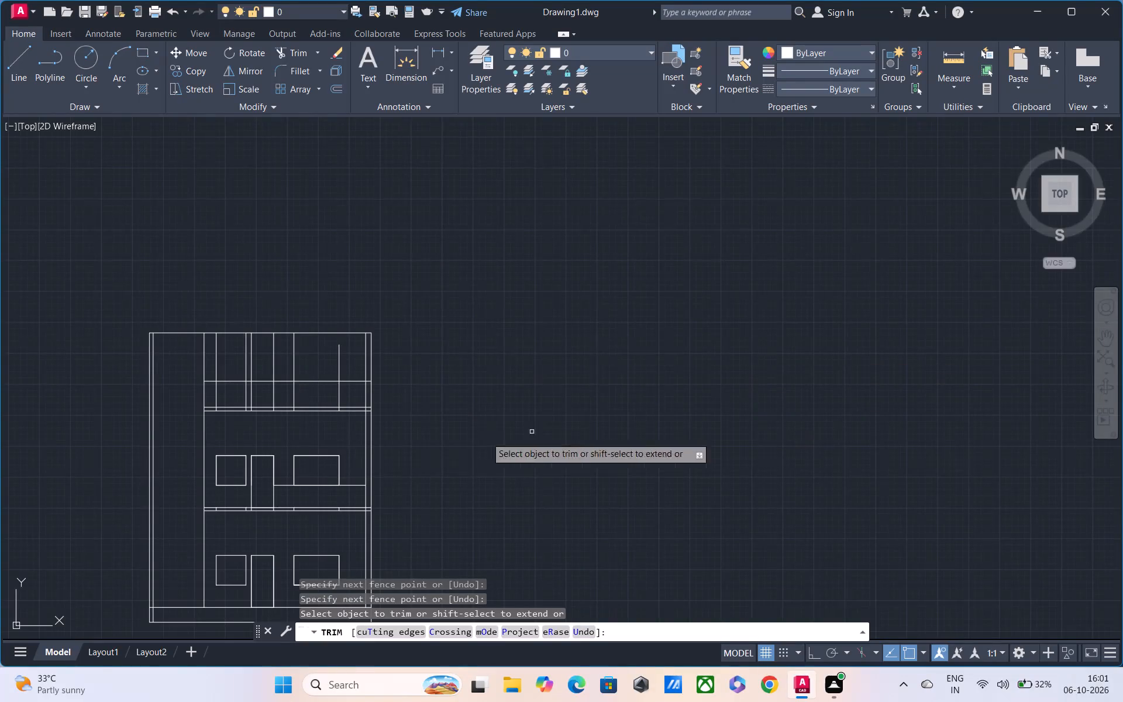
Trim away the sill-level line on both sides of the wide first-floor window, from the door to the wall.
middle_drag(321, 436, 317, 355)
scroll(291, 422, up, 3)
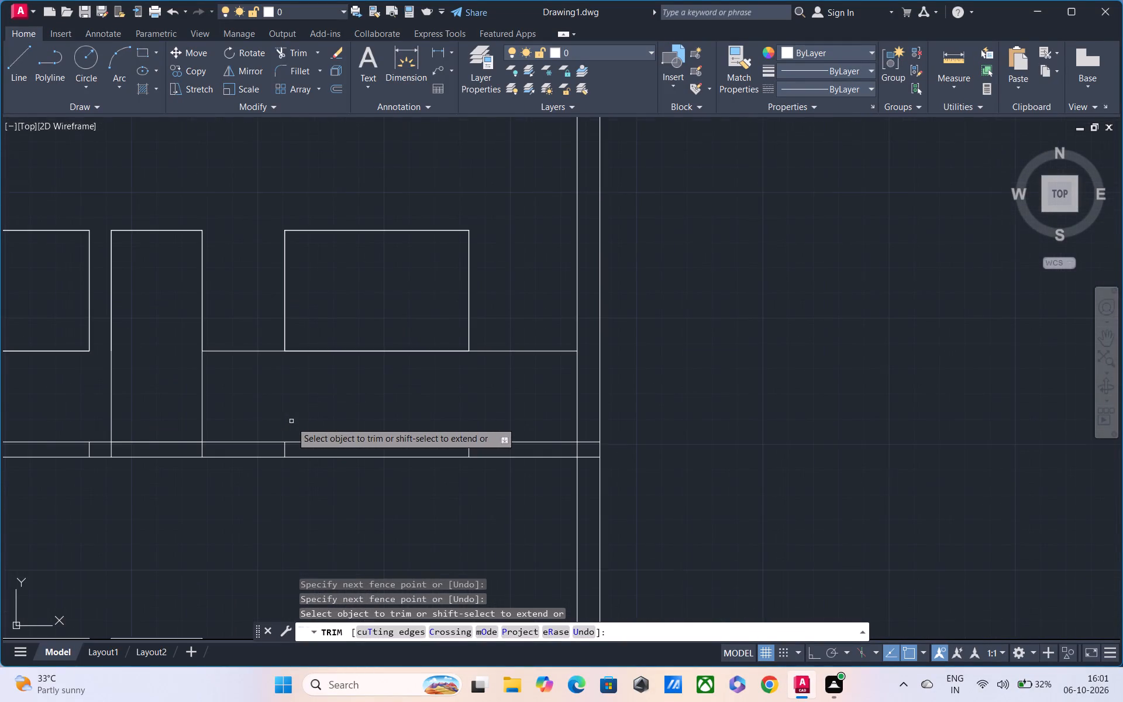
middle_drag(288, 423, 295, 361)
drag(270, 265, 268, 306)
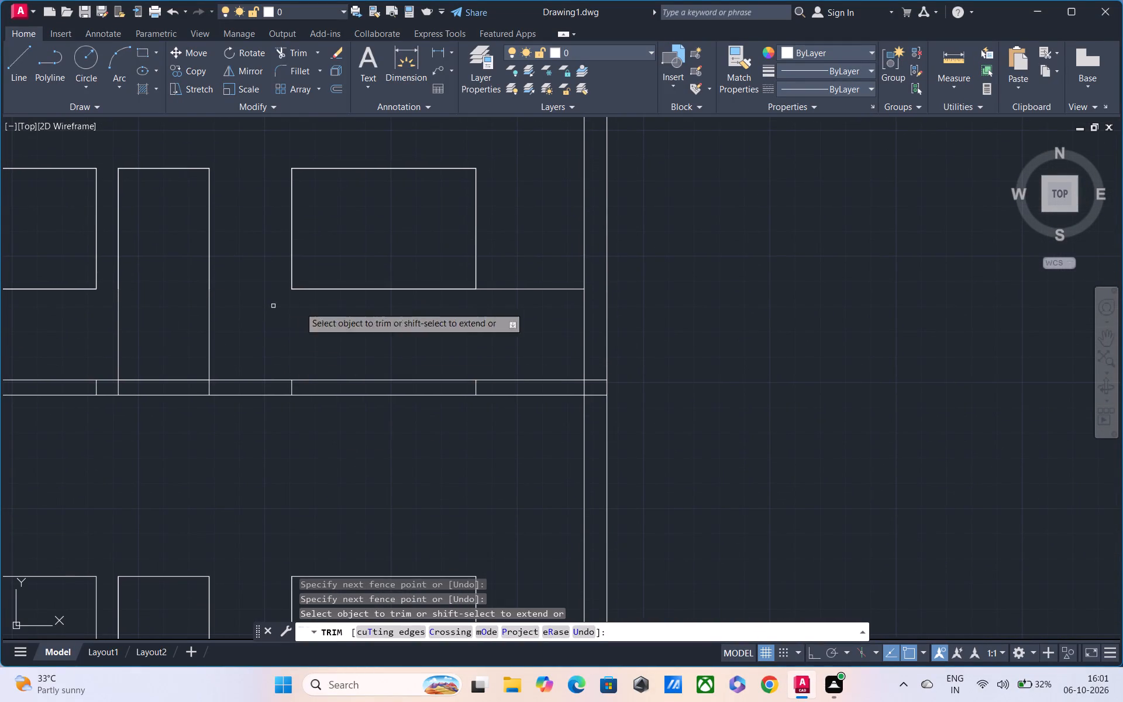
drag(554, 261, 537, 311)
middle_drag(535, 316, 541, 284)
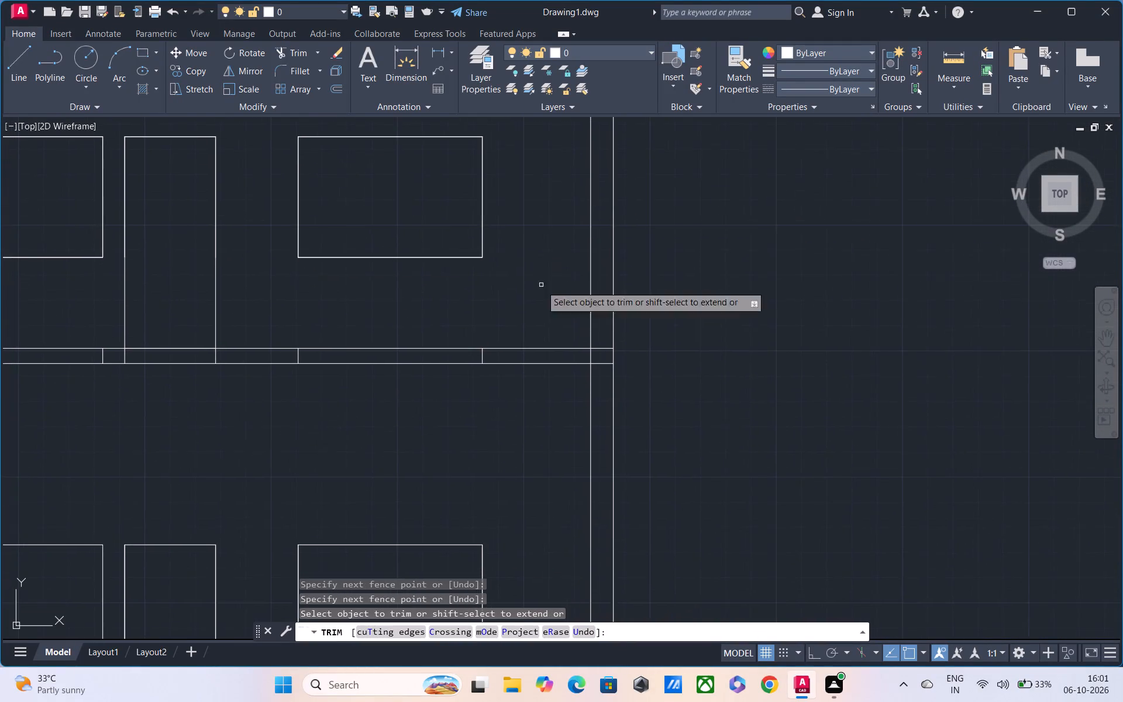
Trim the leftover vertical segments of the windows and door inside the slab between the ground and first floors.
scroll(381, 373, up, 2)
drag(160, 333, 527, 328)
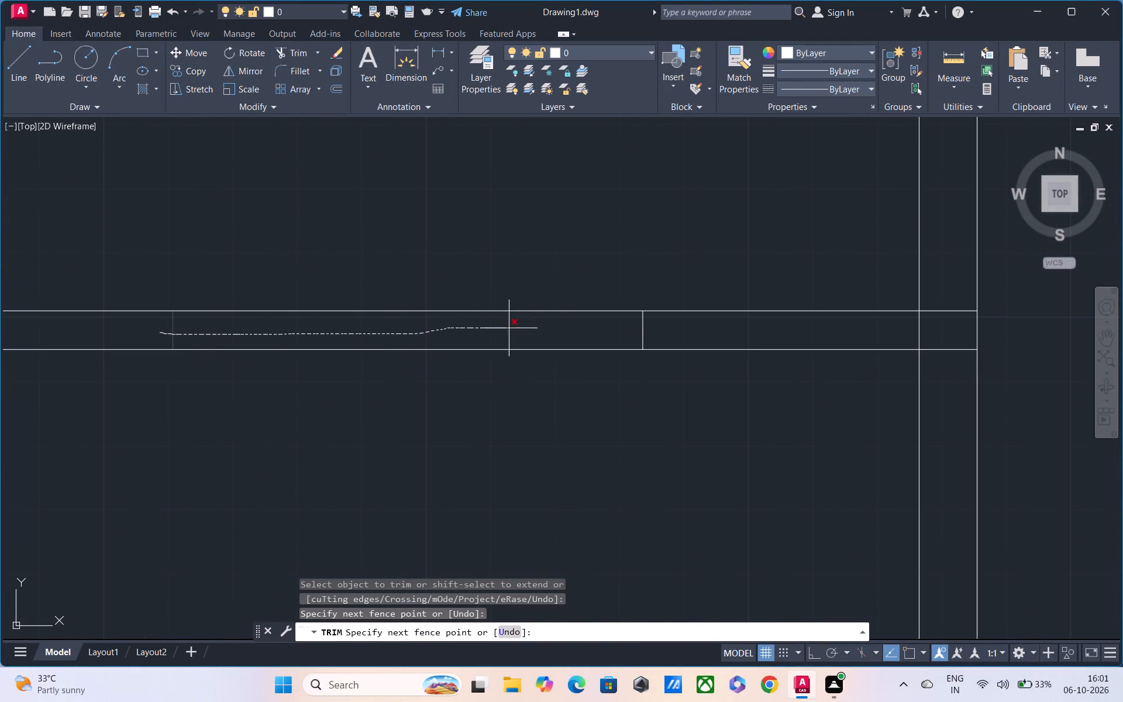
drag(527, 328, 657, 333)
scroll(657, 333, down, 1)
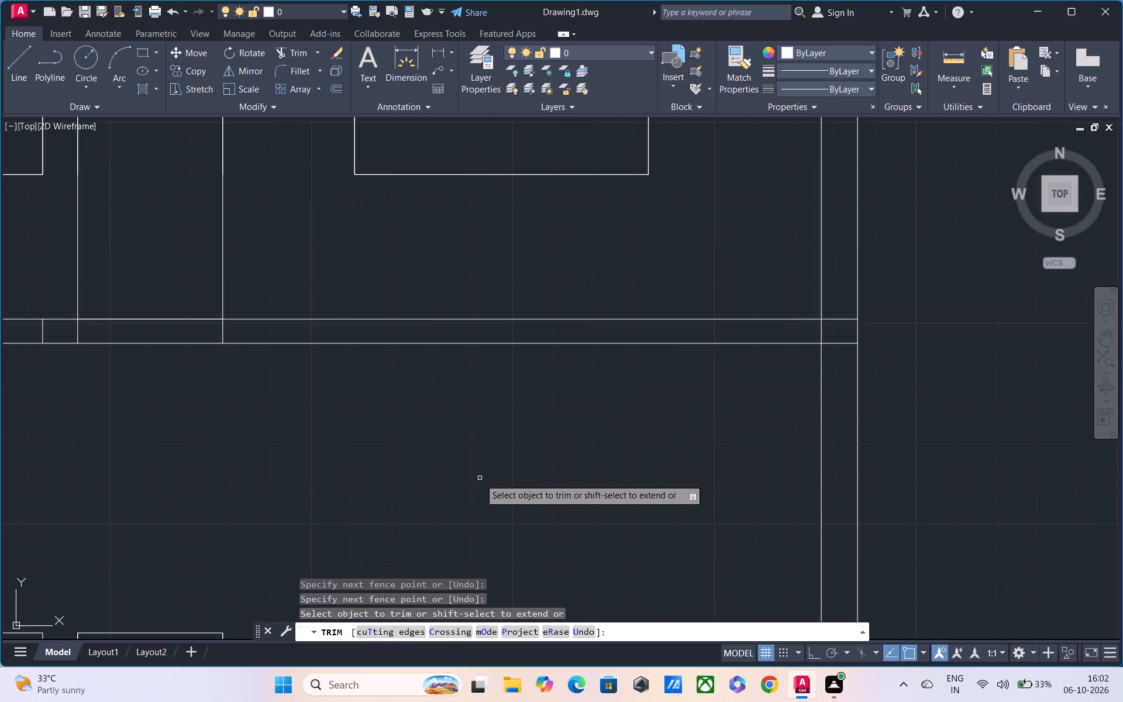
middle_drag(480, 479, 804, 345)
middle_drag(680, 368, 1029, 294)
middle_drag(860, 321, 1015, 325)
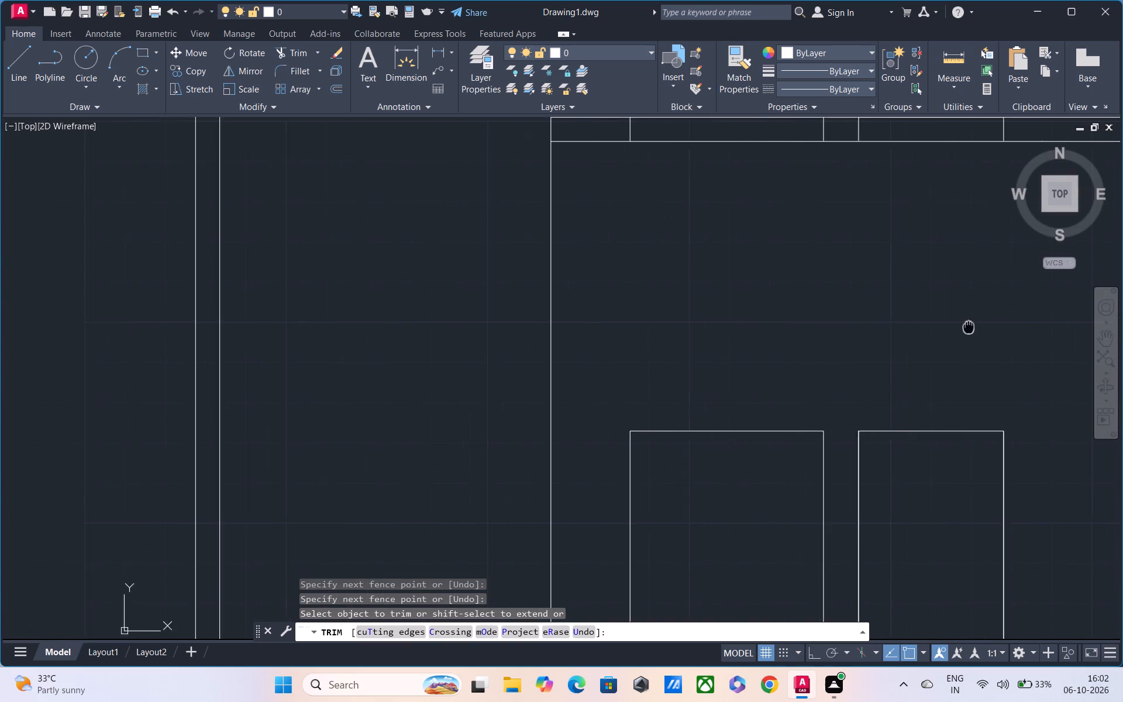
middle_drag(1015, 325, 1032, 320)
scroll(848, 326, down, 1)
middle_drag(815, 320, 533, 486)
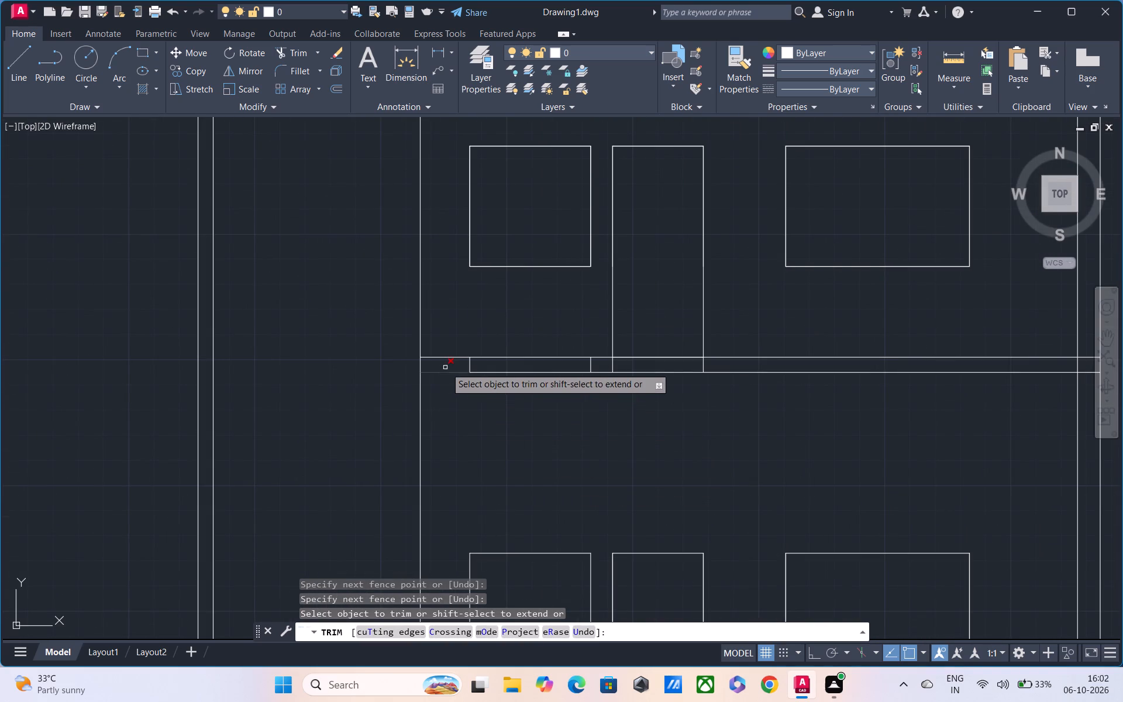
drag(447, 364, 601, 368)
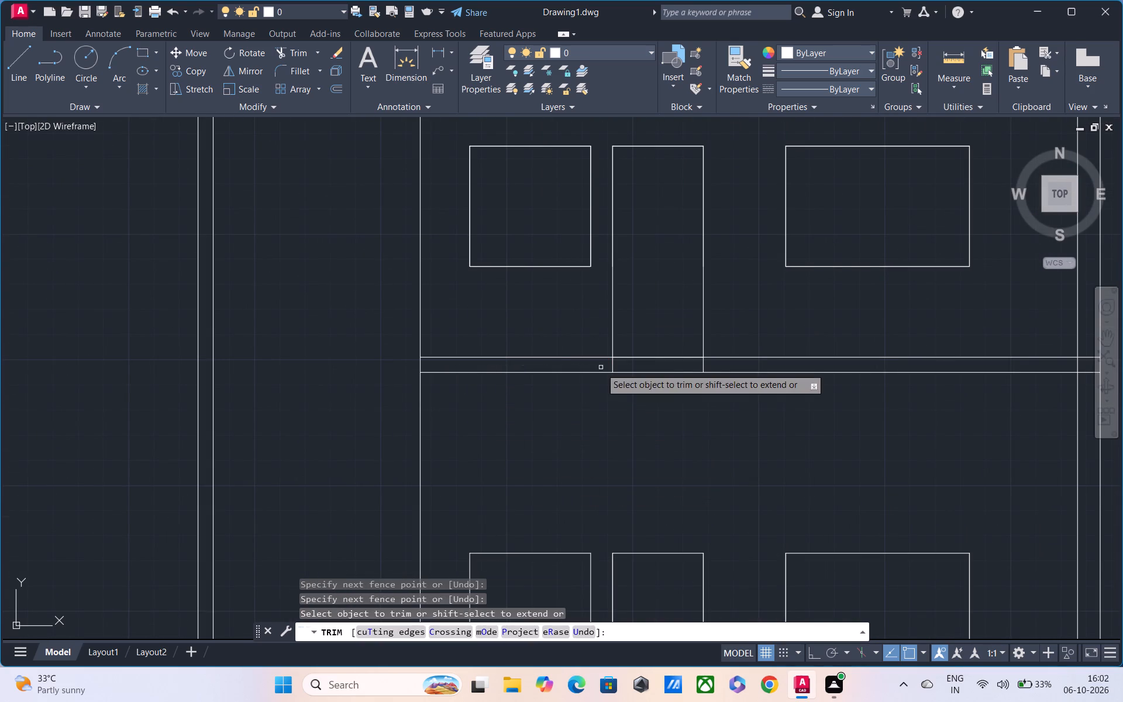
scroll(620, 369, up, 1)
drag(600, 366, 621, 362)
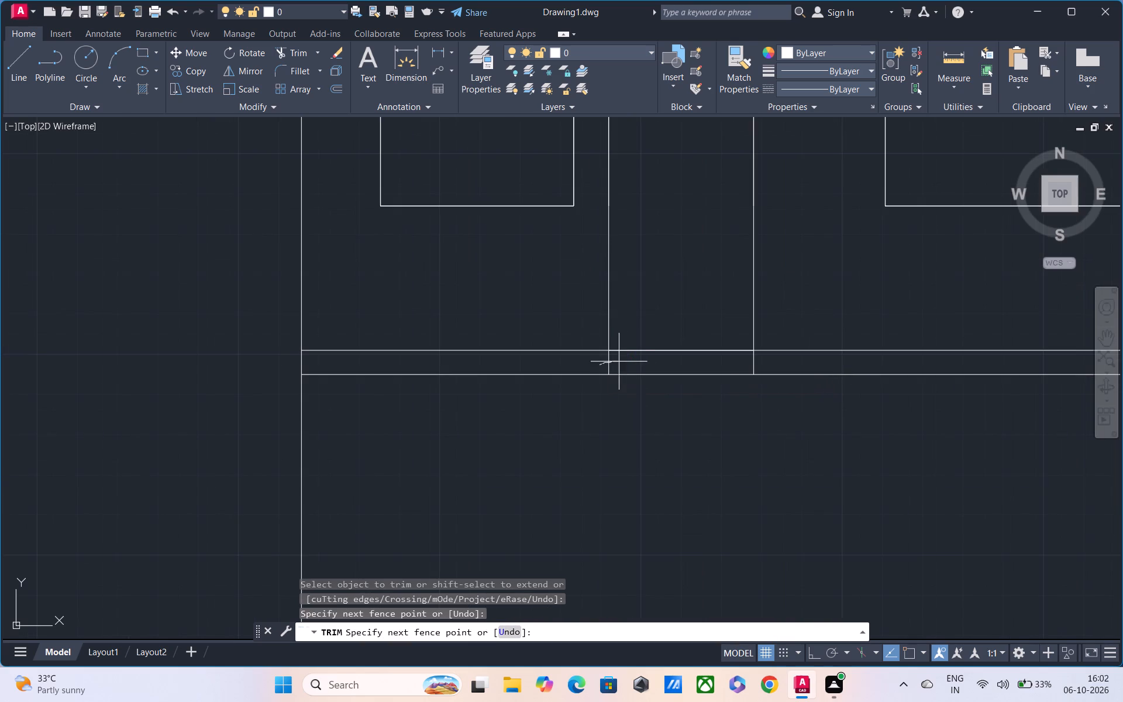
drag(621, 362, 760, 362)
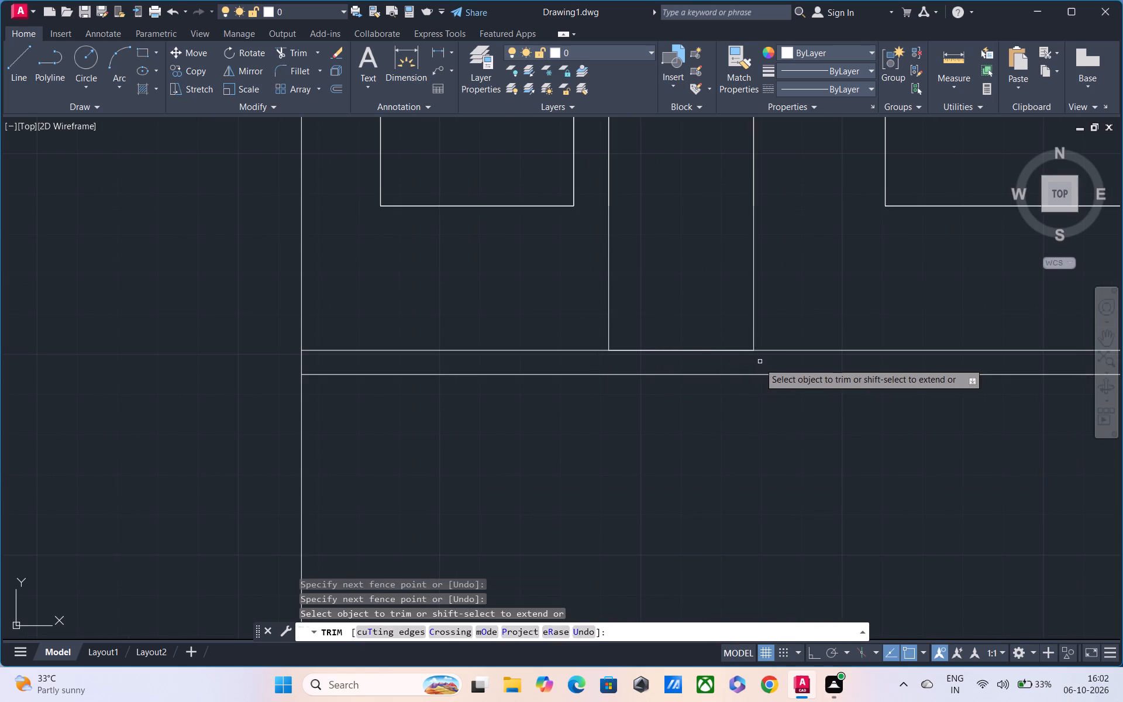
Trim the vertical projection lines above the roof slab, both below and above the parapet line.
middle_drag(709, 361, 437, 352)
scroll(438, 352, down, 2)
scroll(514, 372, down, 2)
scroll(554, 412, down, 1)
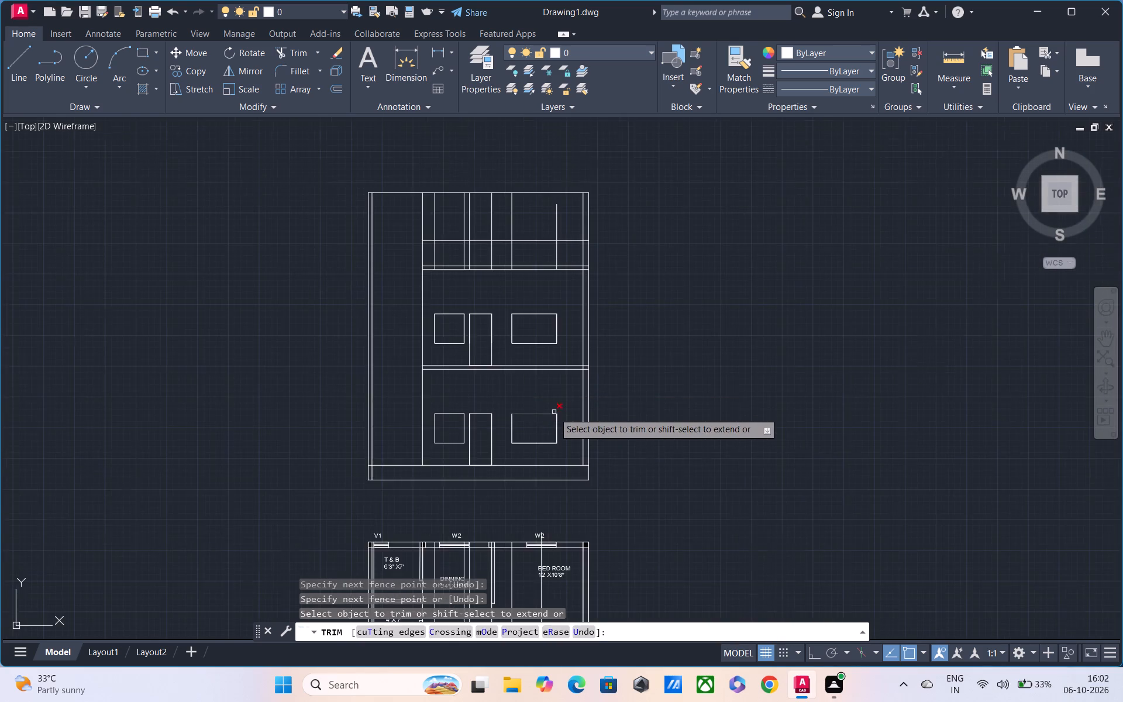
scroll(554, 412, down, 1)
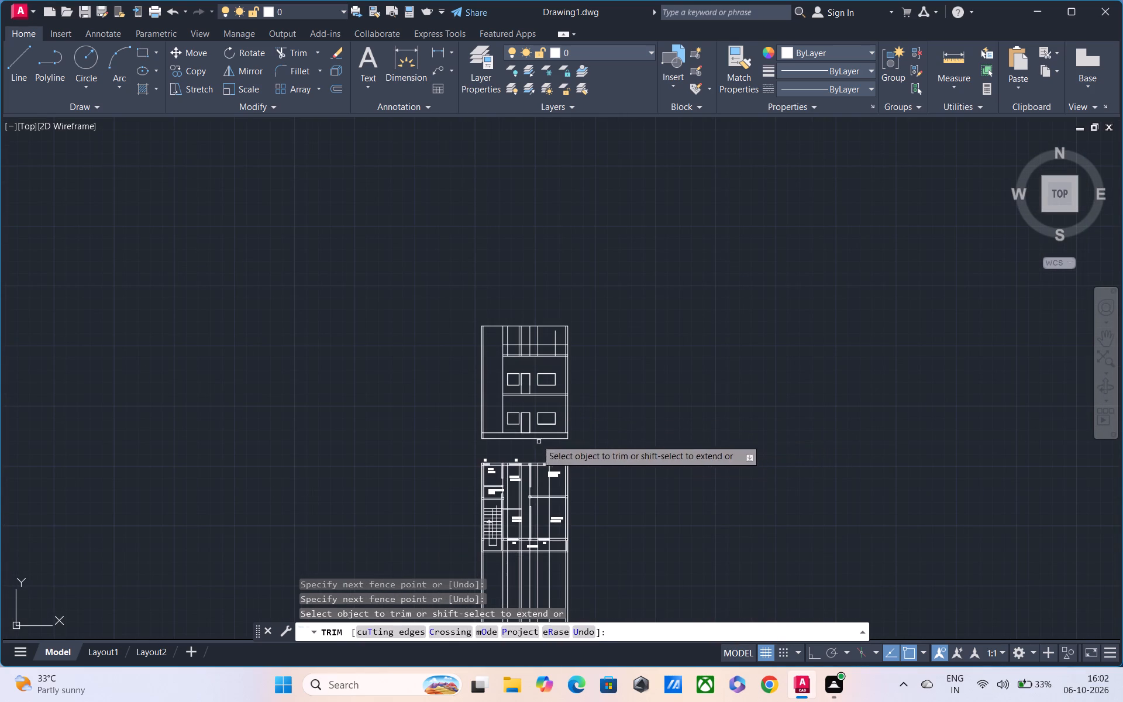
middle_drag(526, 377, 522, 420)
scroll(519, 400, up, 1)
middle_drag(519, 397, 510, 464)
scroll(504, 446, up, 1)
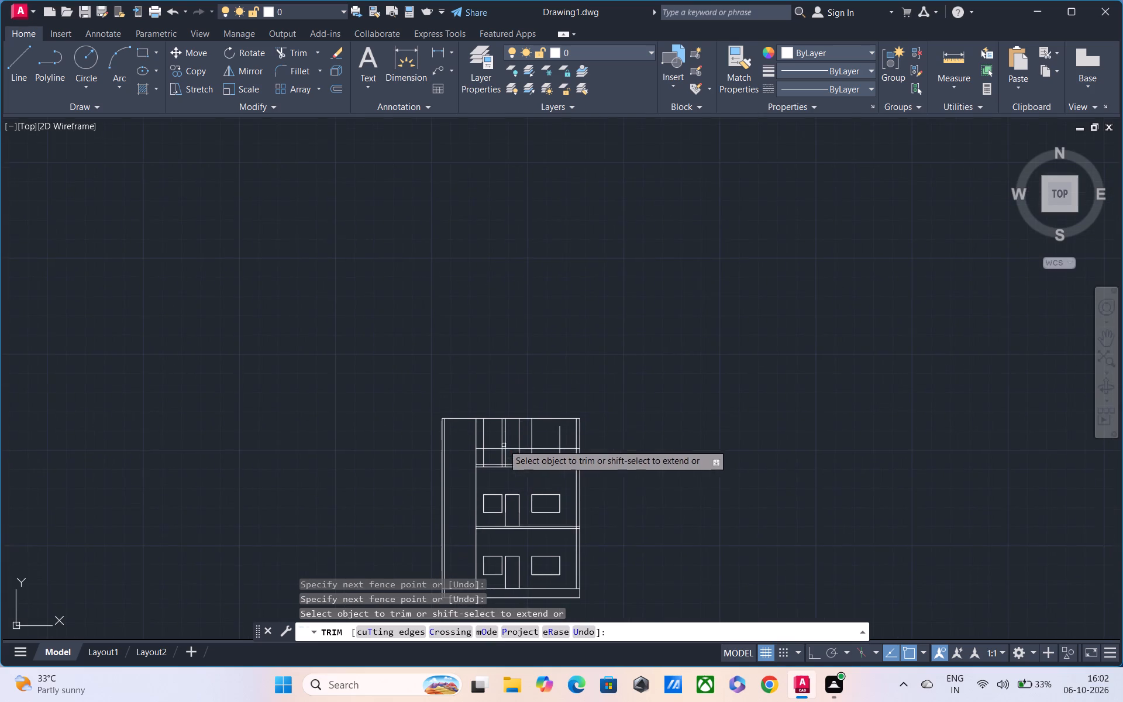
scroll(503, 444, up, 1)
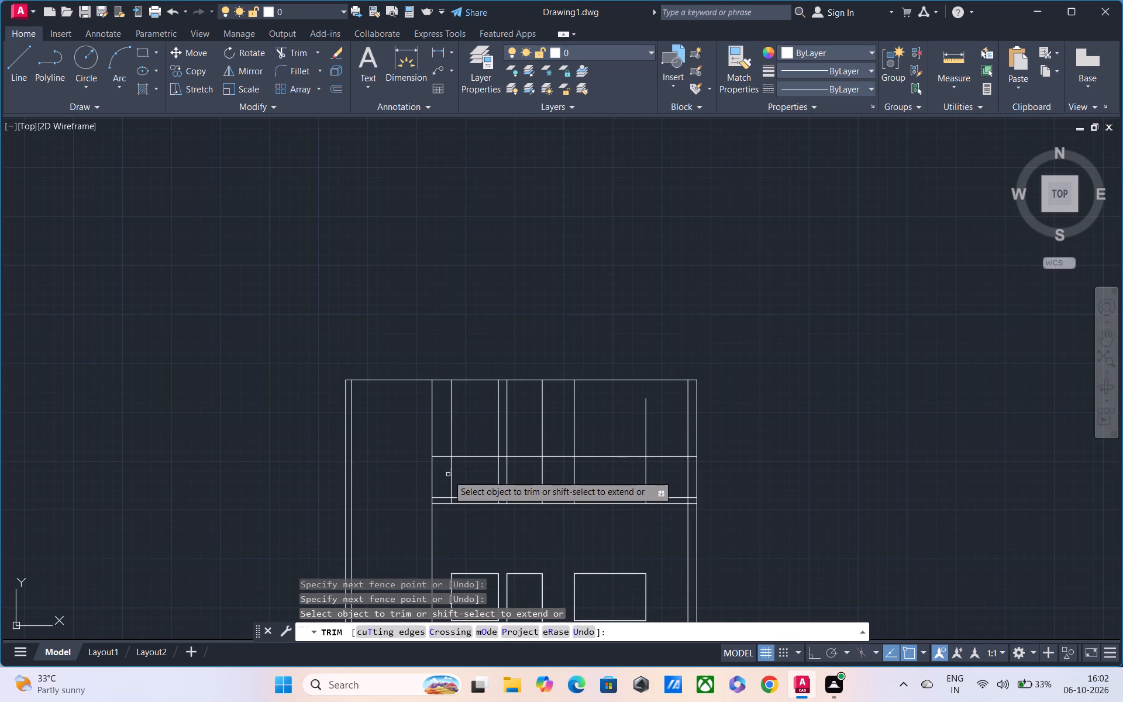
drag(448, 475, 656, 479)
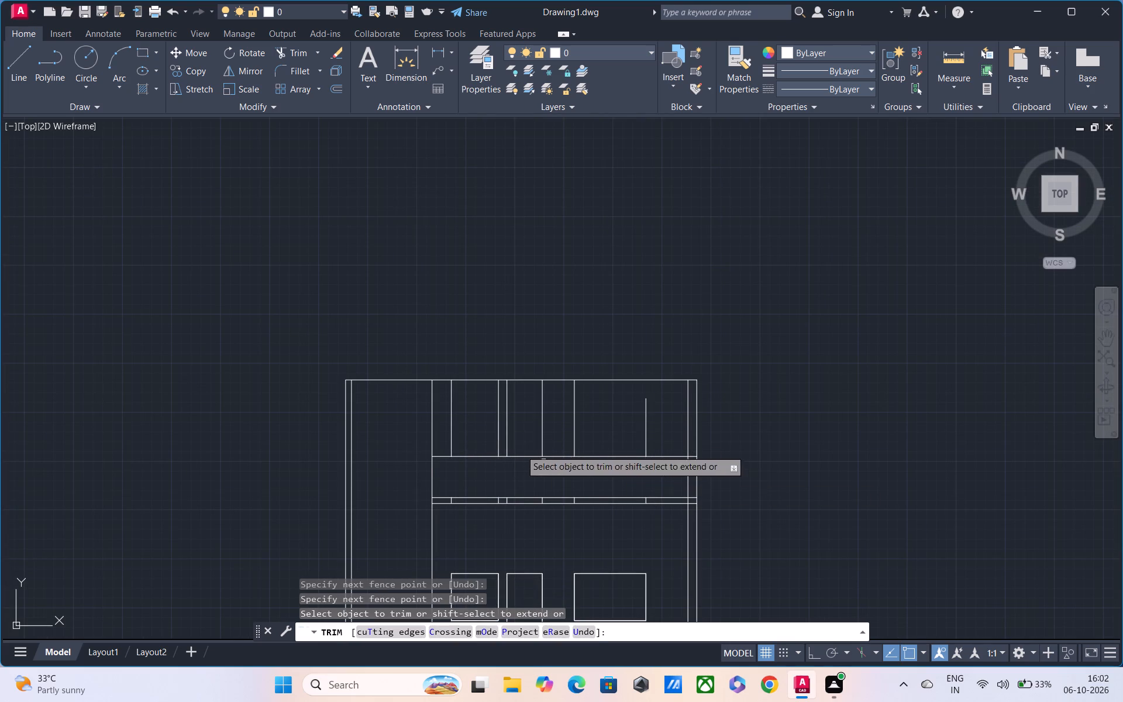
drag(439, 414, 630, 425)
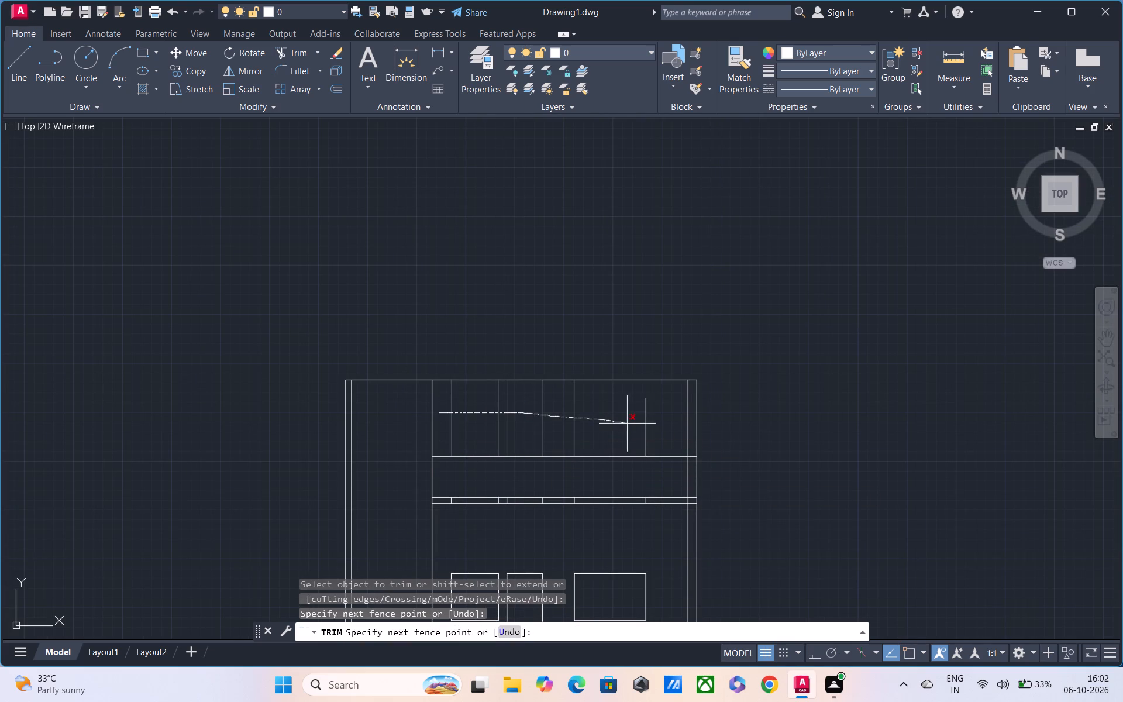
drag(630, 425, 656, 428)
Trim the top horizontal line beside the tall stair block and the outer wall lines rising above the parapet.
drag(608, 373, 608, 414)
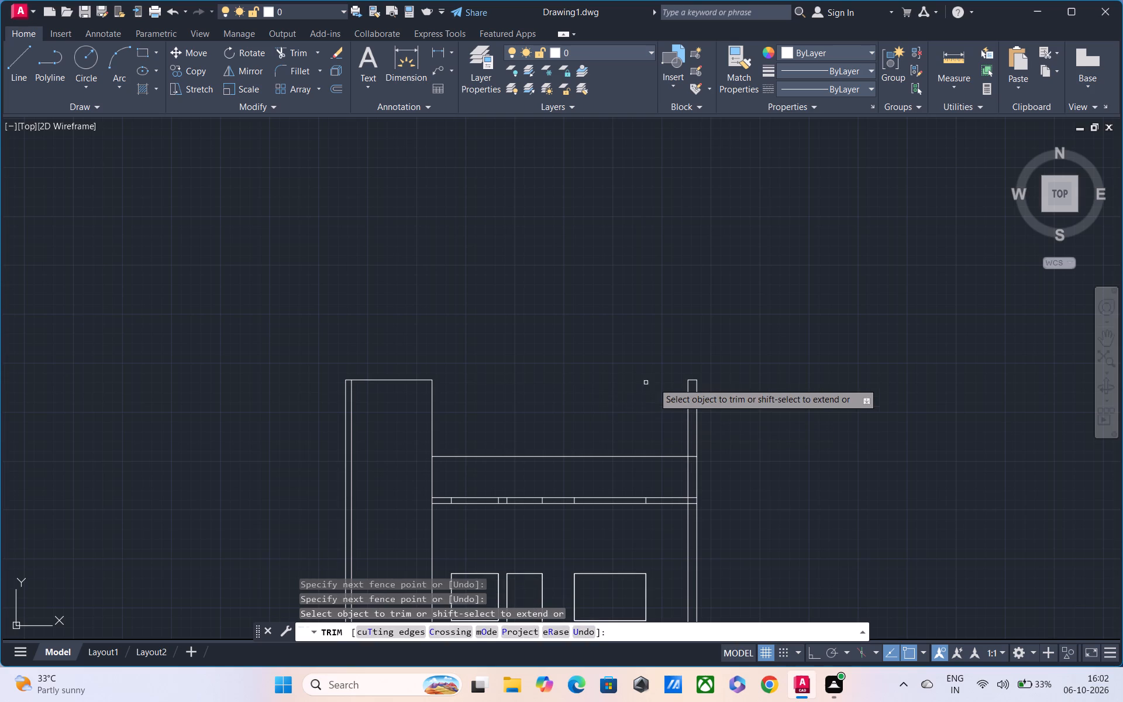
drag(661, 409, 760, 410)
drag(691, 378, 688, 394)
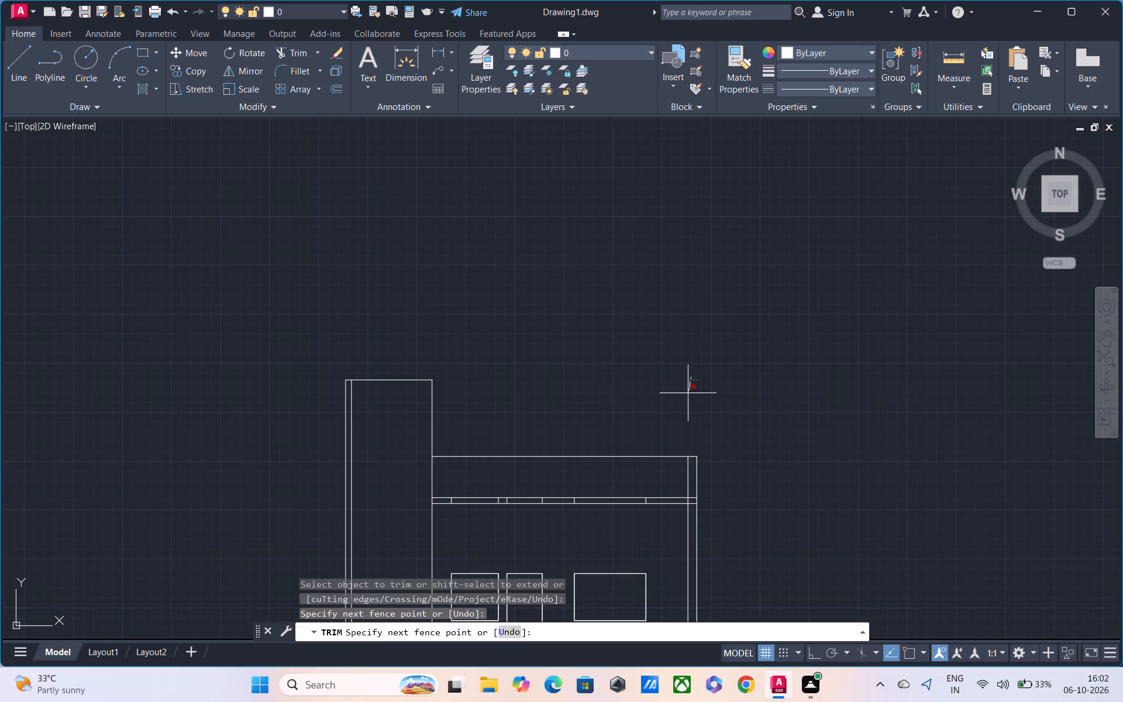
drag(688, 394, 687, 395)
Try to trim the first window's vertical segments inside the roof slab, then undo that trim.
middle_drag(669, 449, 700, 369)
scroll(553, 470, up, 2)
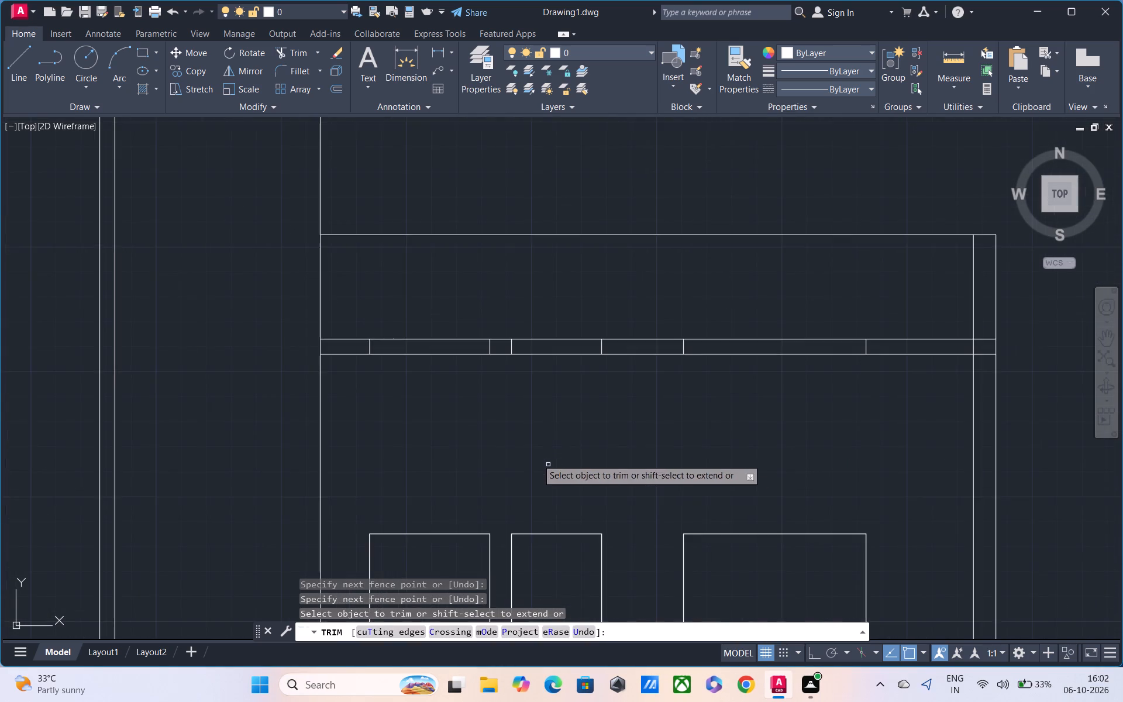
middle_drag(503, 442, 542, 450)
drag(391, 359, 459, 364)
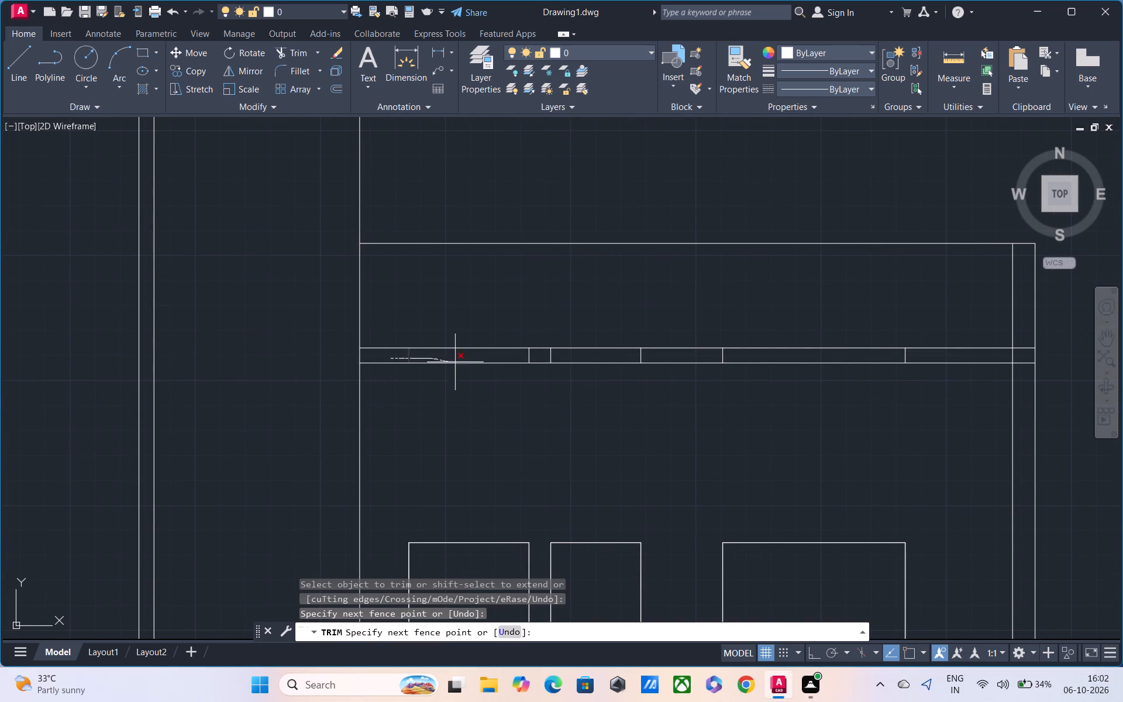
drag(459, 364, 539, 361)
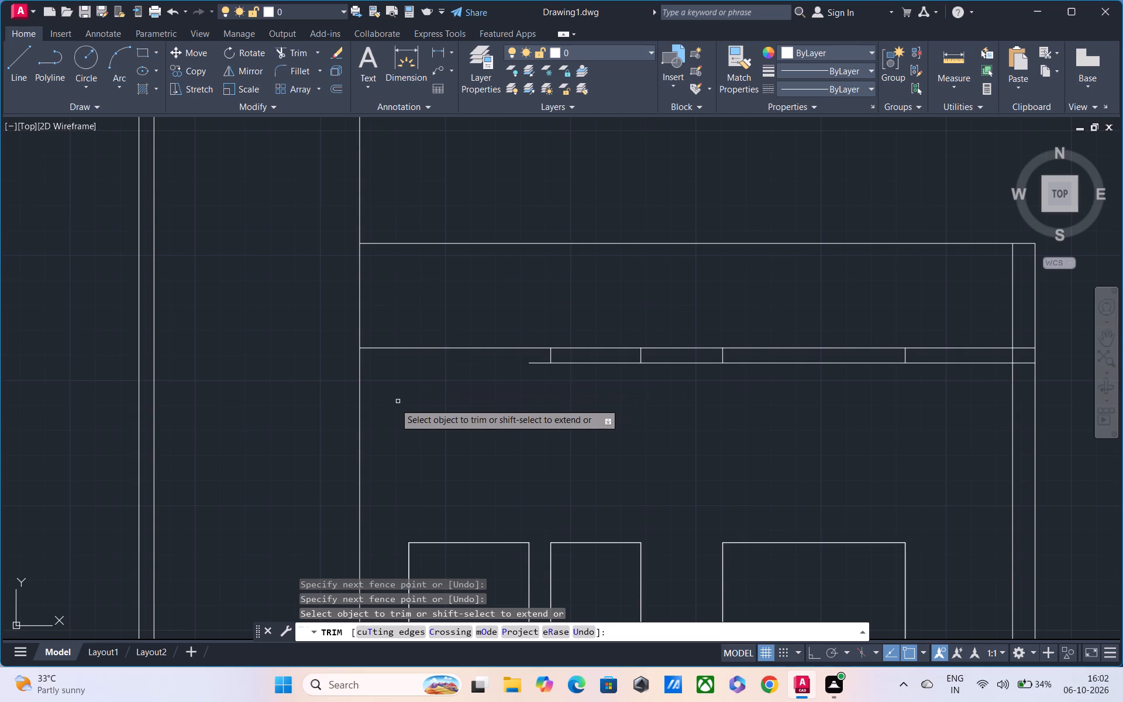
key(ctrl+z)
Trim all leftover vertical window and door segments between the two roof slab lines.
middle_drag(421, 479, 435, 295)
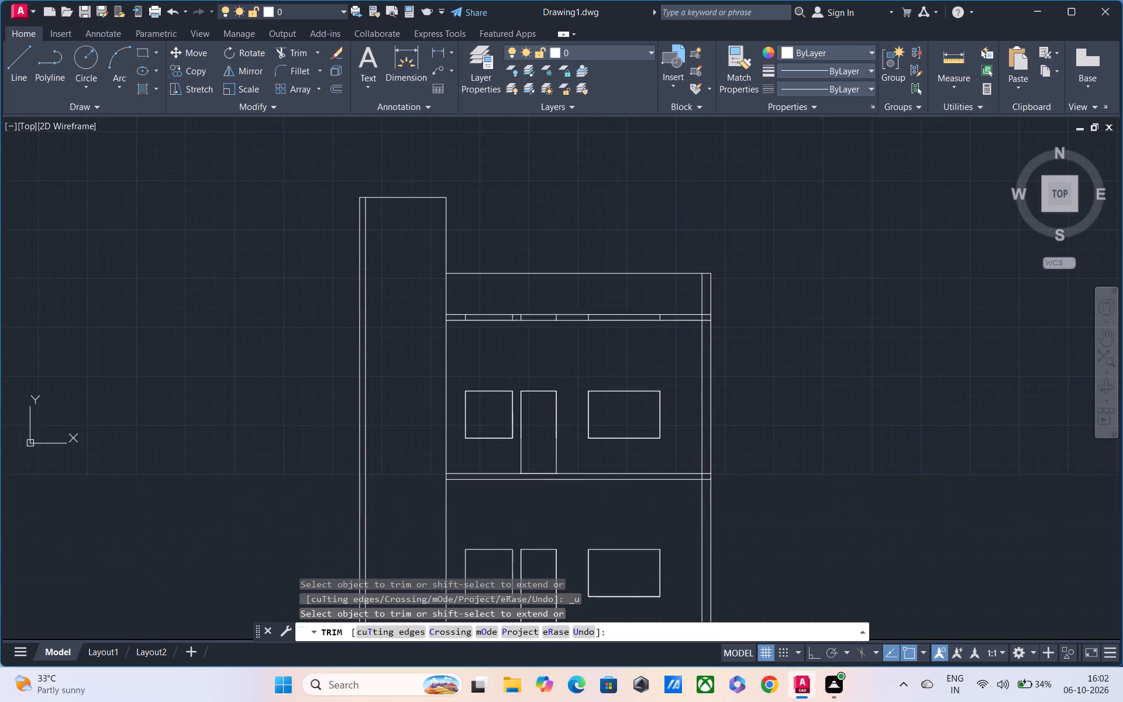
scroll(459, 299, up, 3)
drag(465, 372, 530, 375)
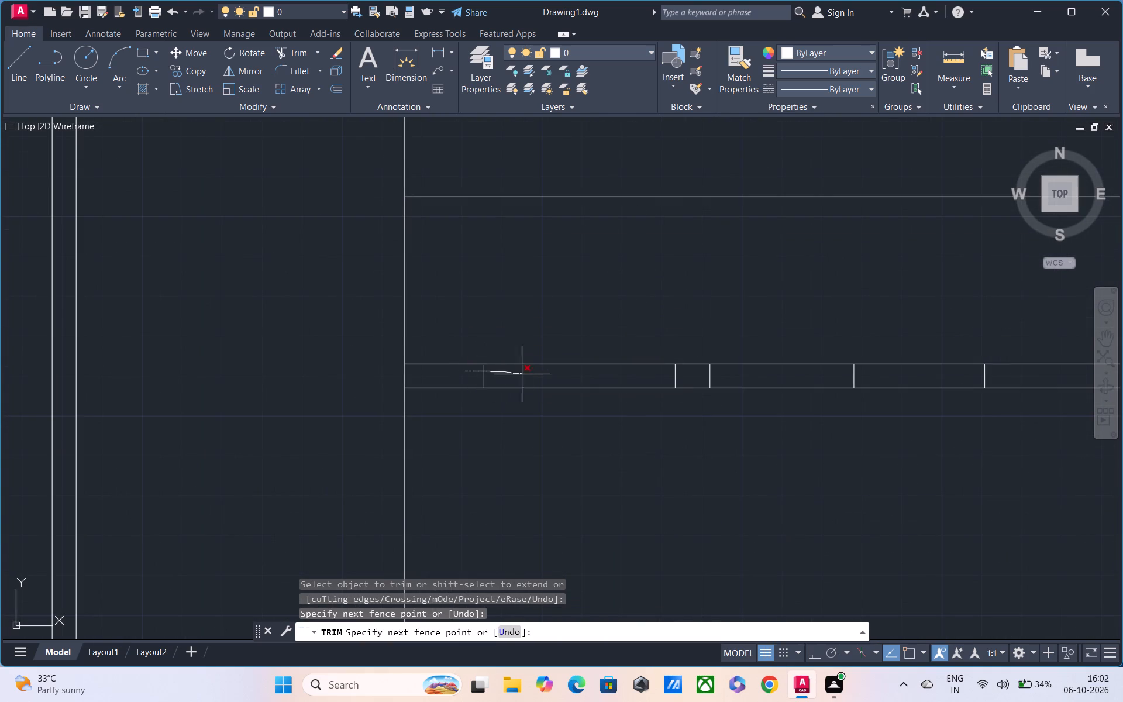
drag(530, 375, 987, 377)
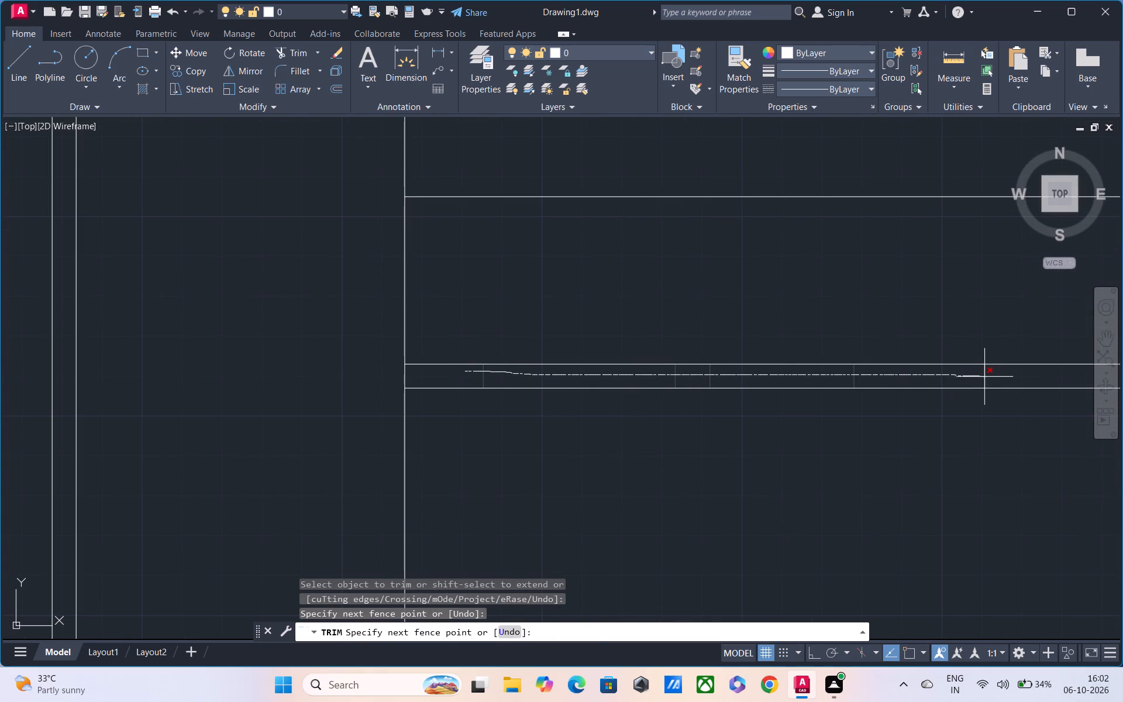
drag(987, 377, 994, 377)
middle_drag(926, 377, 360, 396)
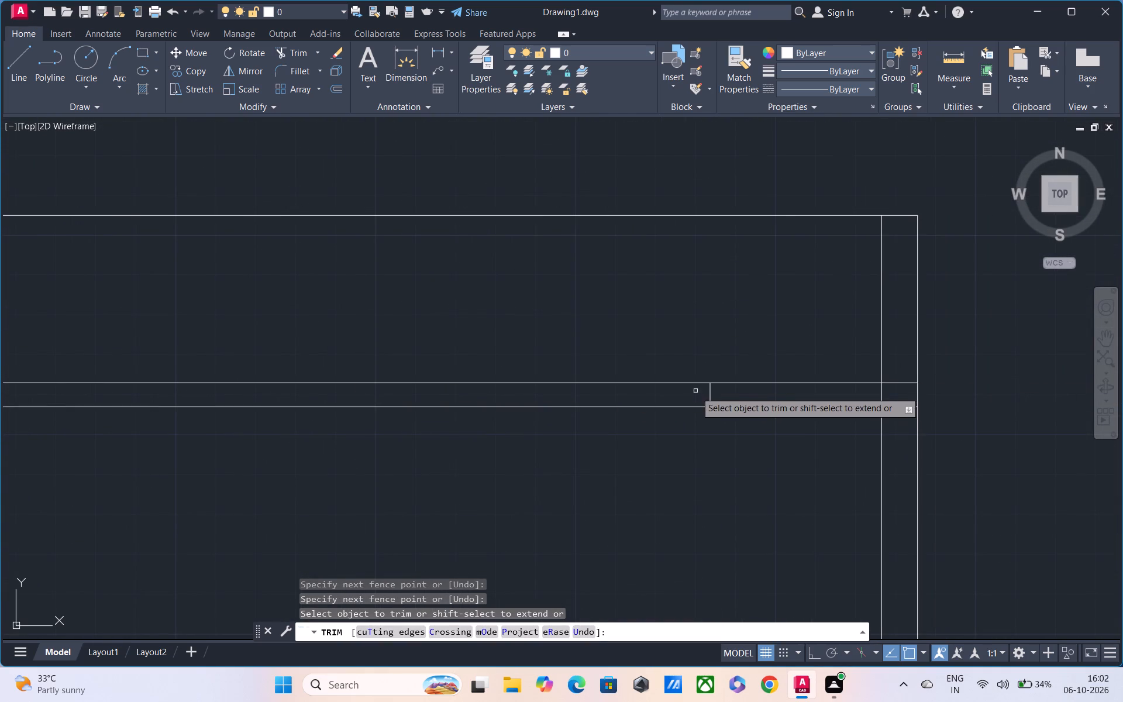
drag(695, 394, 743, 395)
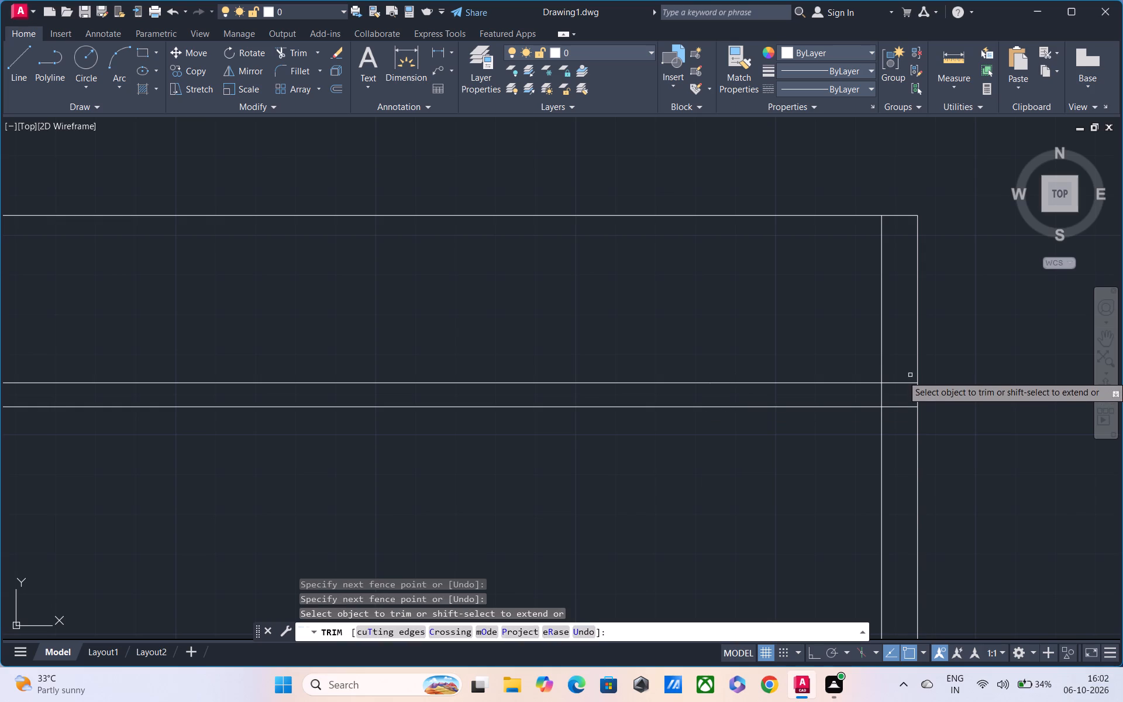
Examine the trimmed elevation from the parapet down to the ground-floor door and windows, and end the Trim command.
scroll(890, 392, down, 2)
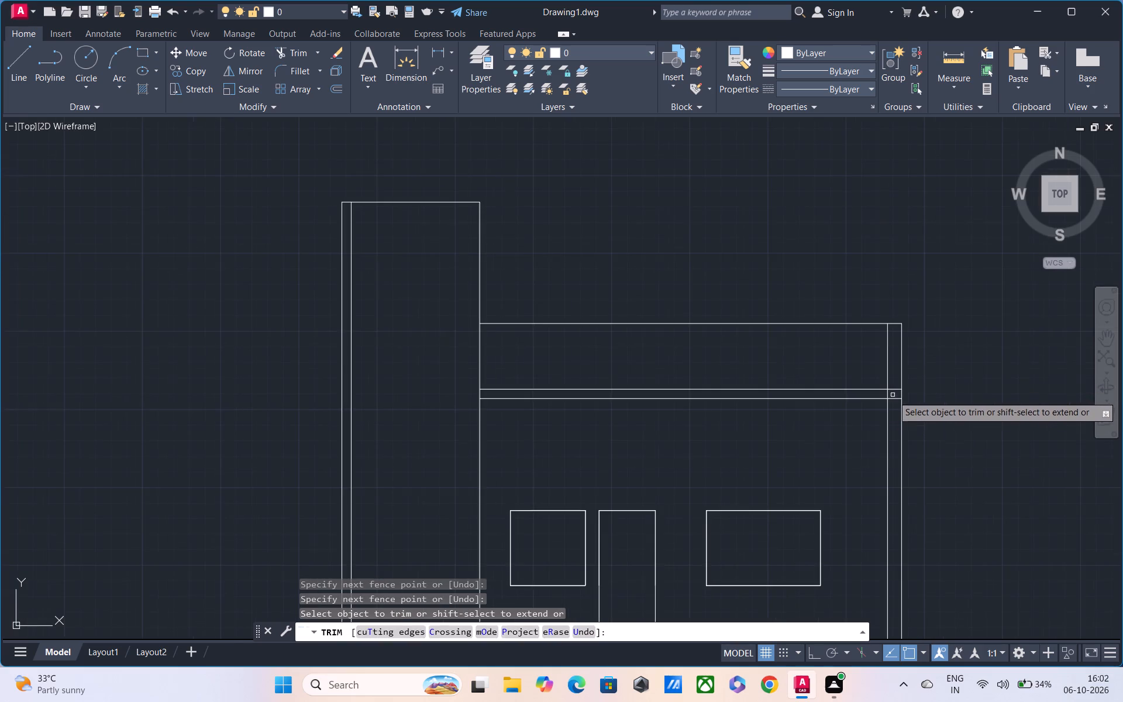
scroll(897, 401, down, 1)
middle_drag(886, 532, 855, 500)
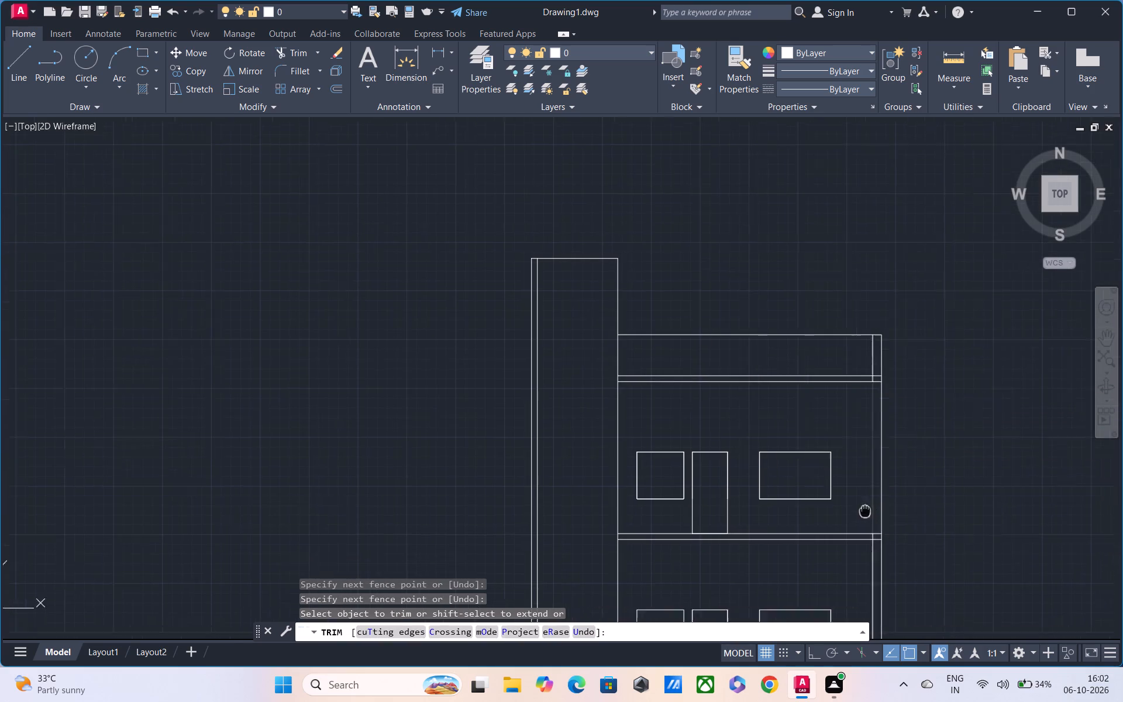
middle_drag(855, 500, 811, 403)
middle_drag(739, 463, 712, 381)
middle_drag(639, 477, 619, 512)
scroll(623, 498, down, 3)
scroll(623, 507, up, 4)
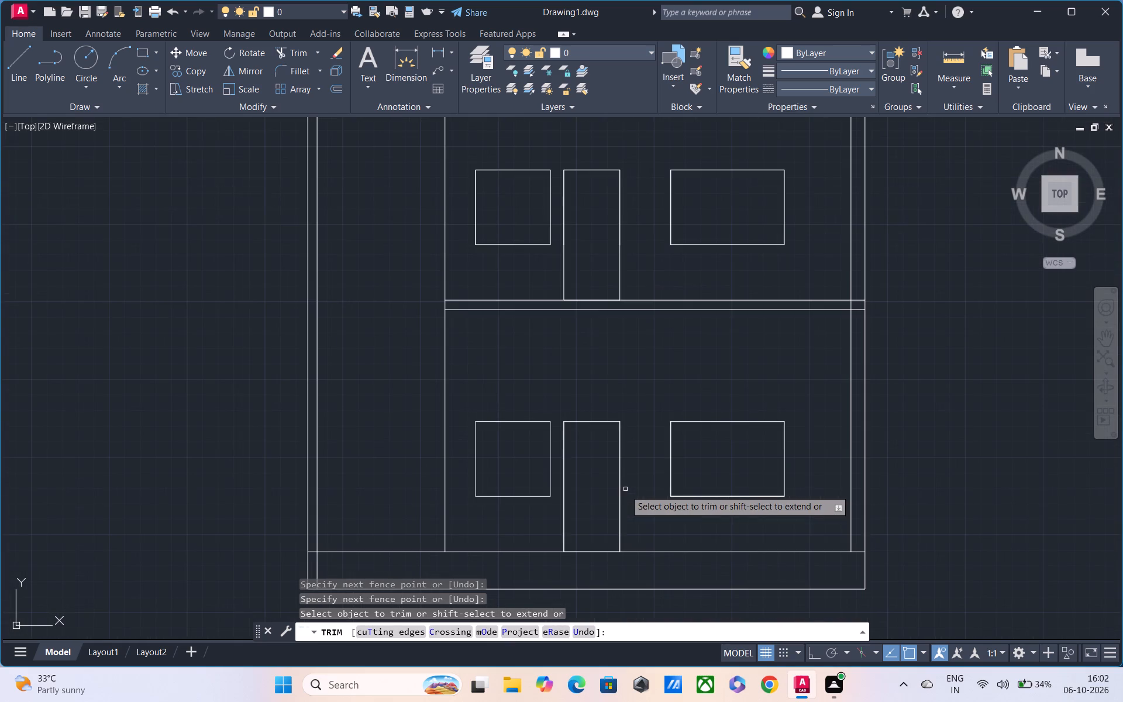
key(Escape)
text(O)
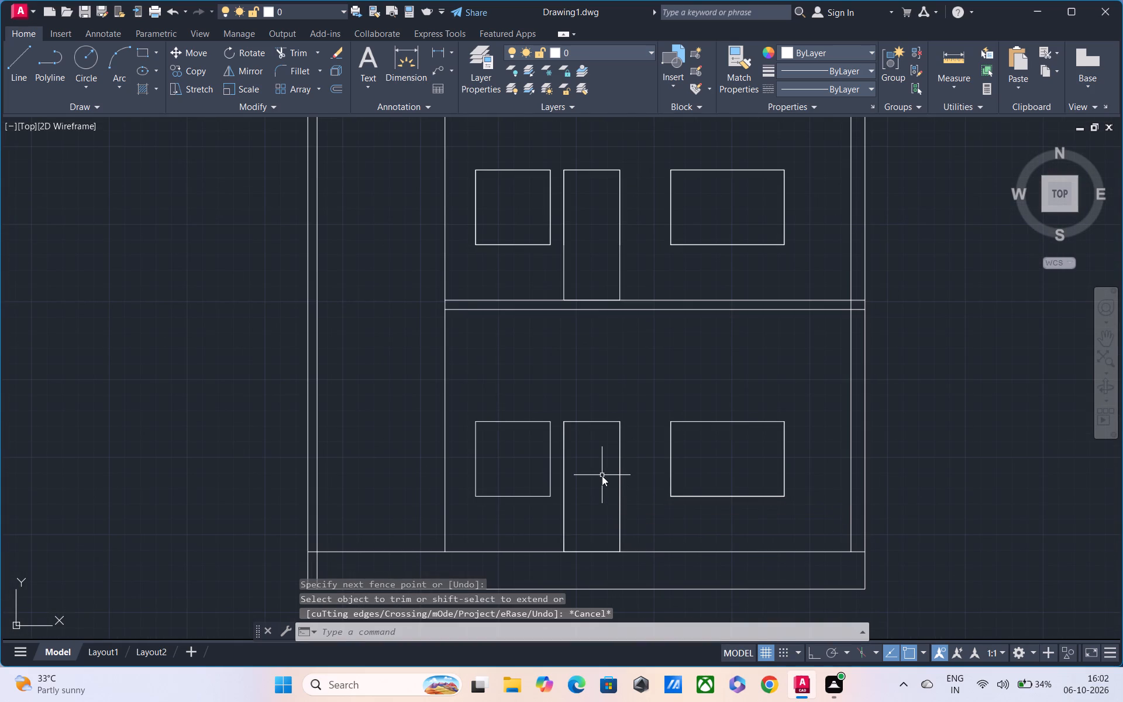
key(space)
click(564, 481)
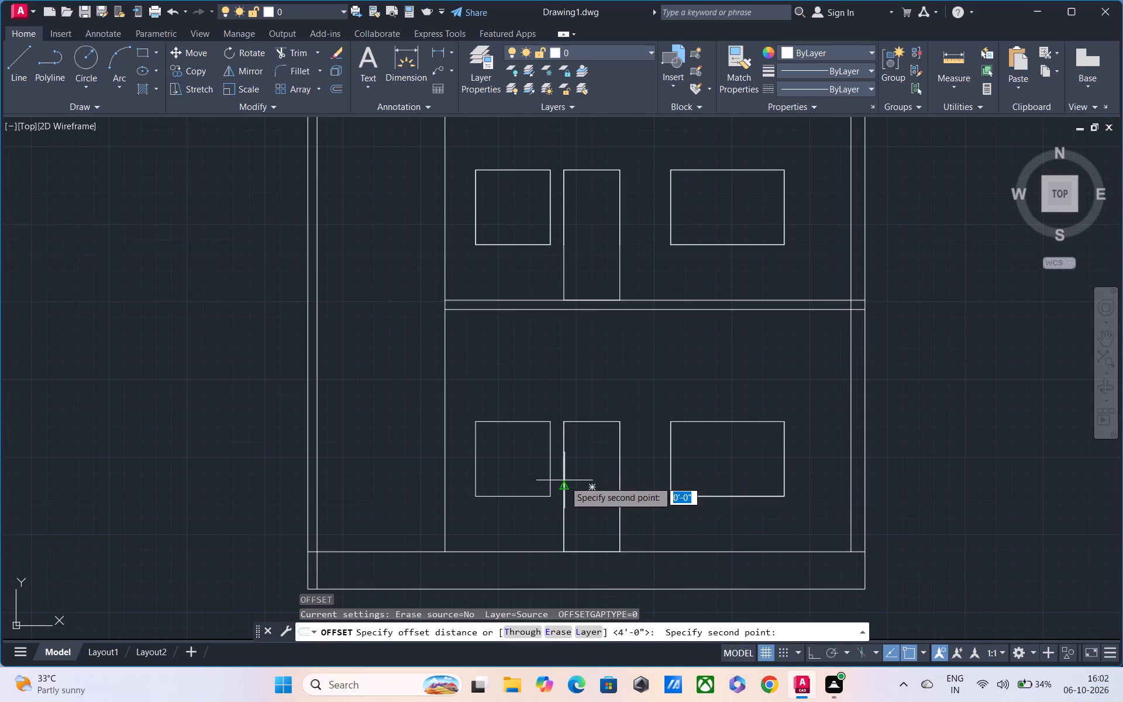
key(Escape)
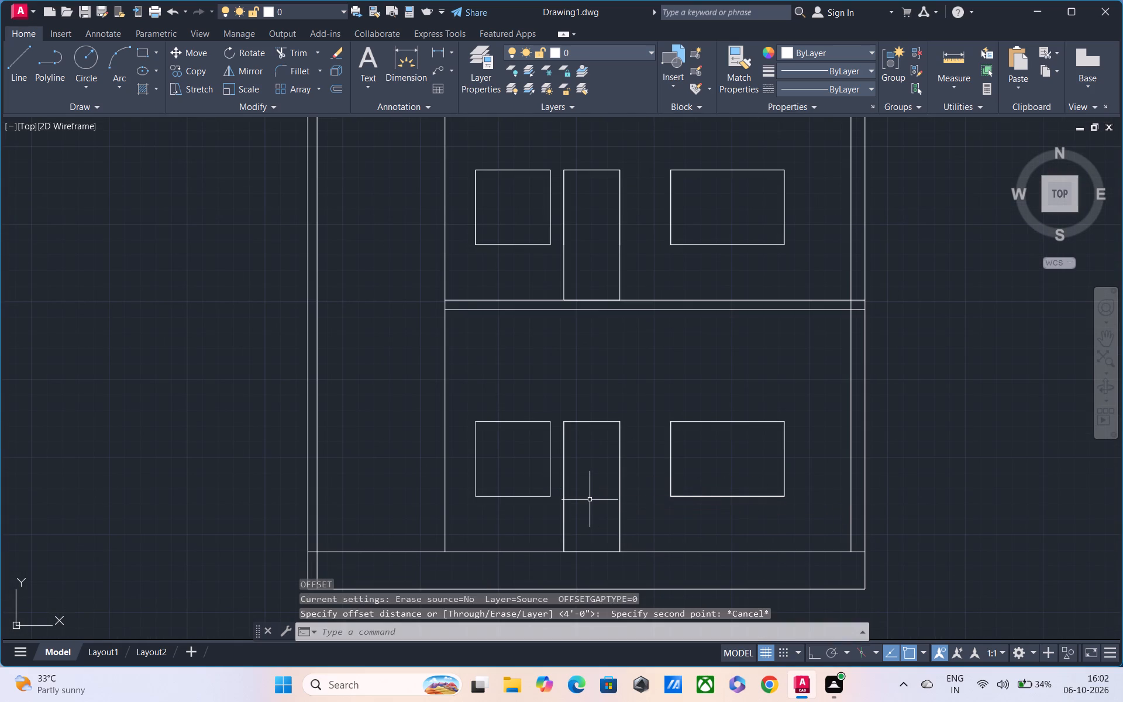
Offset the ground-floor door outline 3" inward, and offset the resulting frame line another 1" inward.
text(O)
key(space)
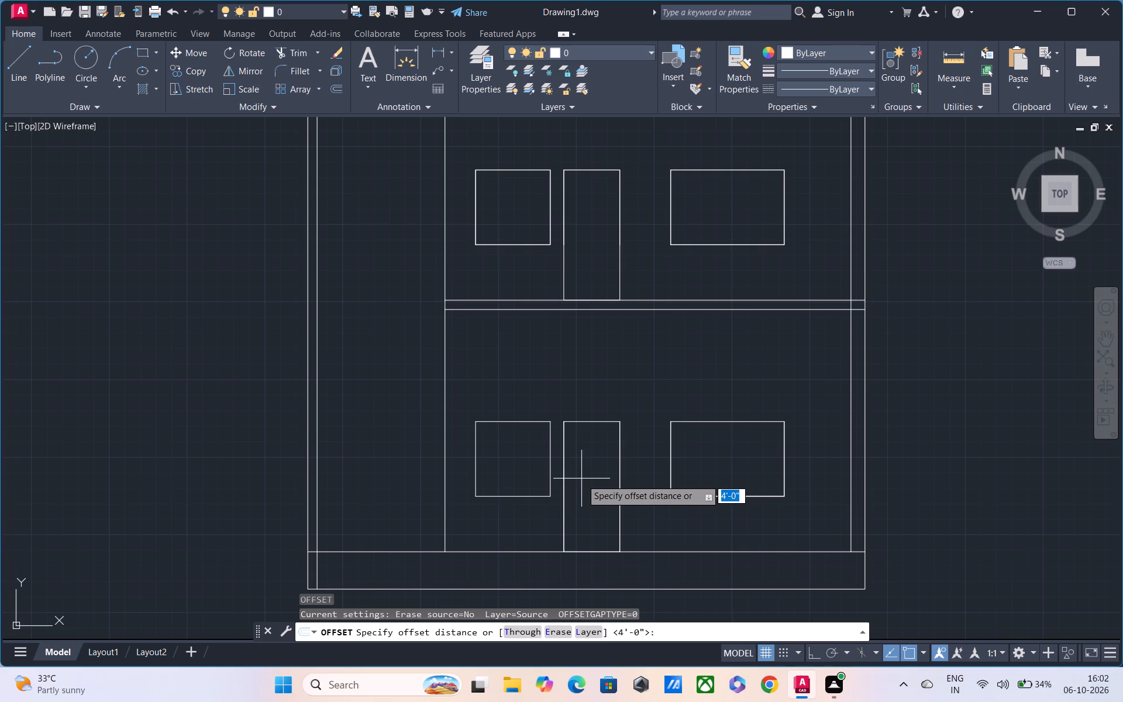
text(3")
key(Return)
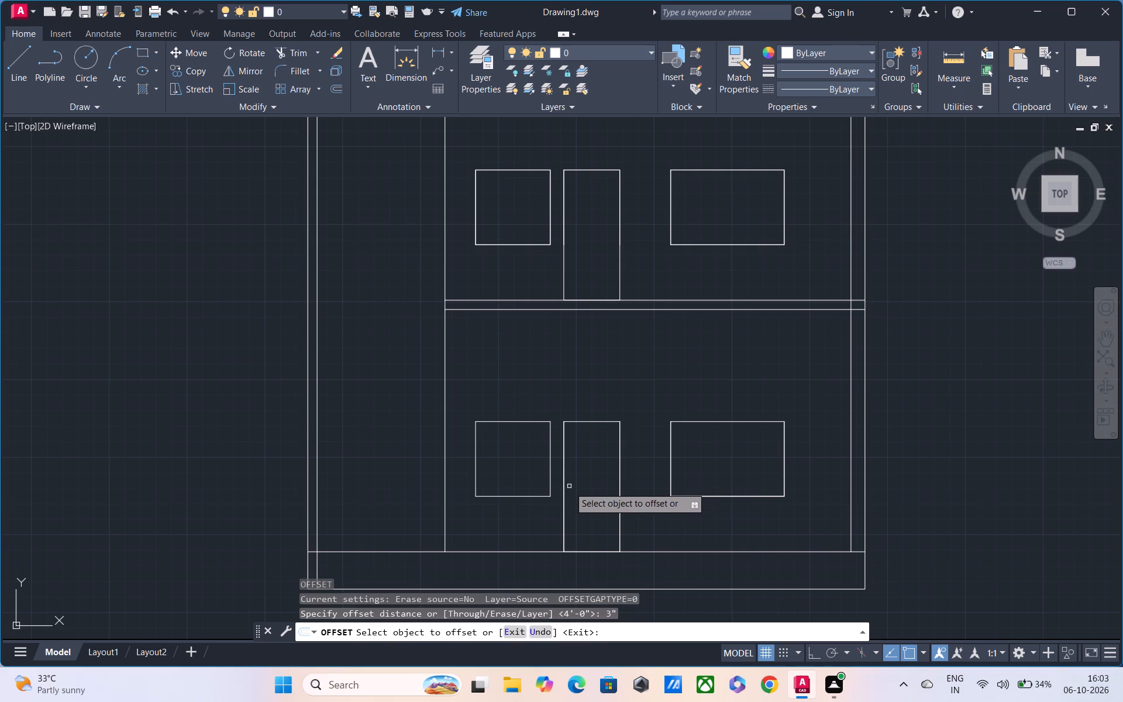
click(563, 491)
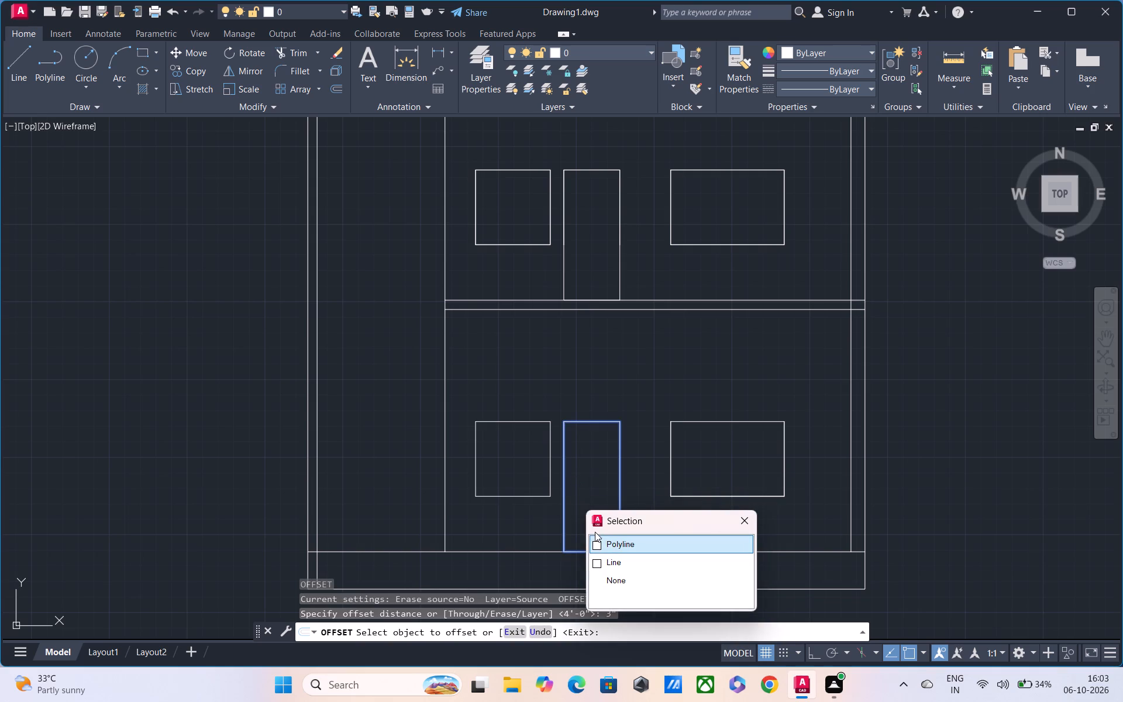
click(596, 543)
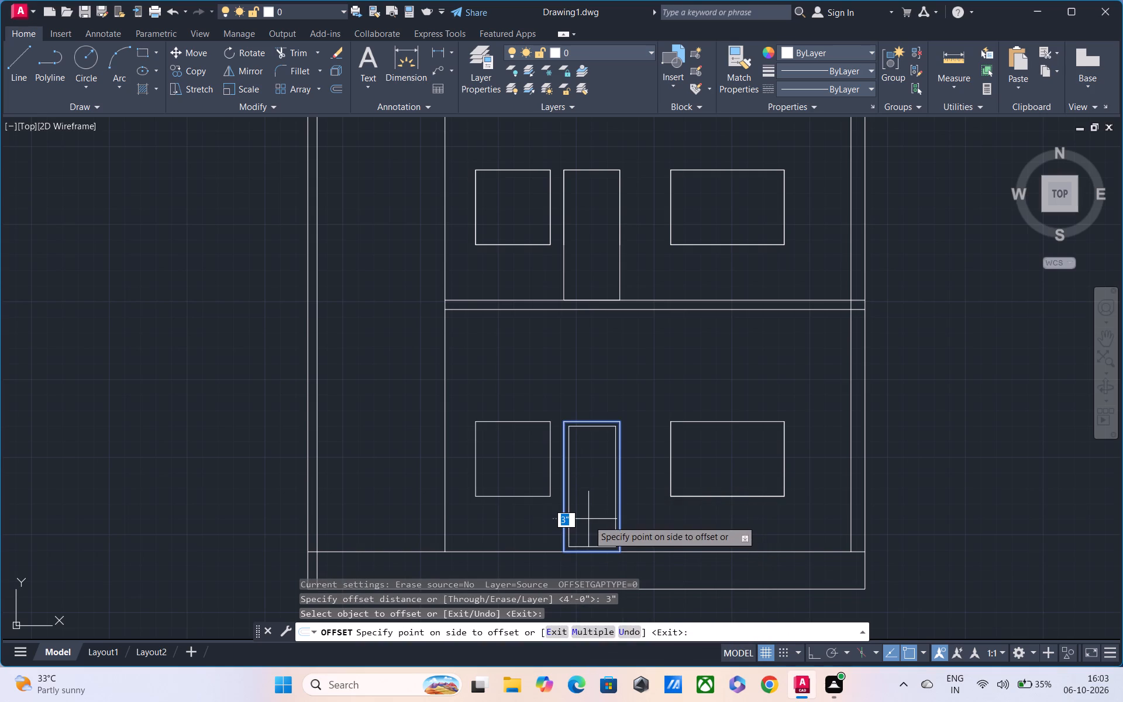
click(588, 520)
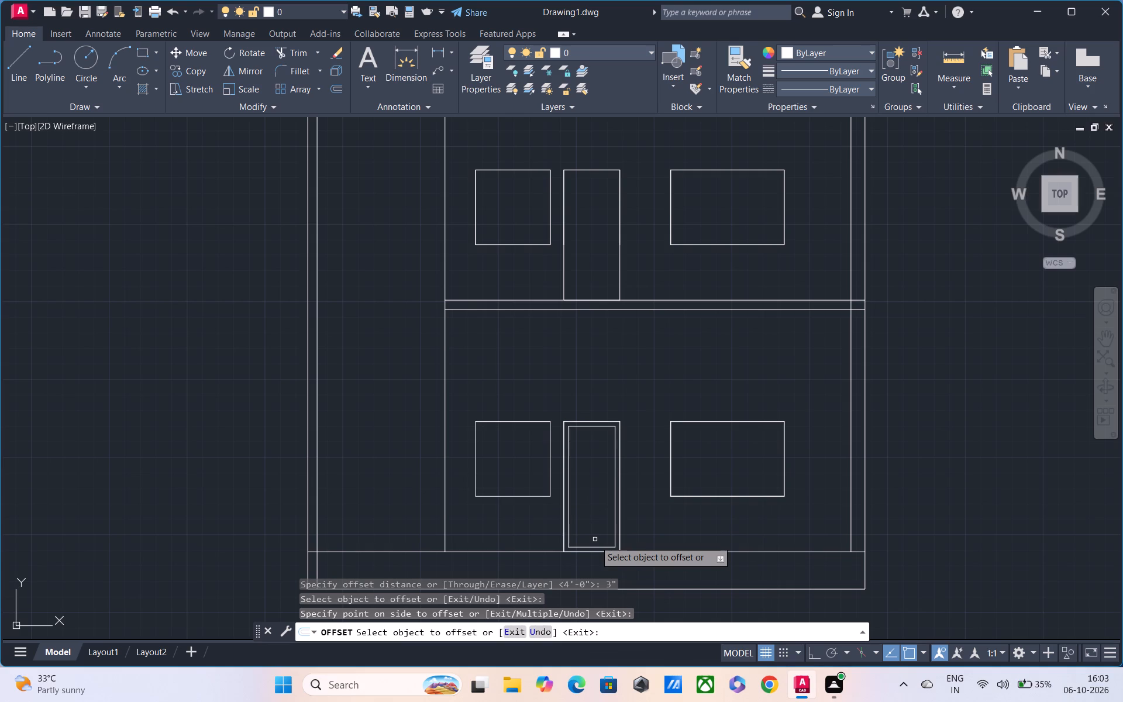
click(570, 481)
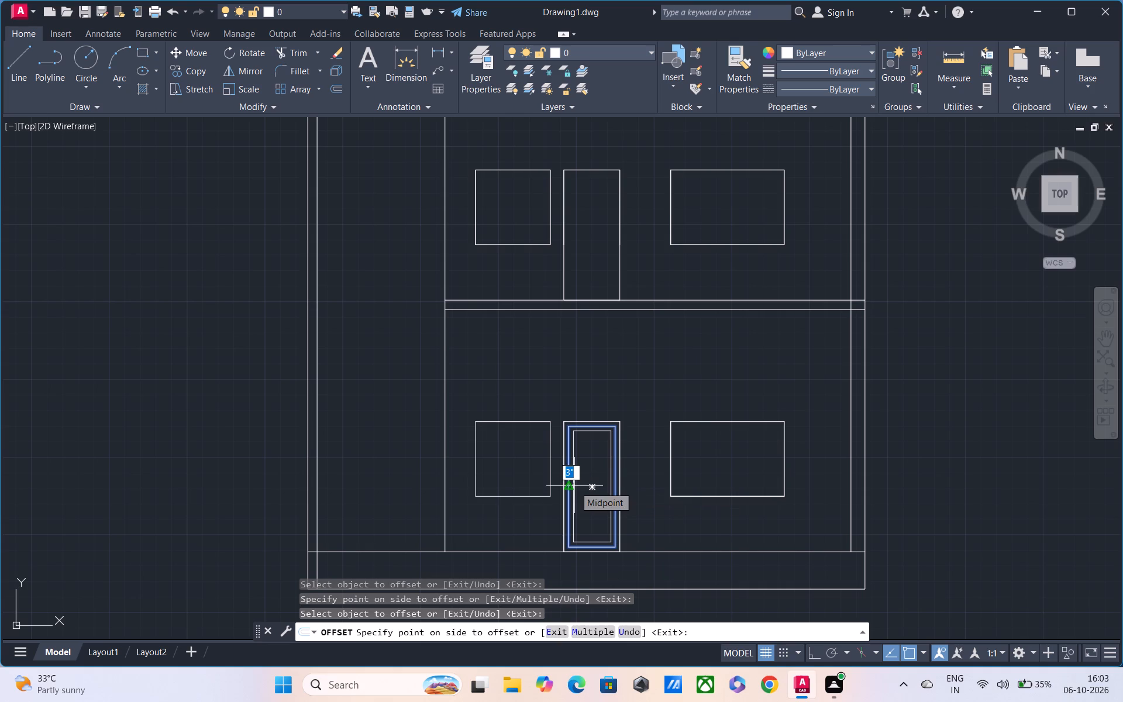
key(1)
key(shift+quotedbl)
key(Return)
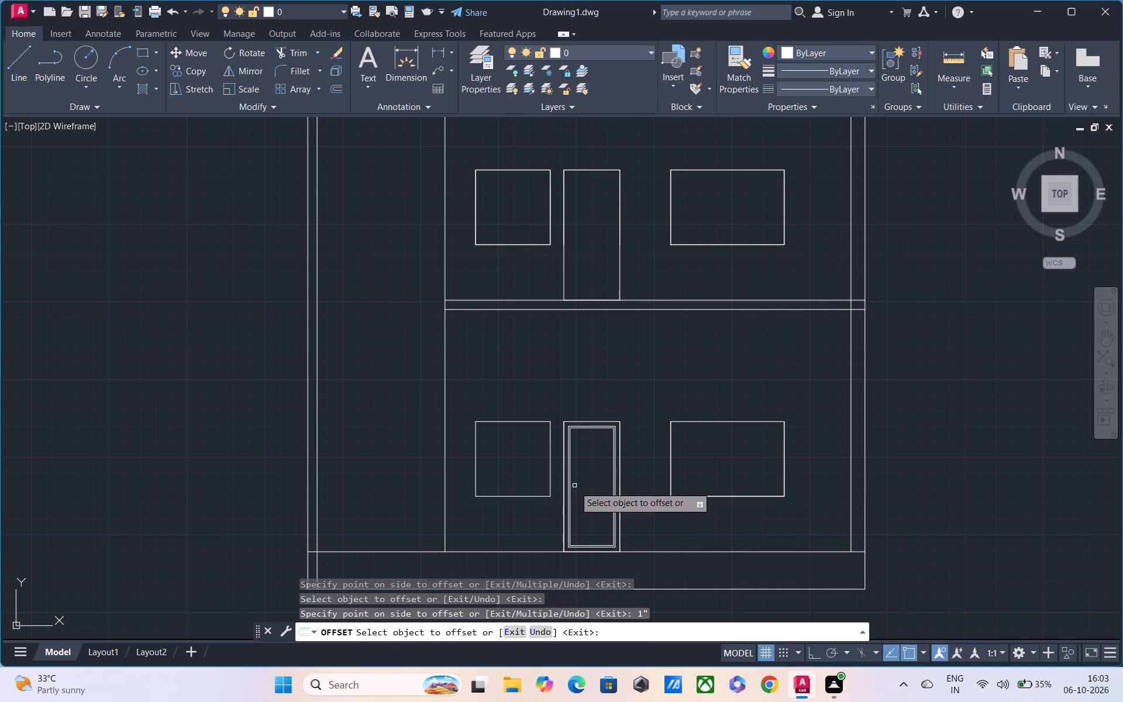
Offset all four edges of the small ground-floor window beside the door 3" inward.
click(530, 424)
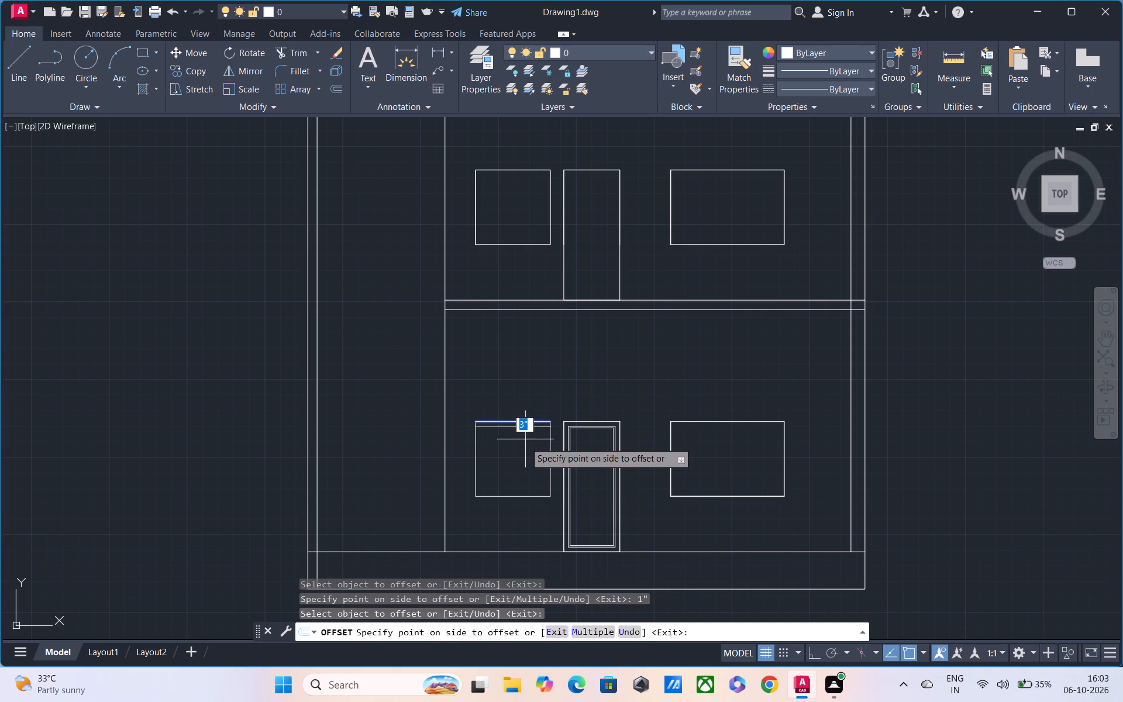
click(521, 456)
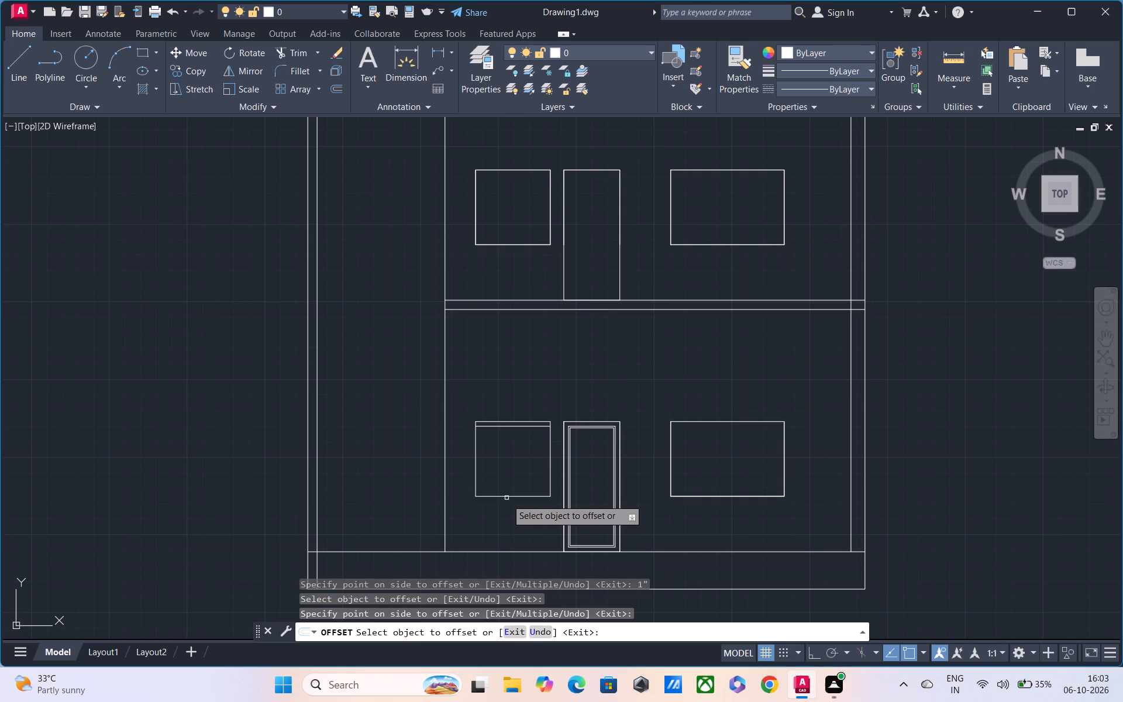
click(507, 497)
click(510, 474)
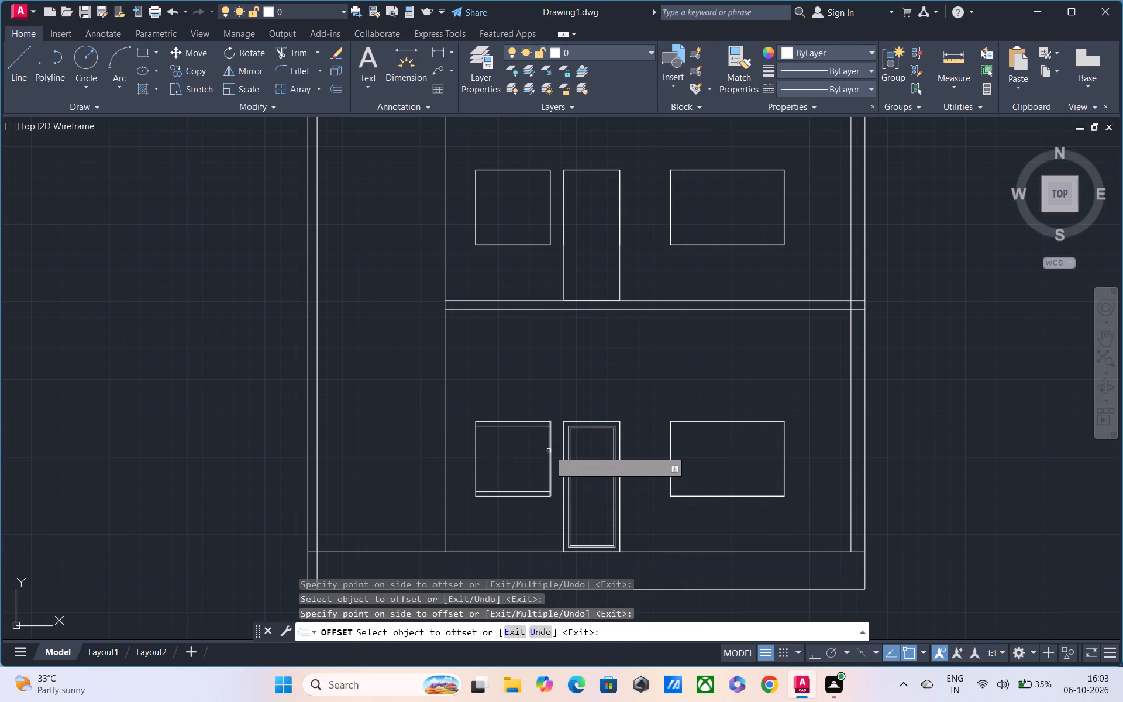
click(550, 450)
click(535, 460)
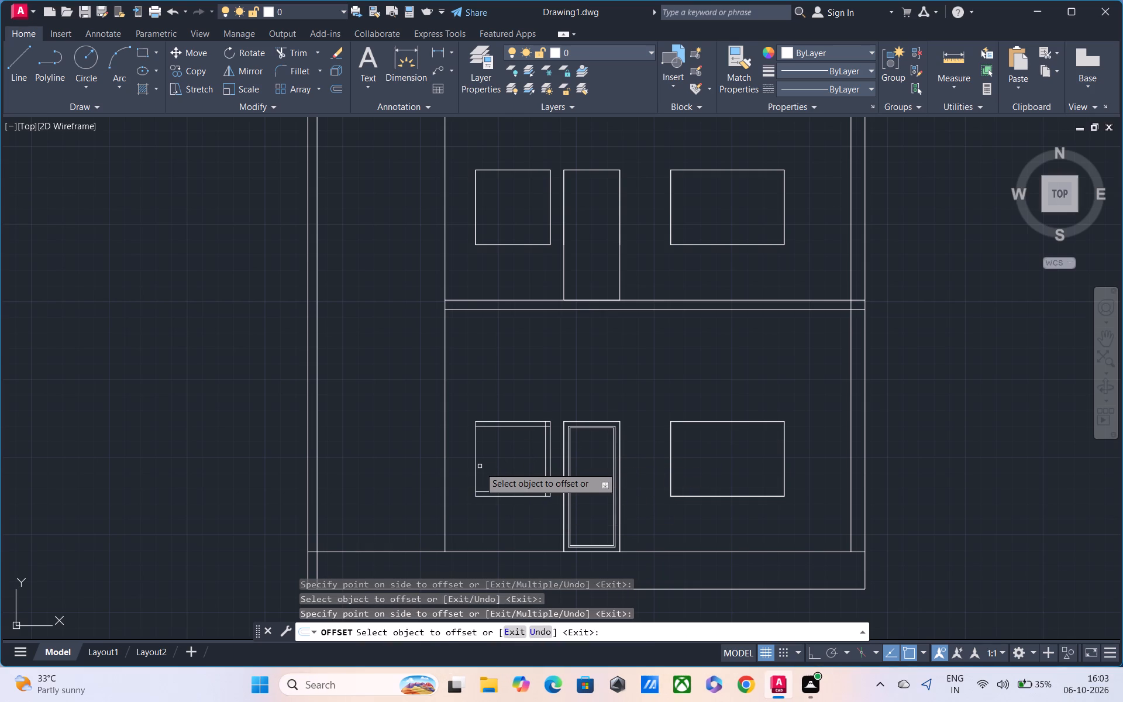
click(476, 470)
click(484, 470)
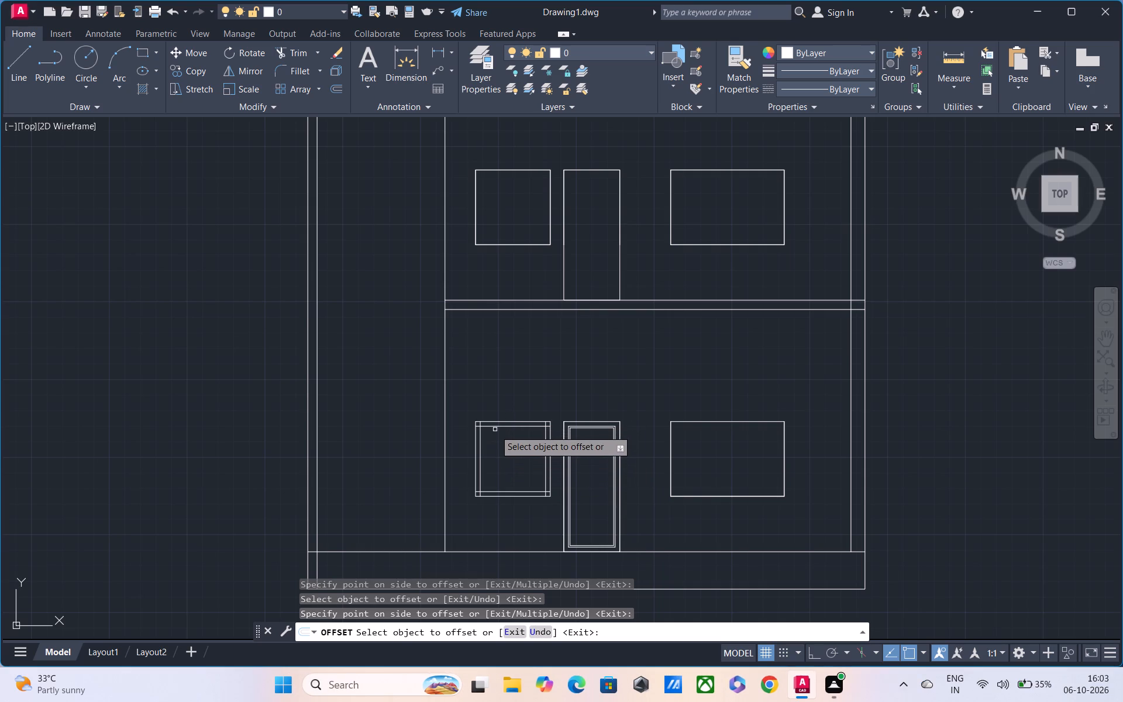
scroll(480, 441, up, 2)
key(Escape)
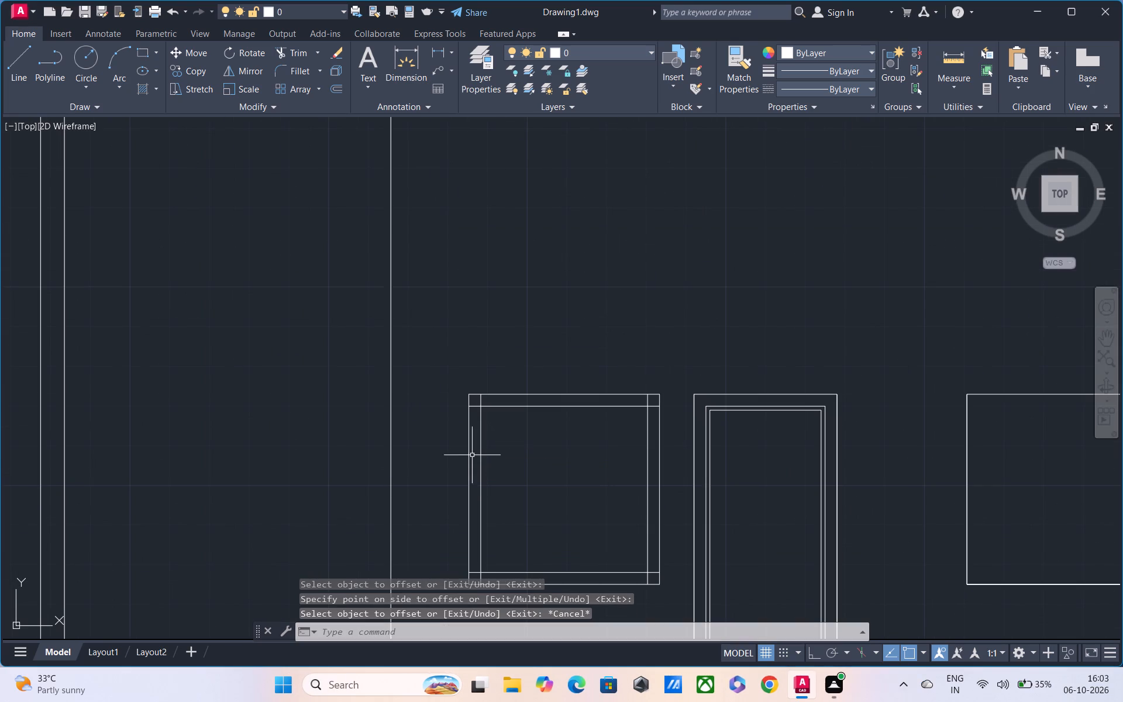
Trim the overlapping frame line ends at both top corners of the small ground-floor window.
middle_drag(484, 443, 376, 477)
middle_drag(392, 429, 360, 301)
scroll(360, 304, up, 3)
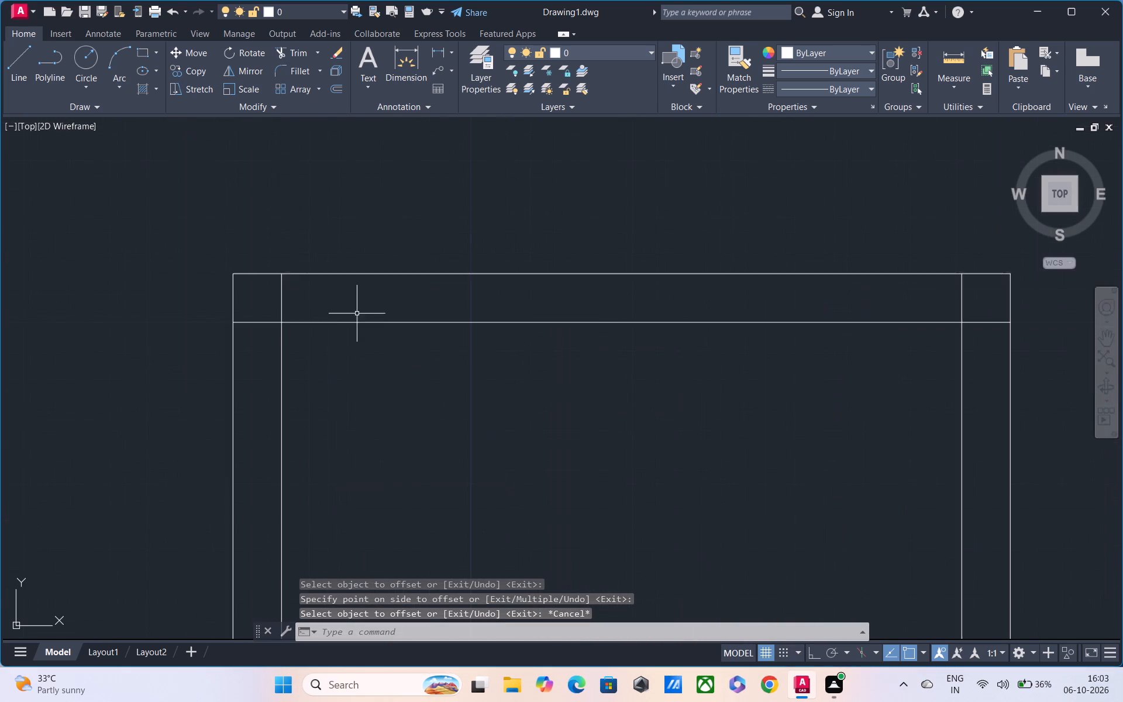
text(TR)
key(space)
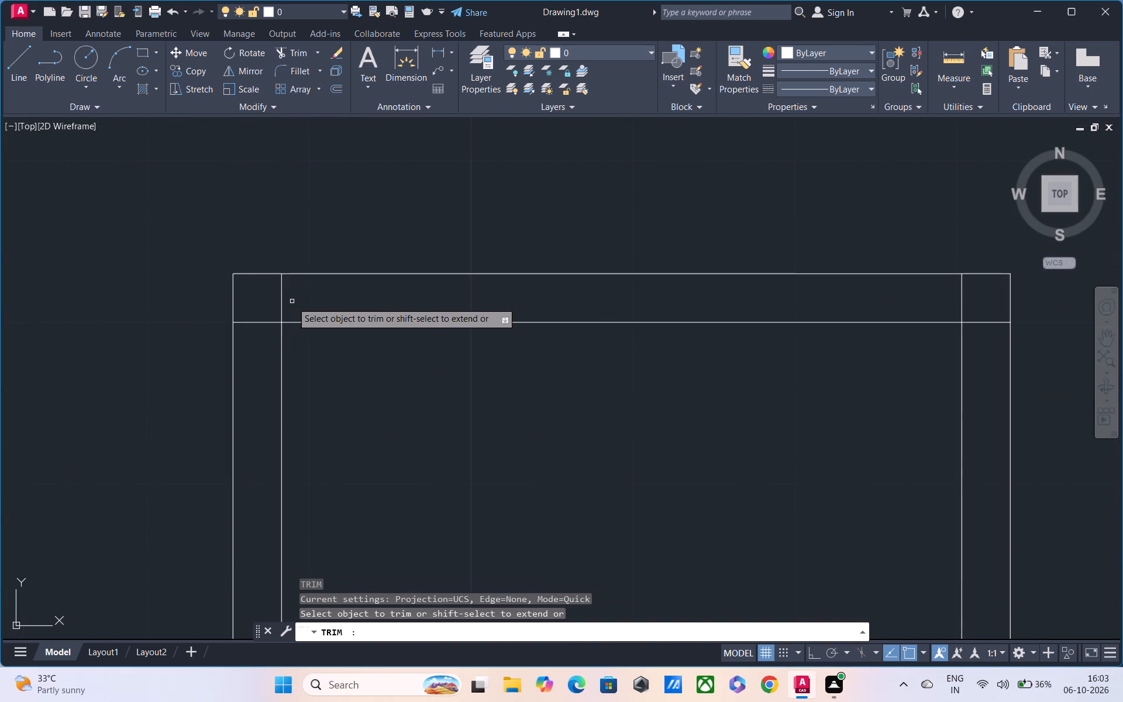
drag(277, 295, 252, 327)
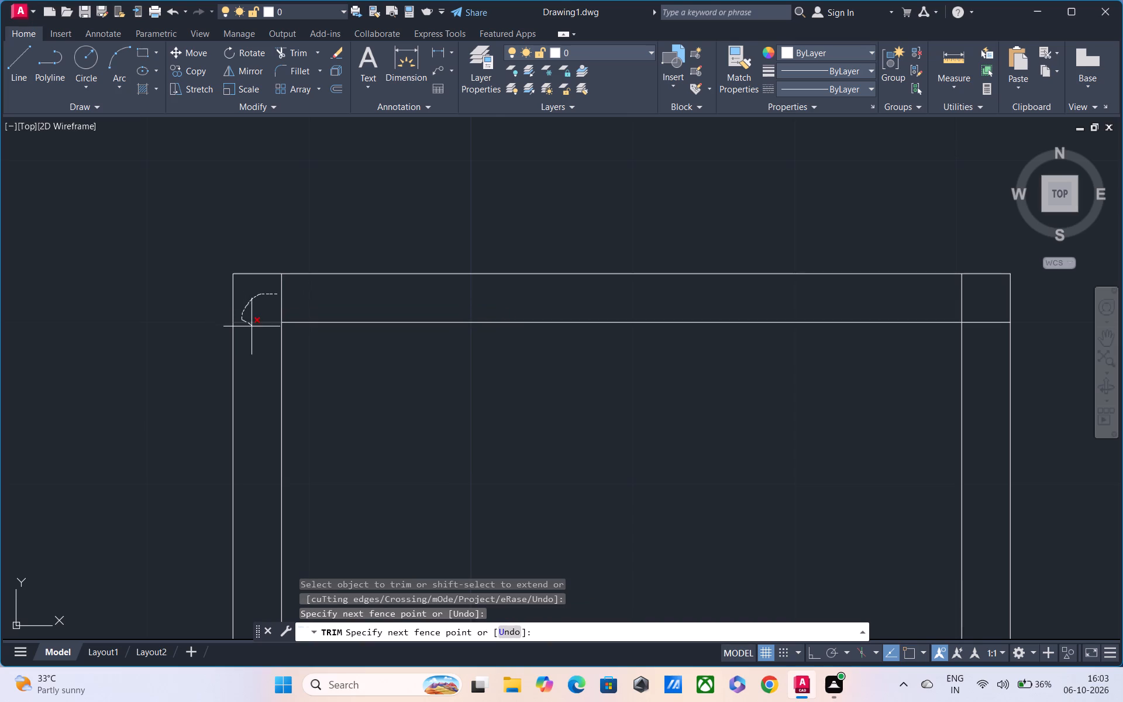
drag(252, 327, 286, 302)
scroll(267, 287, down, 2)
middle_drag(360, 346, 258, 367)
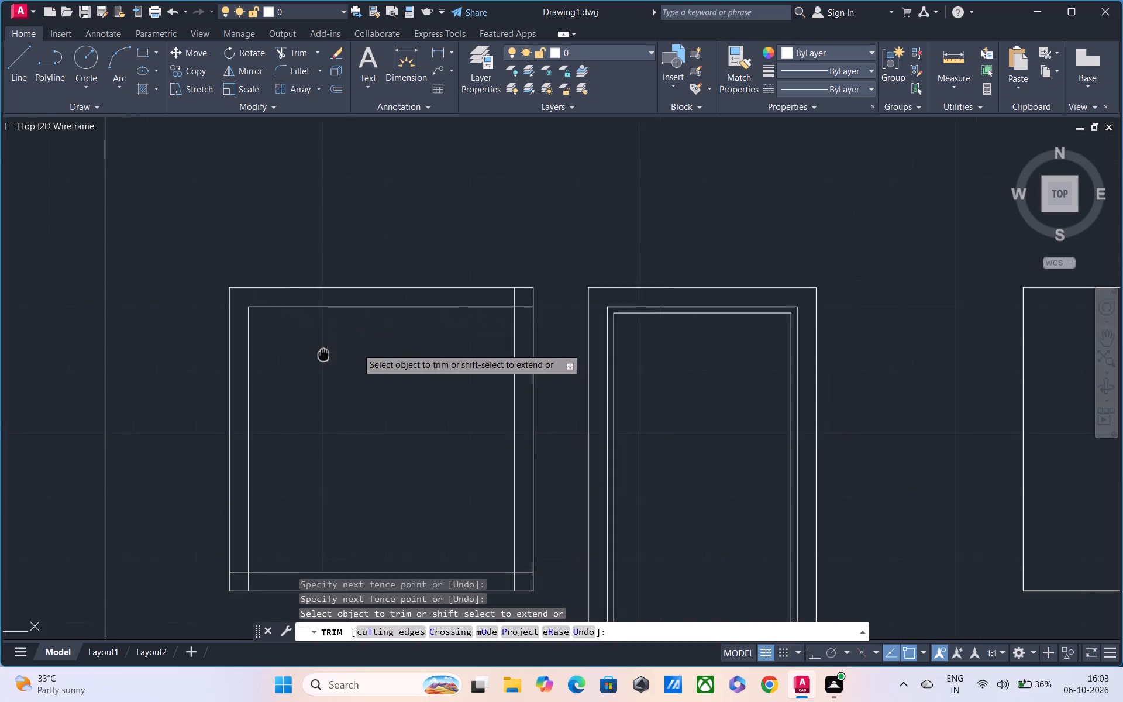
middle_drag(258, 367, 66, 401)
scroll(204, 388, up, 3)
drag(326, 228, 388, 287)
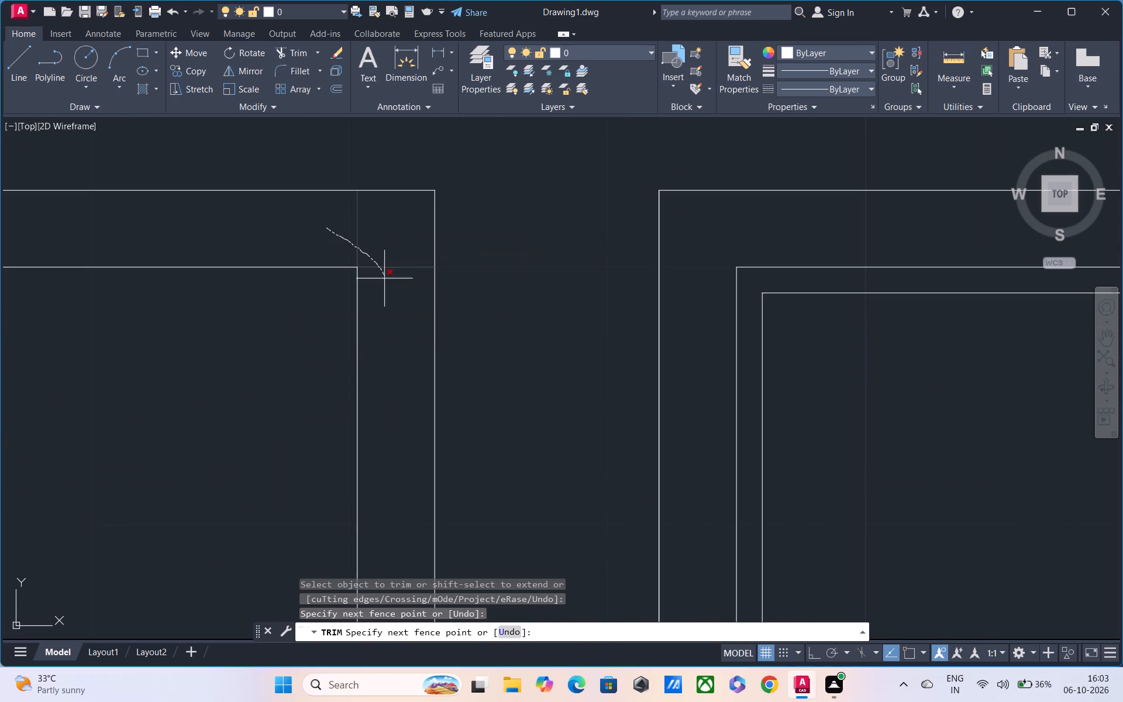
drag(388, 287, 389, 297)
Trim the overlapping frame line ends at both bottom corners of the small ground-floor window.
scroll(385, 300, down, 3)
middle_drag(352, 447, 399, 239)
scroll(409, 373, up, 3)
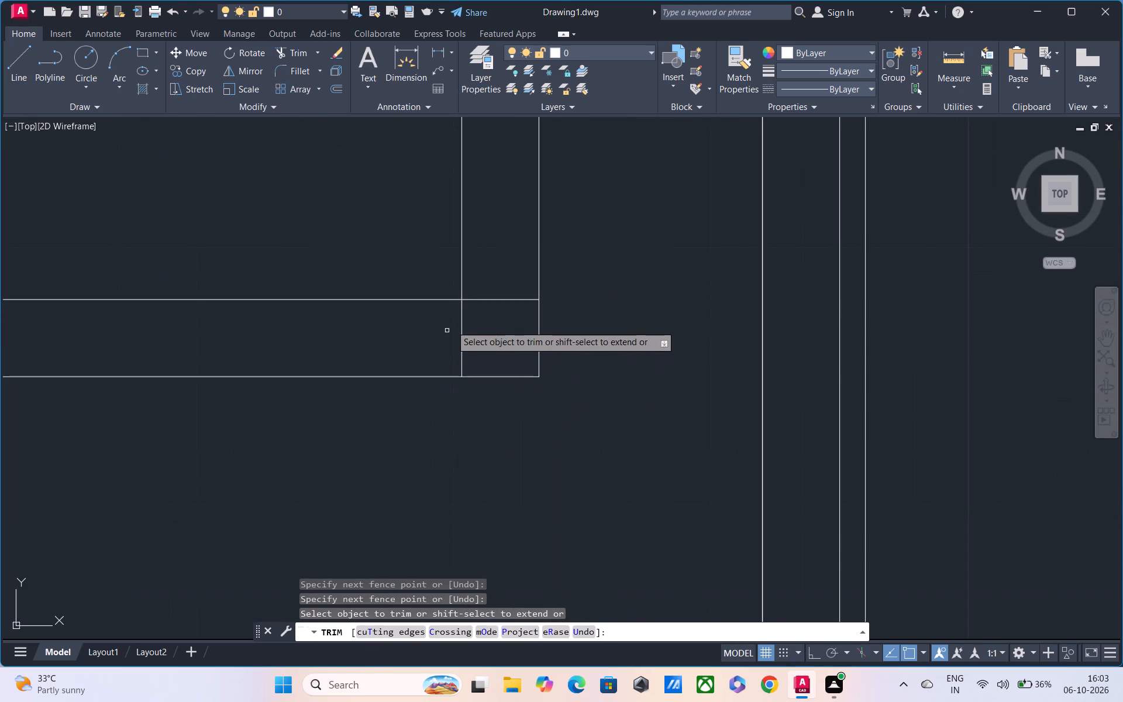
drag(487, 276, 446, 336)
scroll(439, 336, down, 3)
middle_drag(315, 375, 549, 409)
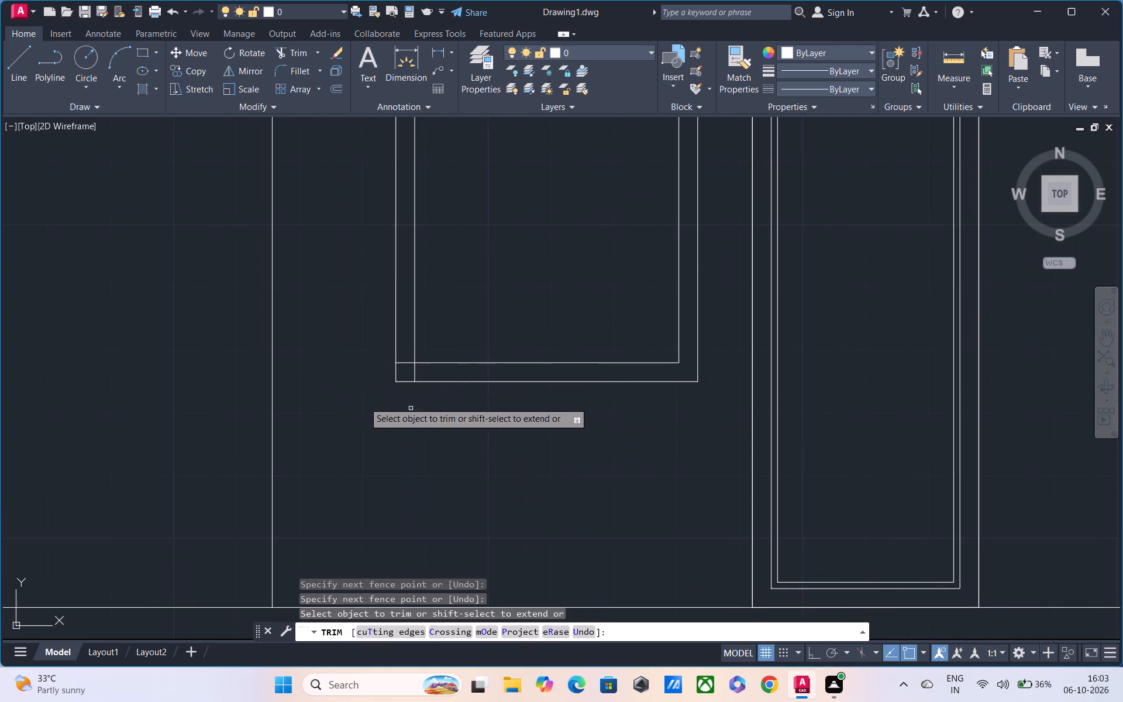
scroll(360, 386, up, 3)
drag(521, 287, 578, 345)
scroll(573, 351, down, 3)
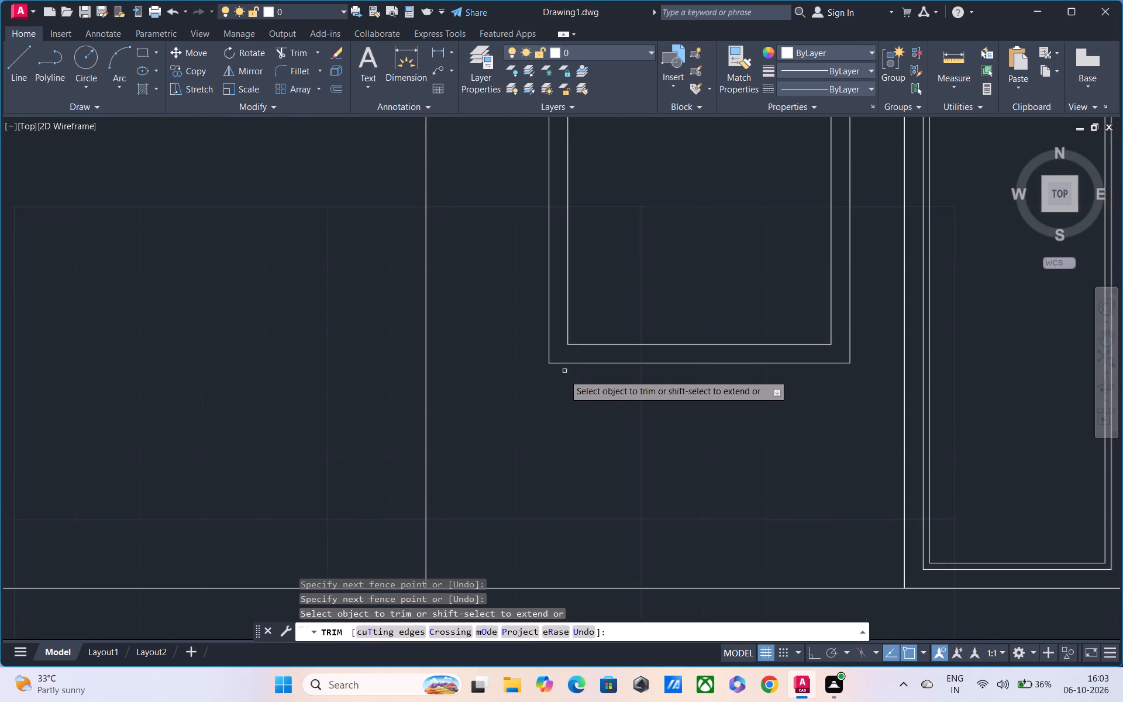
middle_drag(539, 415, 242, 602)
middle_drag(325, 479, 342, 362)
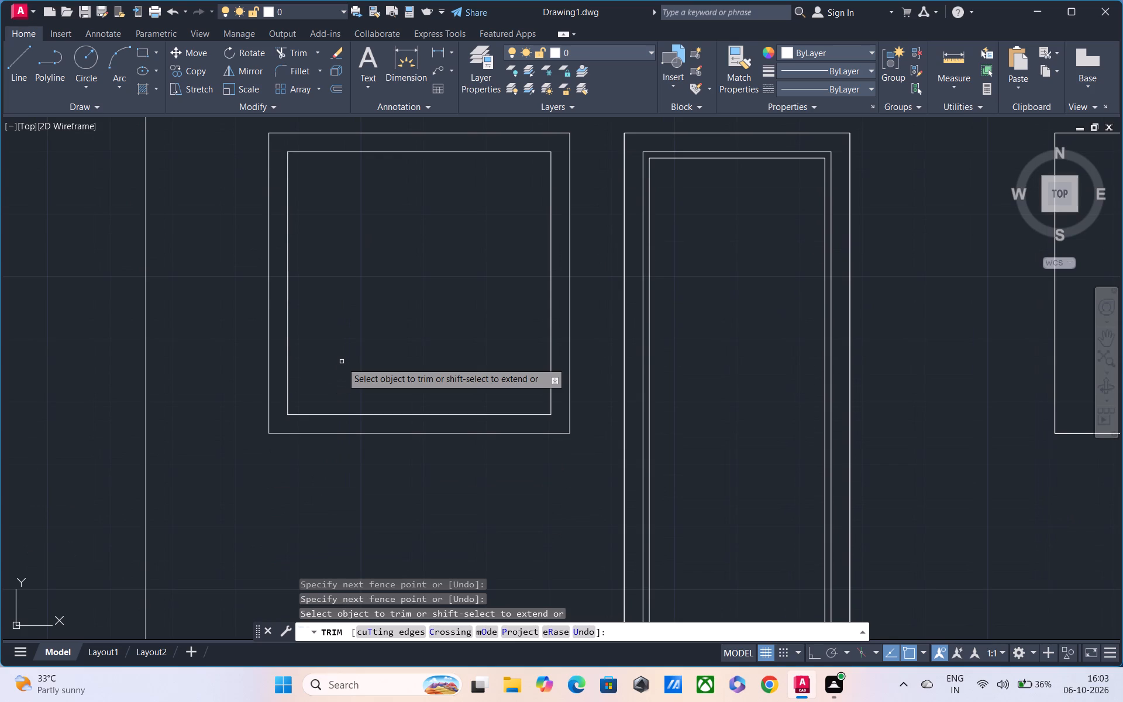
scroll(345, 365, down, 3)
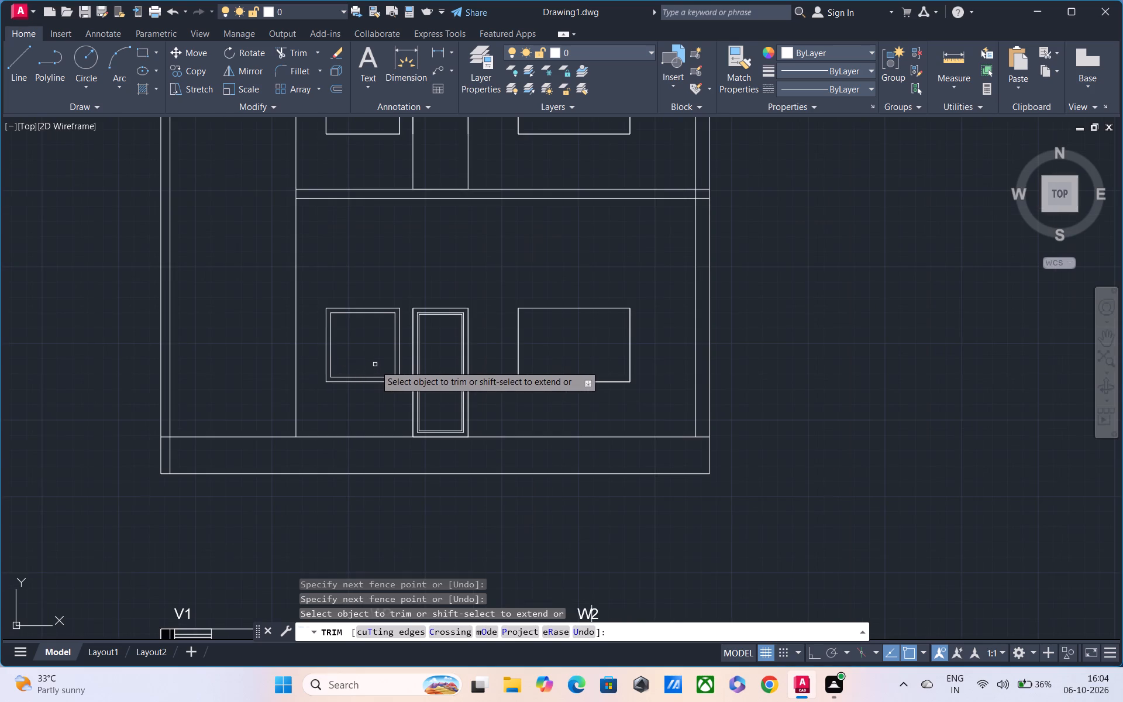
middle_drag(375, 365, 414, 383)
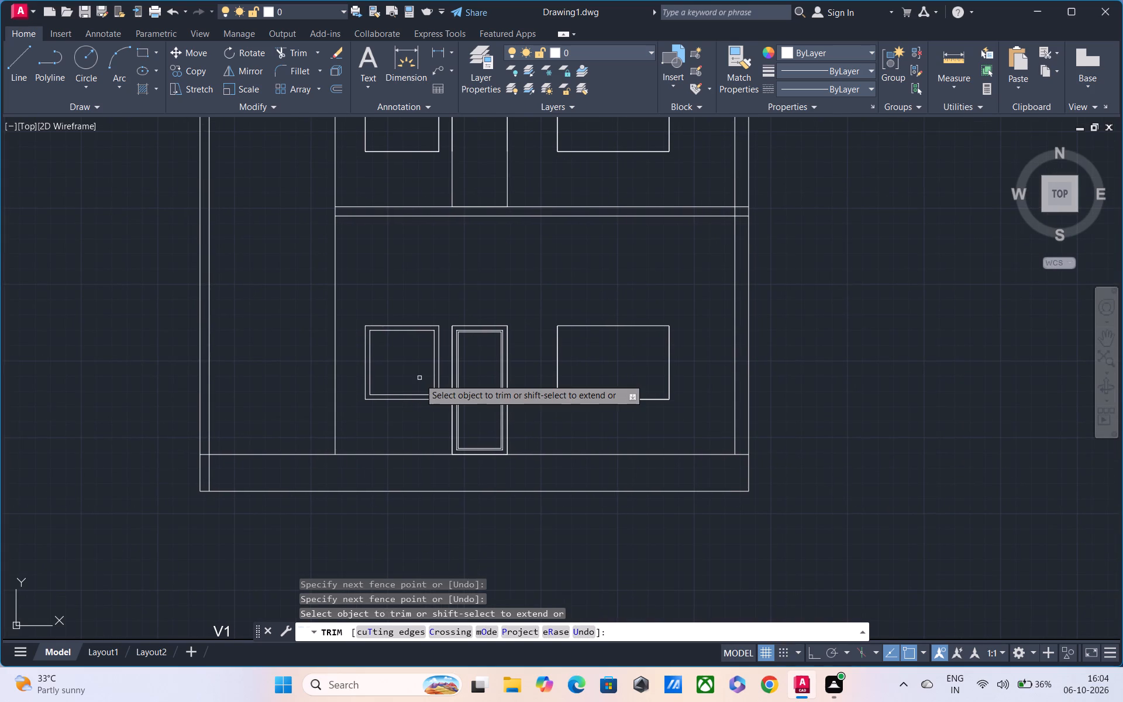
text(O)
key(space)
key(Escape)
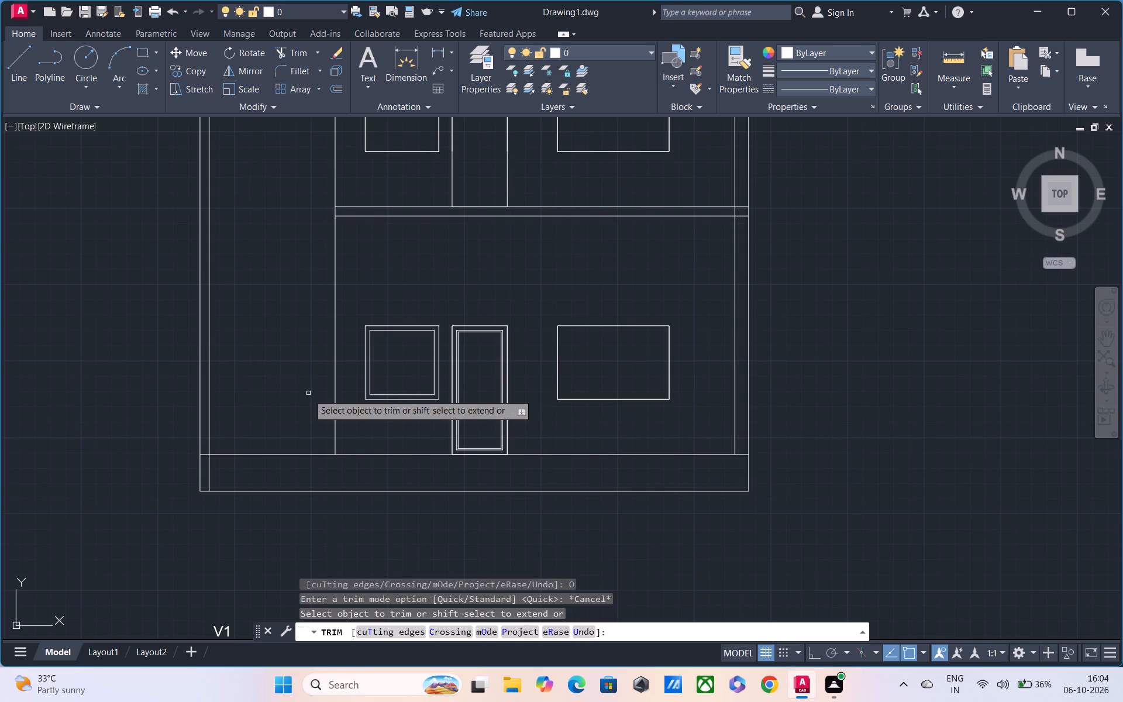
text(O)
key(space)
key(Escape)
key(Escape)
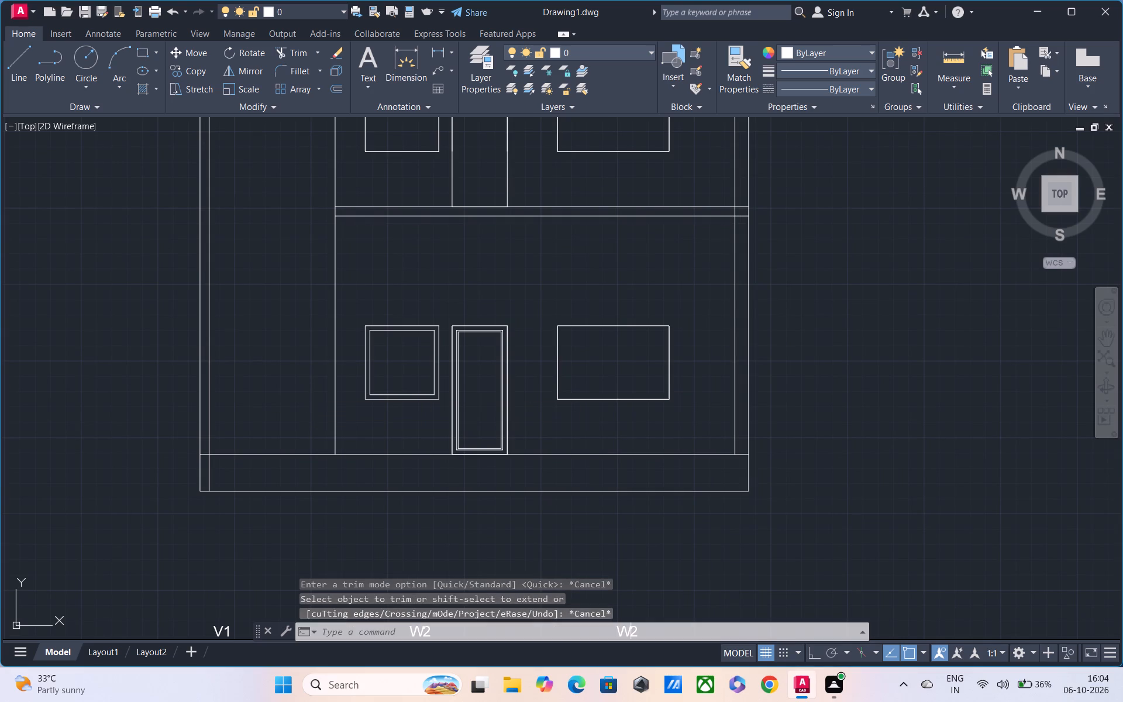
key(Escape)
Offset the small ground-floor window's inner left frame line 3/8" inward, picking the offset distance in the drawing.
text(O)
key(space)
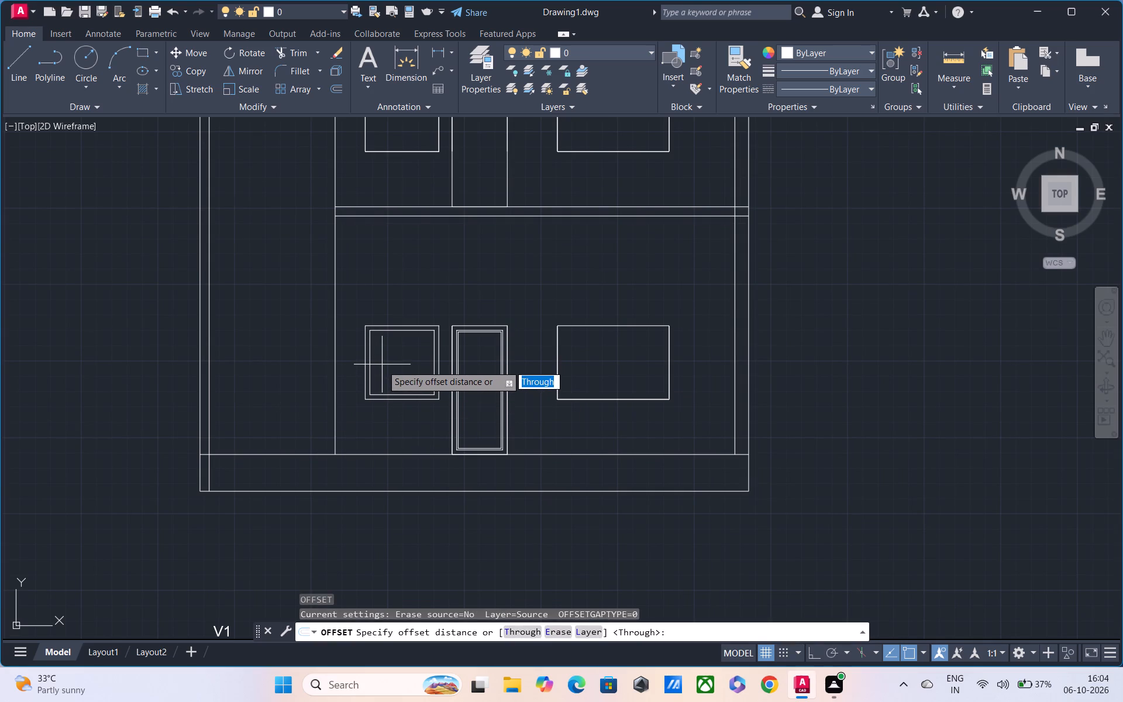
triple_click(381, 363)
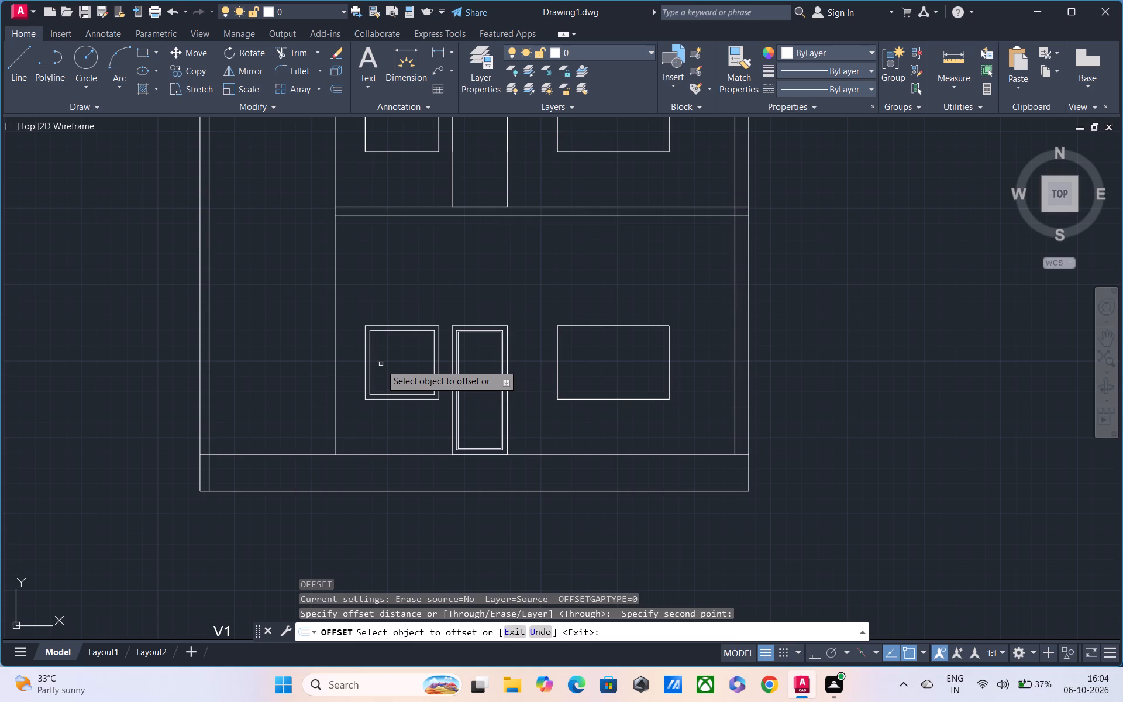
click(368, 367)
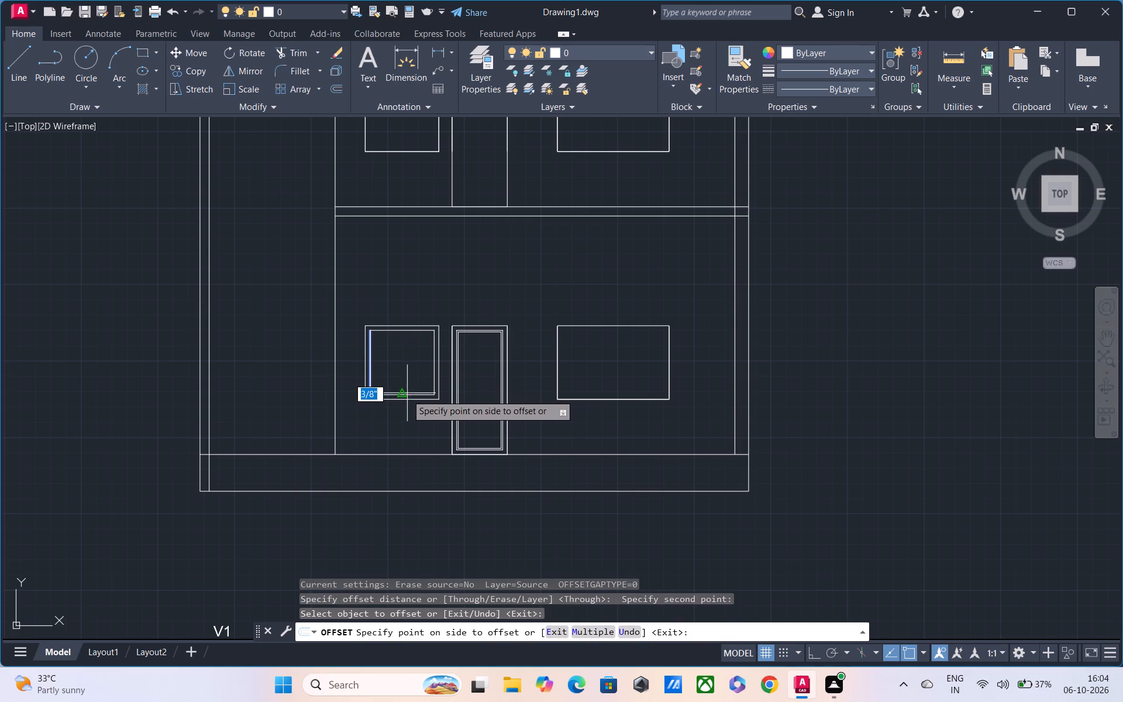
click(405, 395)
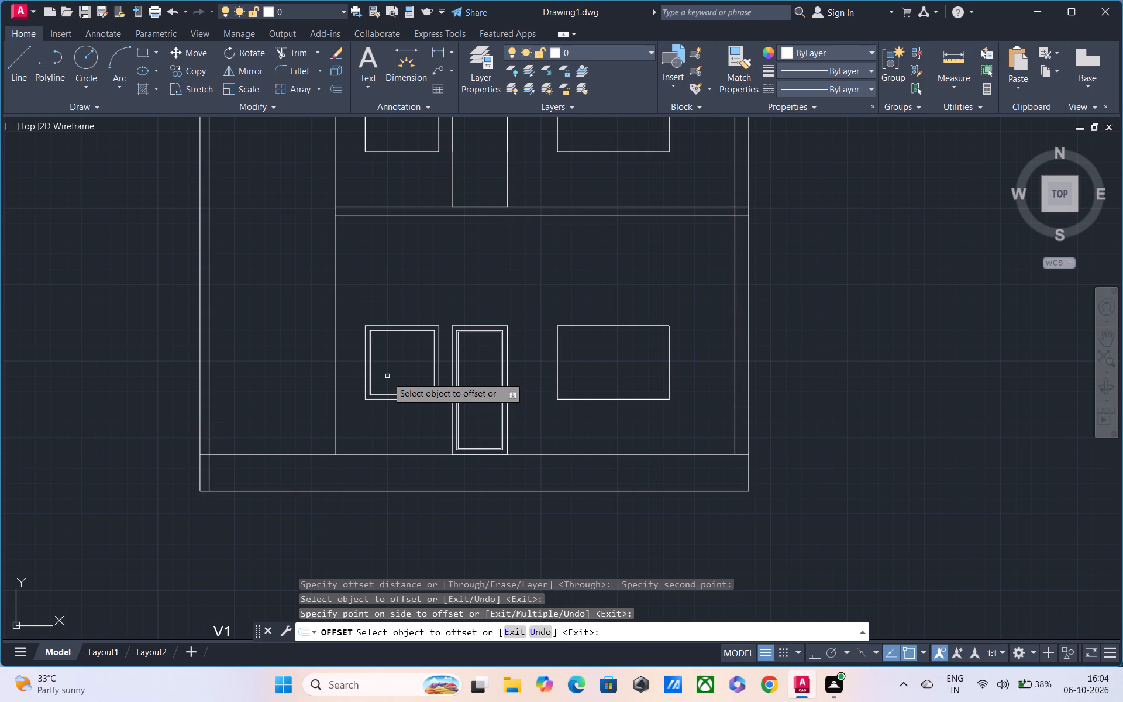
key(Escape)
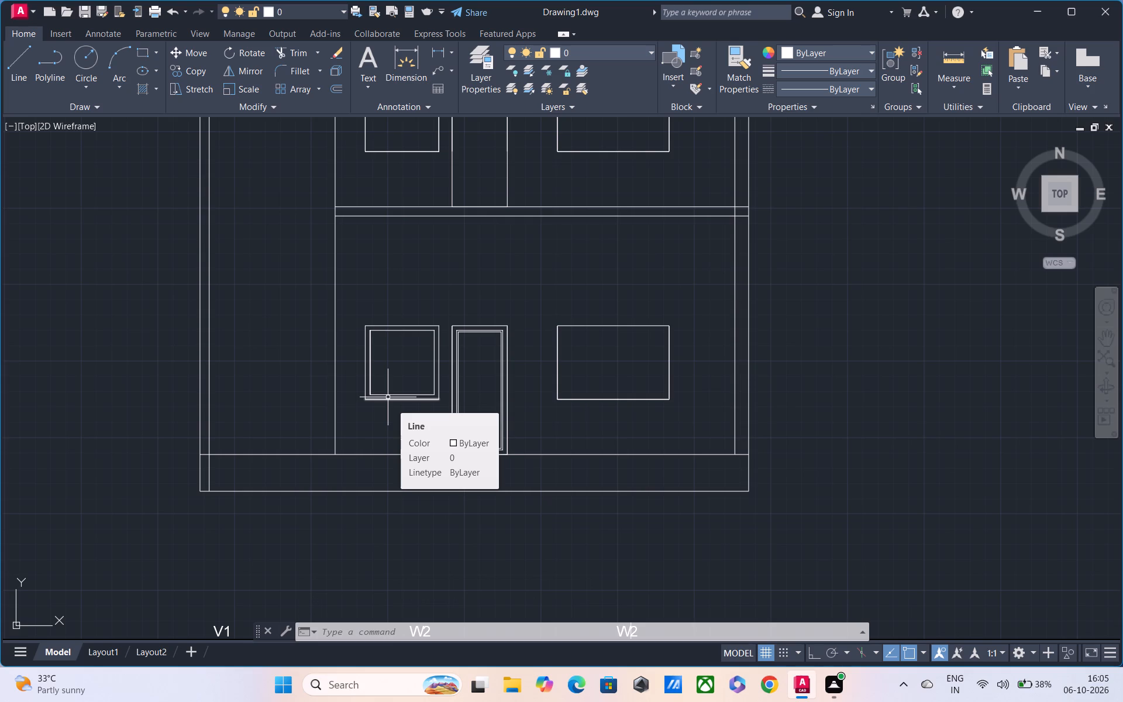
Offset the small ground-floor window's inner top frame line 1' downward.
middle_drag(393, 368, 395, 420)
scroll(402, 412, up, 1)
middle_drag(406, 407, 394, 447)
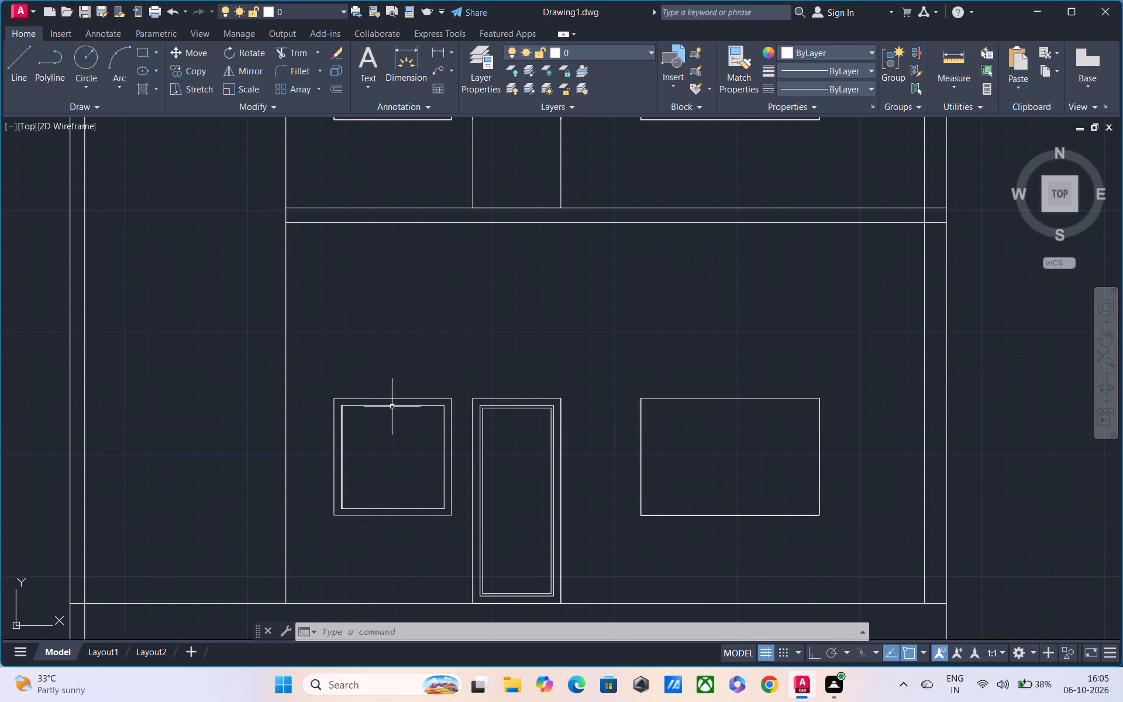
text(O)
key(space)
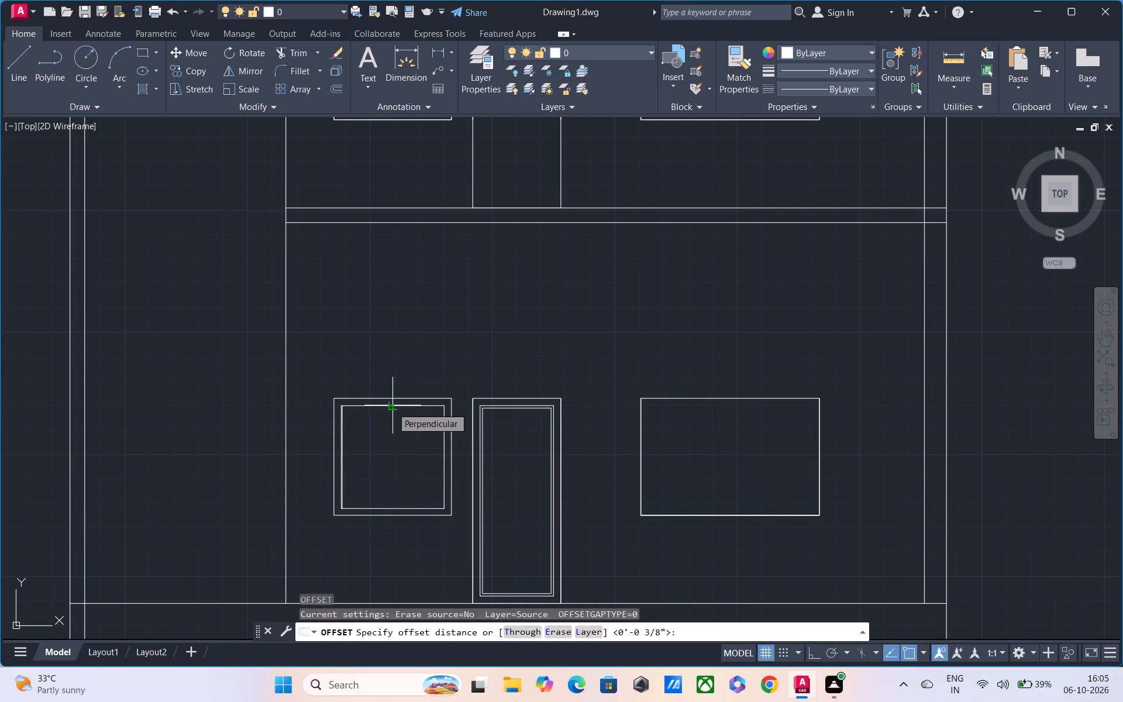
text(1')
key(Return)
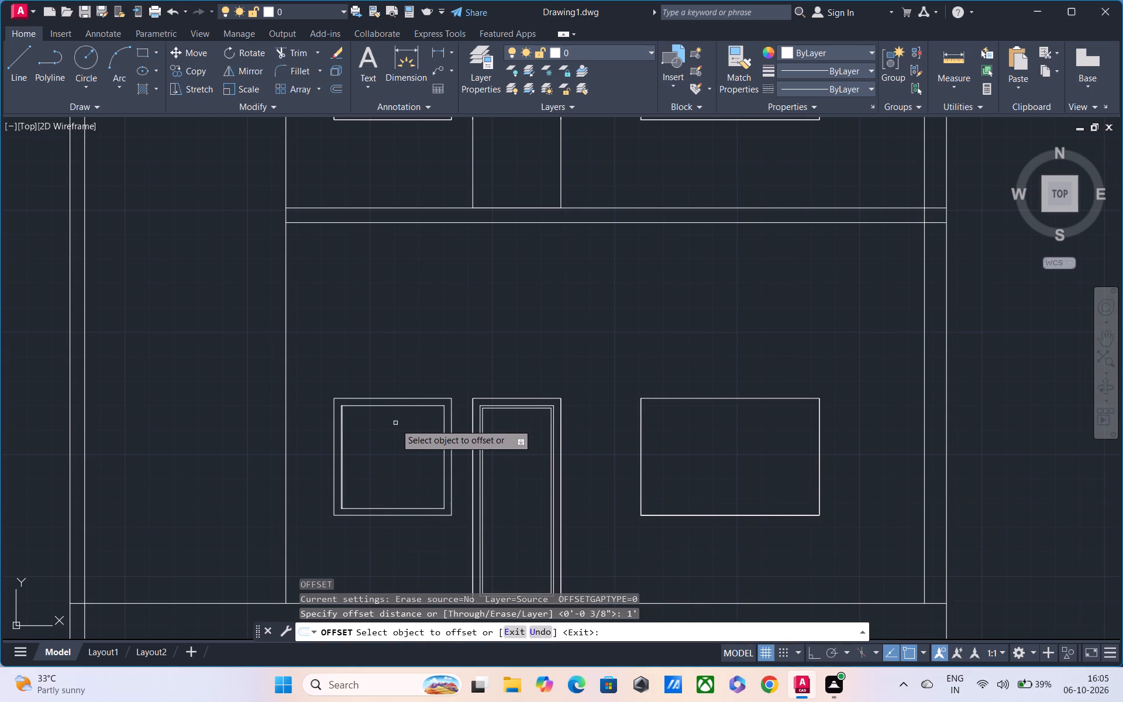
click(394, 405)
click(394, 433)
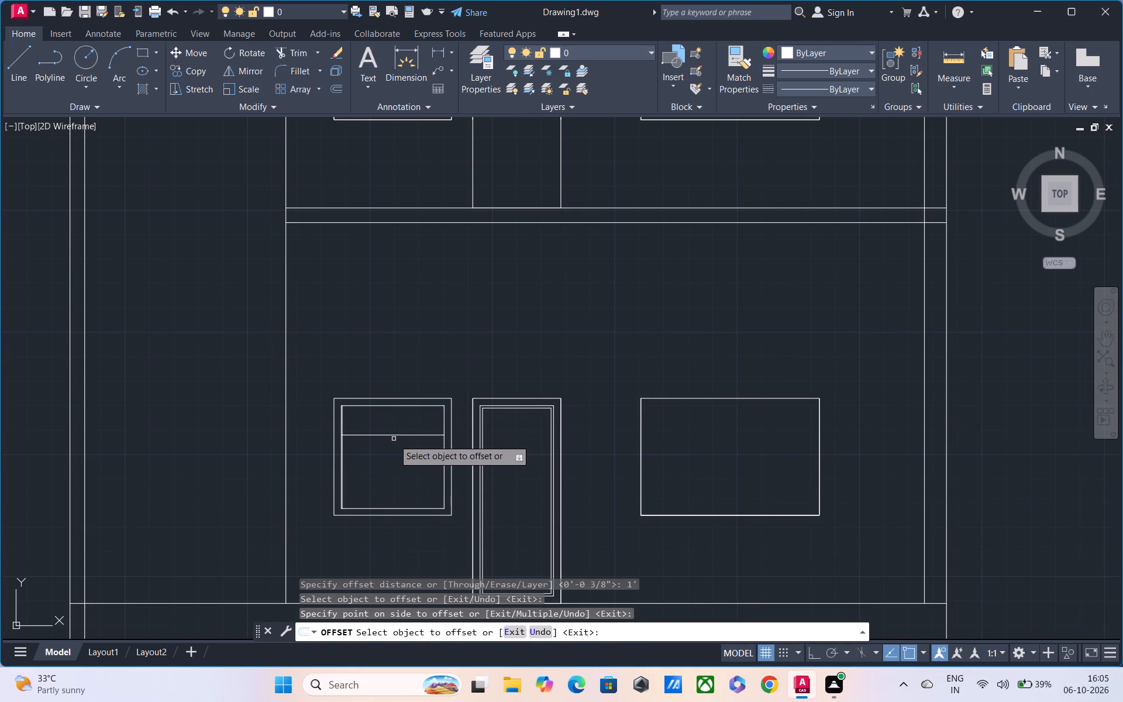
Offset the small ground-floor window's inner left and inner right frame lines 1' inward.
scroll(349, 466, up, 3)
middle_drag(348, 467, 346, 455)
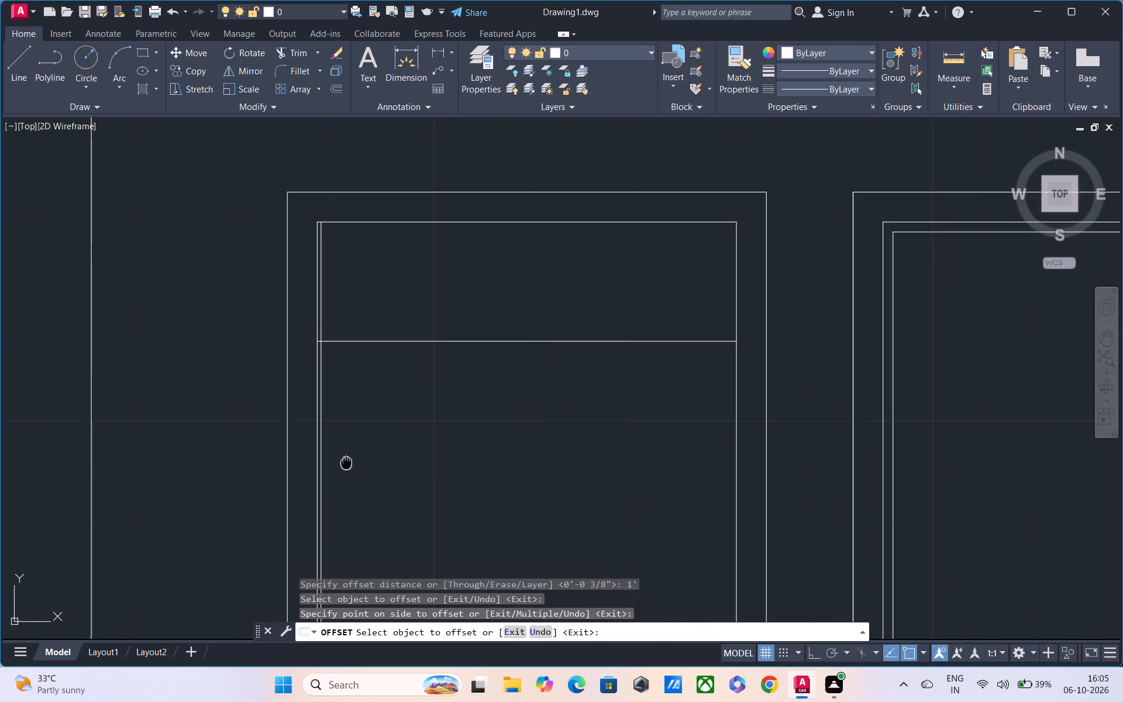
middle_drag(346, 455, 340, 435)
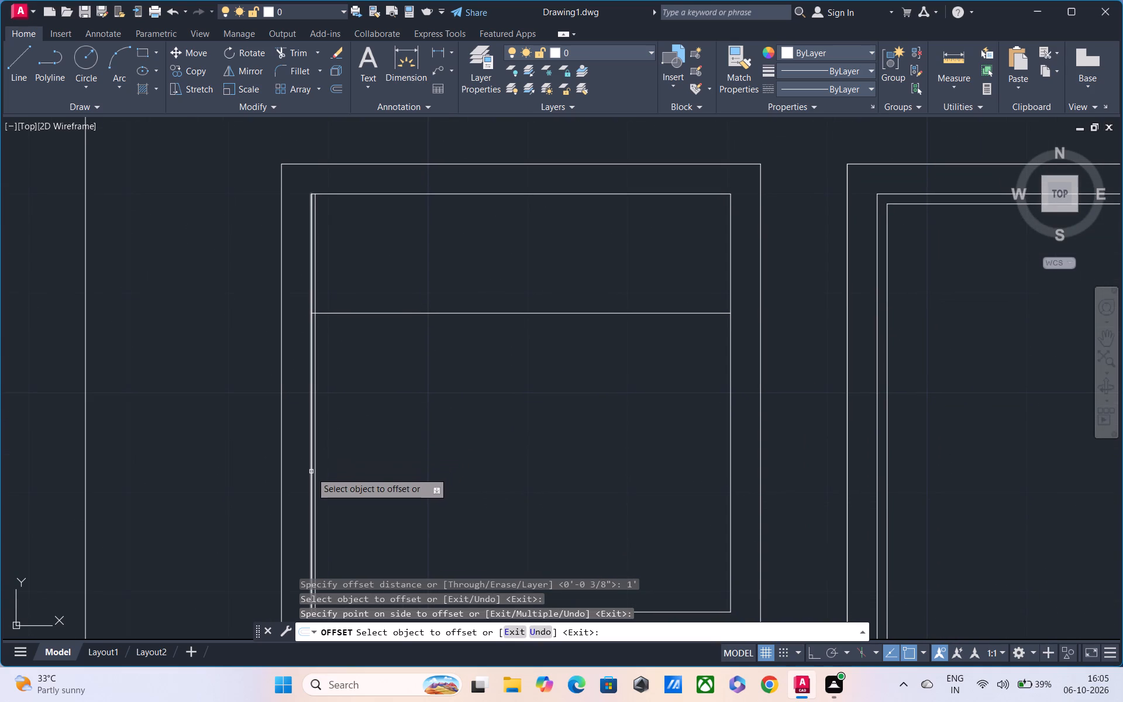
click(309, 475)
middle_drag(373, 477, 343, 422)
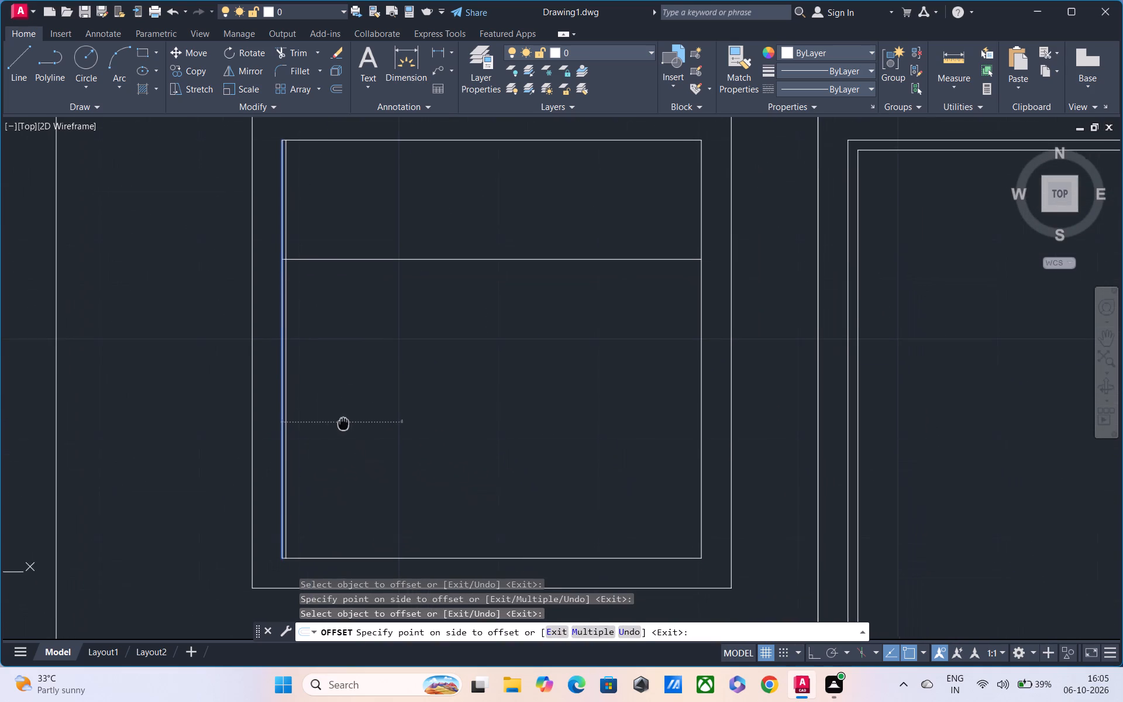
middle_drag(343, 422, 342, 421)
click(364, 432)
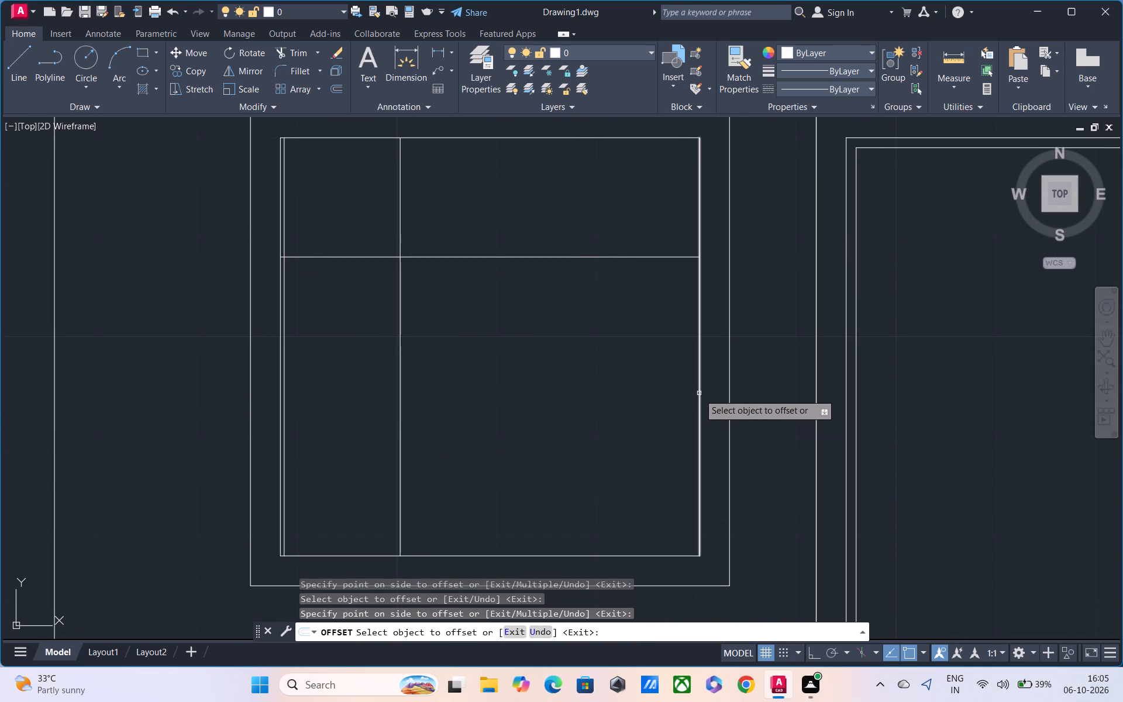
click(699, 394)
click(666, 409)
Offset both vertical dividing lines of the small ground-floor window 1" toward the window's centre.
middle_drag(612, 431, 604, 433)
scroll(607, 432, down, 1)
middle_drag(600, 437, 571, 401)
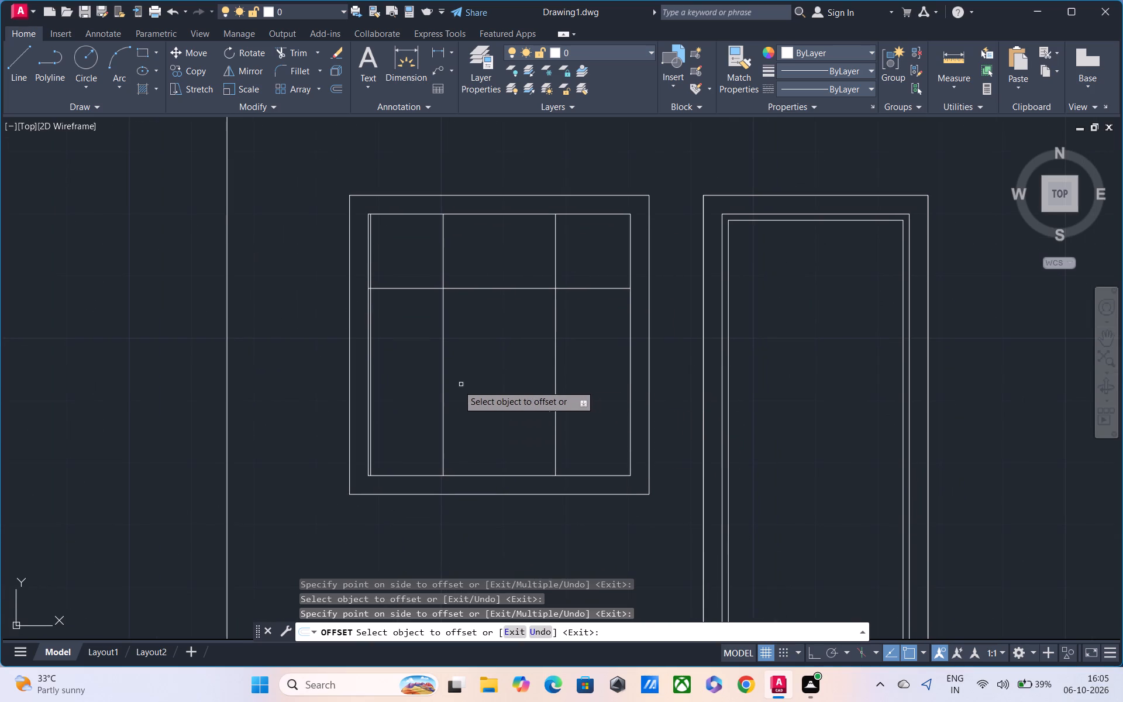
click(445, 400)
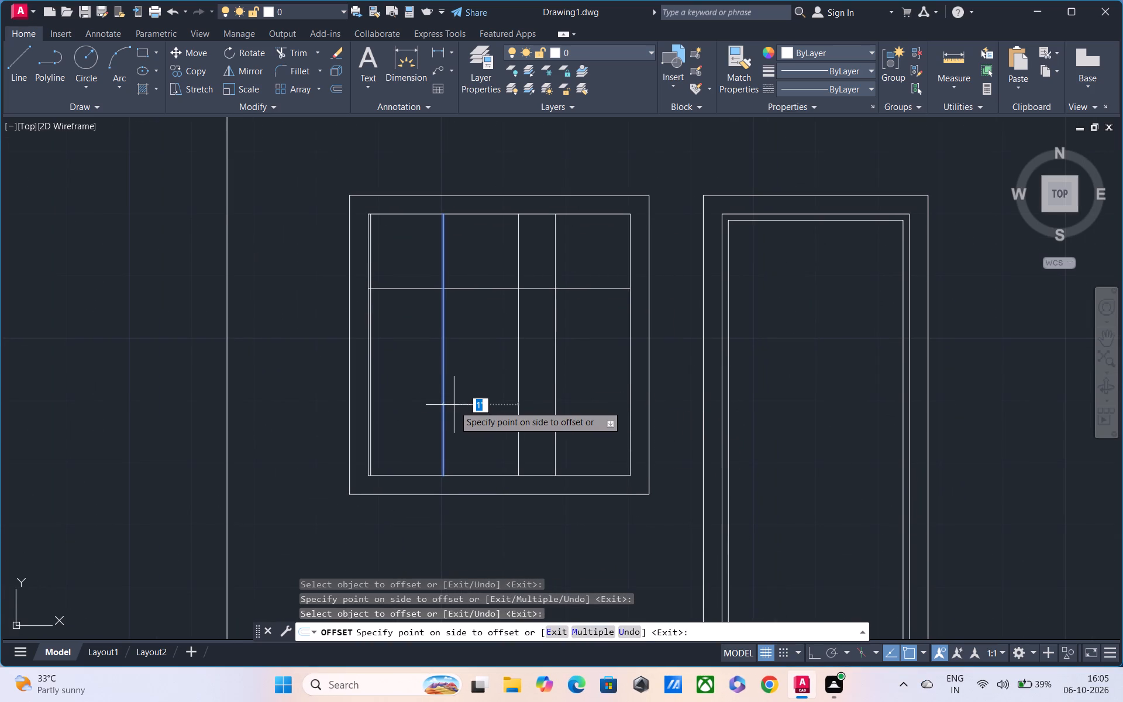
text(1")
key(Return)
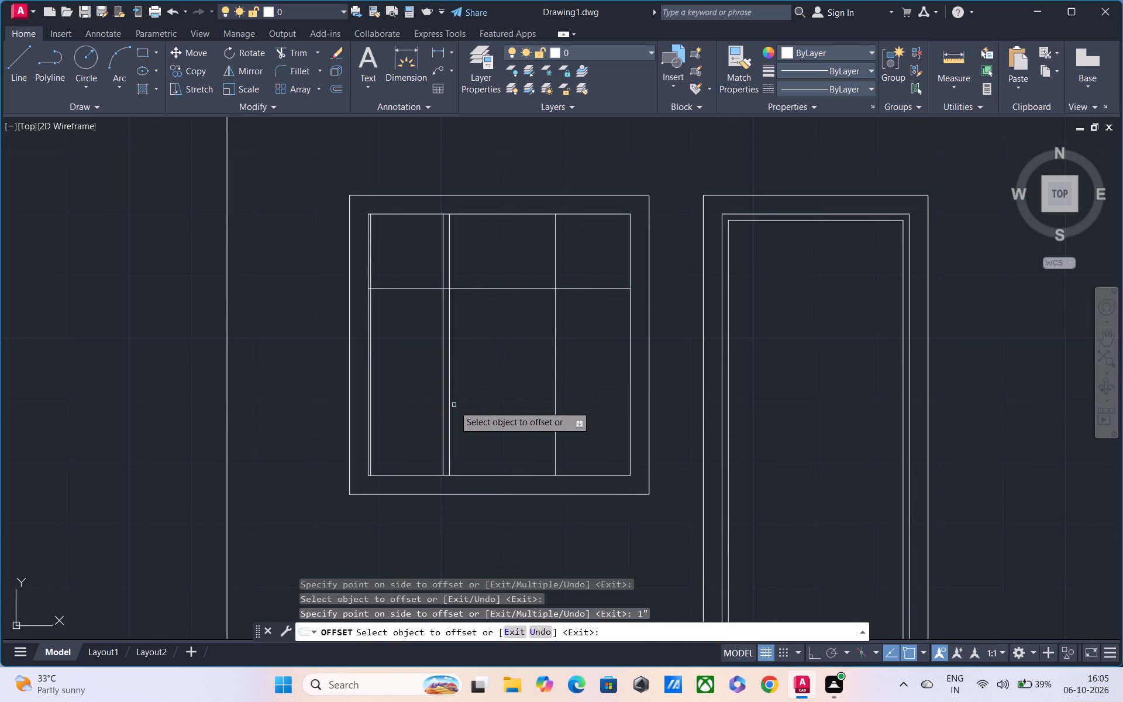
click(554, 347)
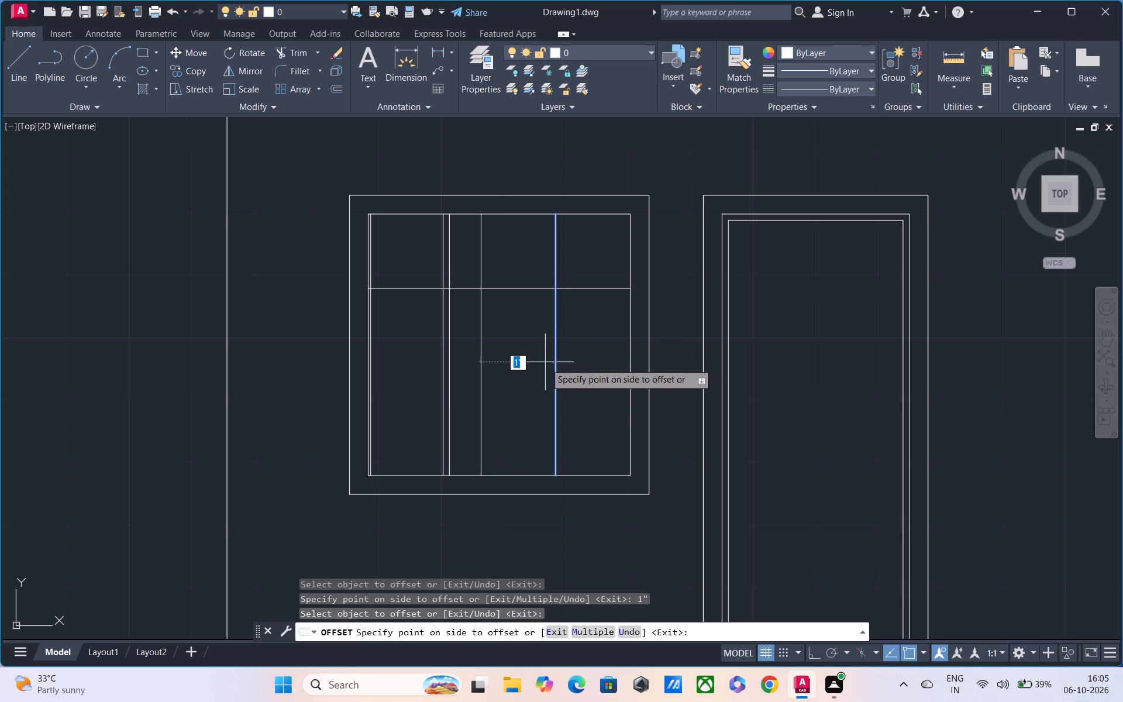
key(shift+quotedbl)
key(BackSpace)
text(1")
key(Return)
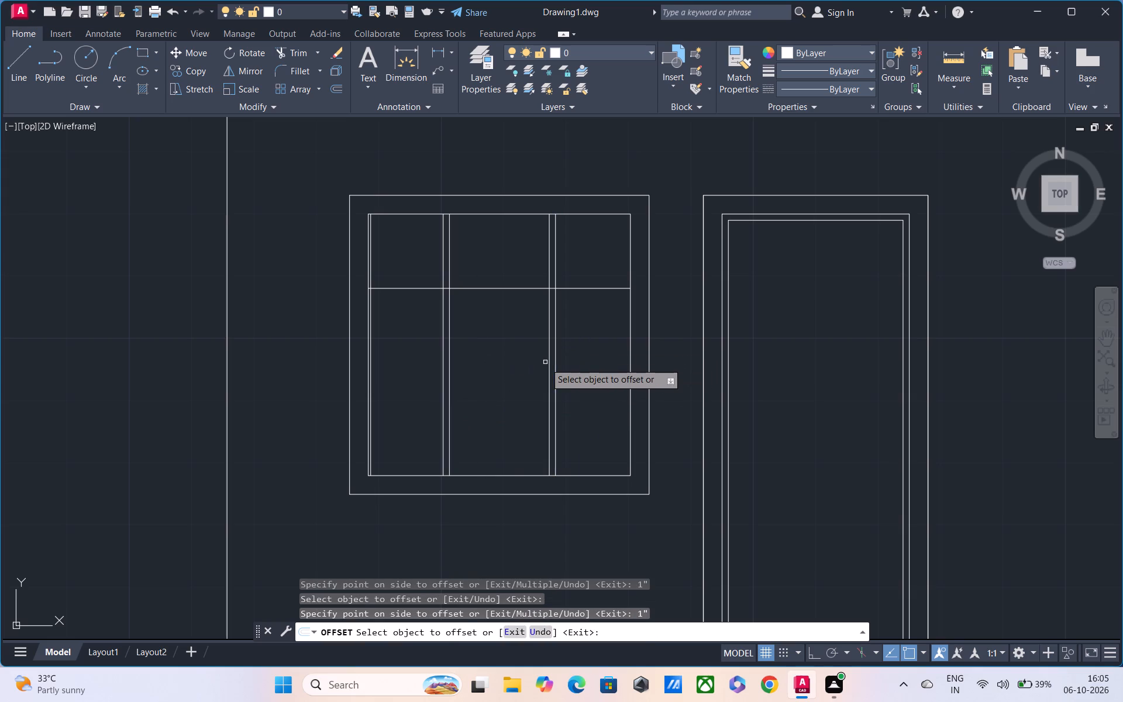
Offset the small ground-floor window's horizontal dividing line 1" downward.
middle_drag(545, 346, 520, 444)
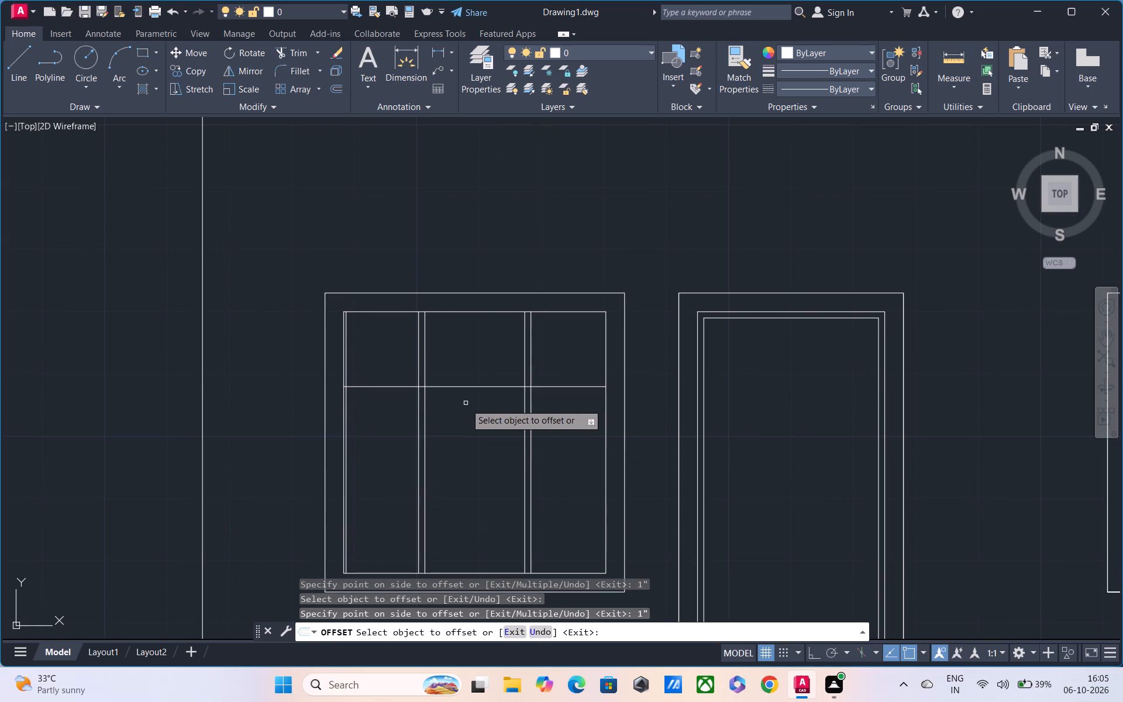
click(467, 388)
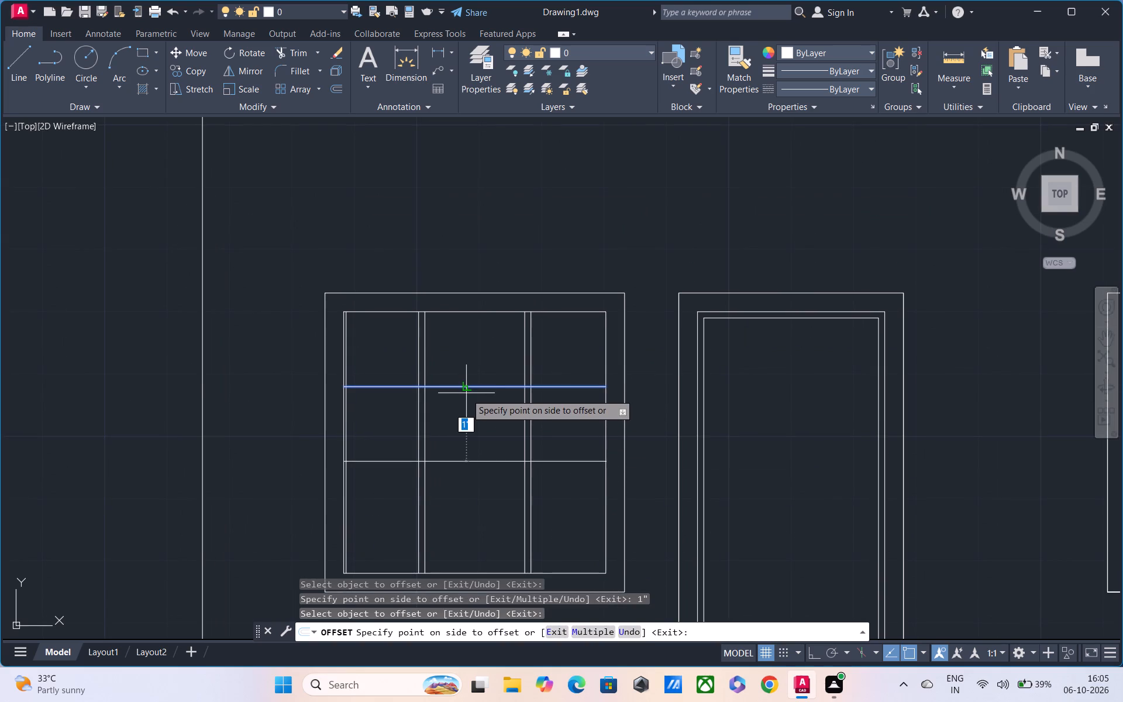
text(1")
key(Return)
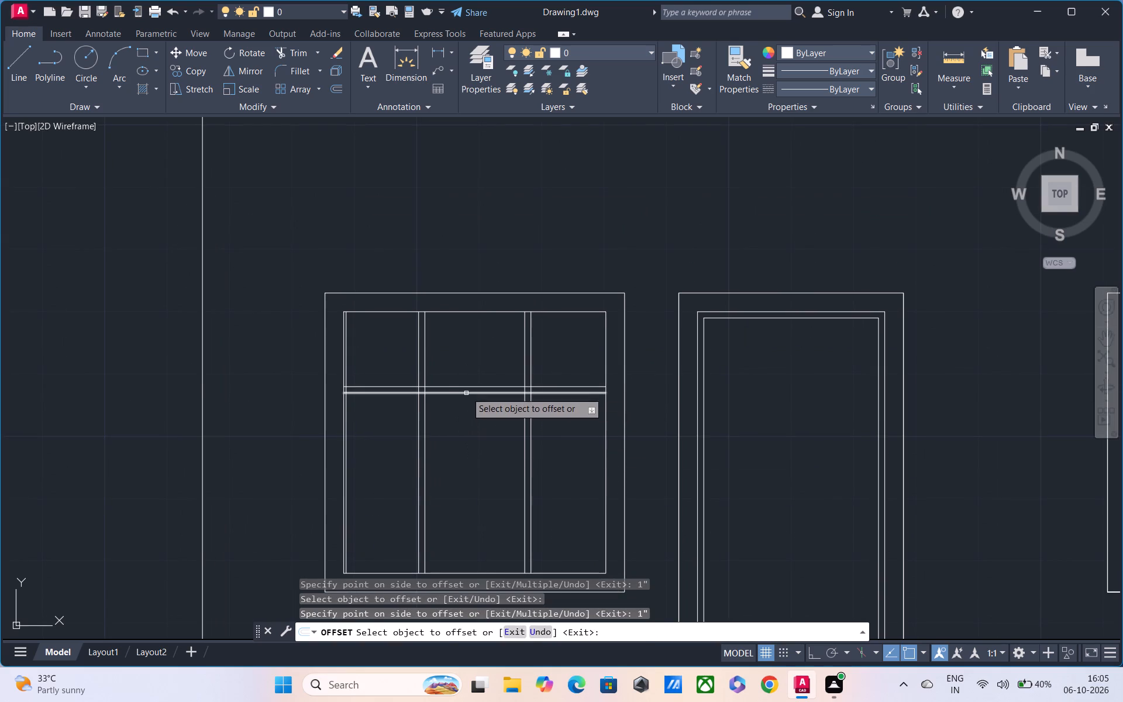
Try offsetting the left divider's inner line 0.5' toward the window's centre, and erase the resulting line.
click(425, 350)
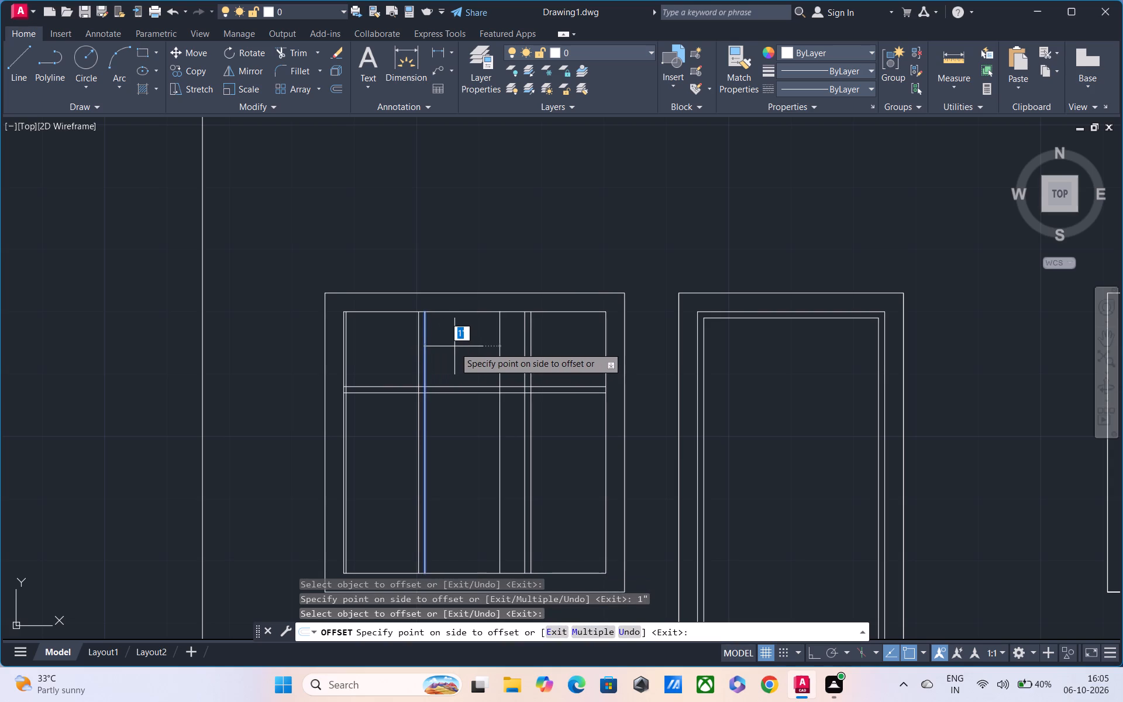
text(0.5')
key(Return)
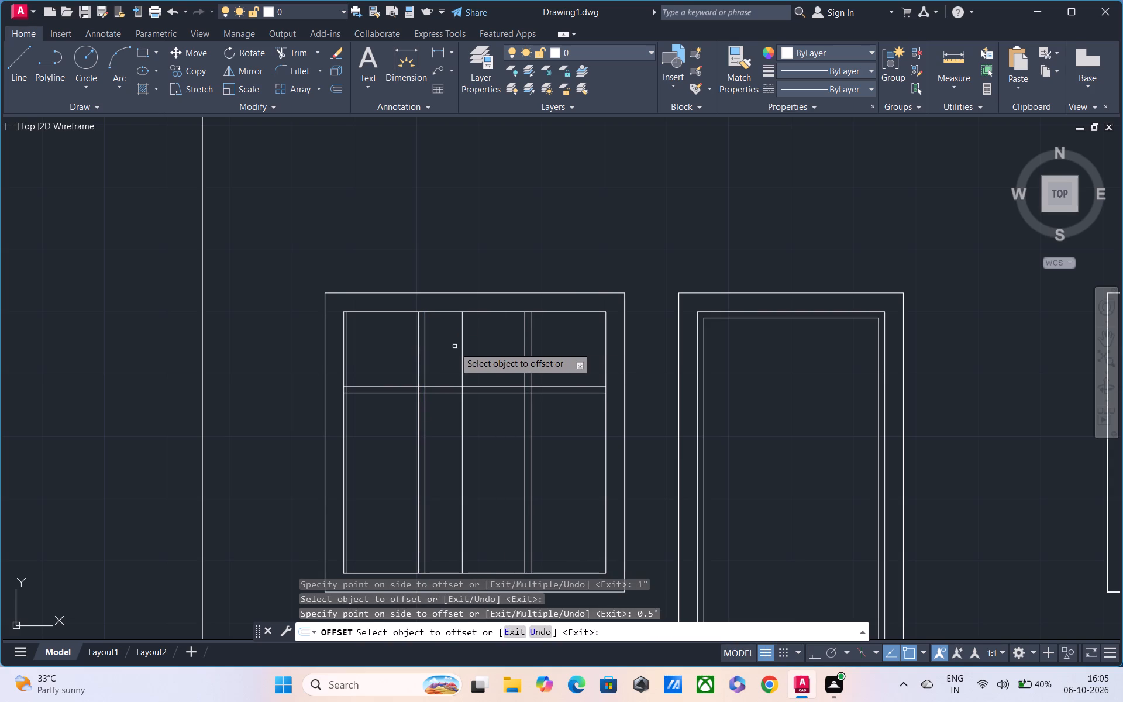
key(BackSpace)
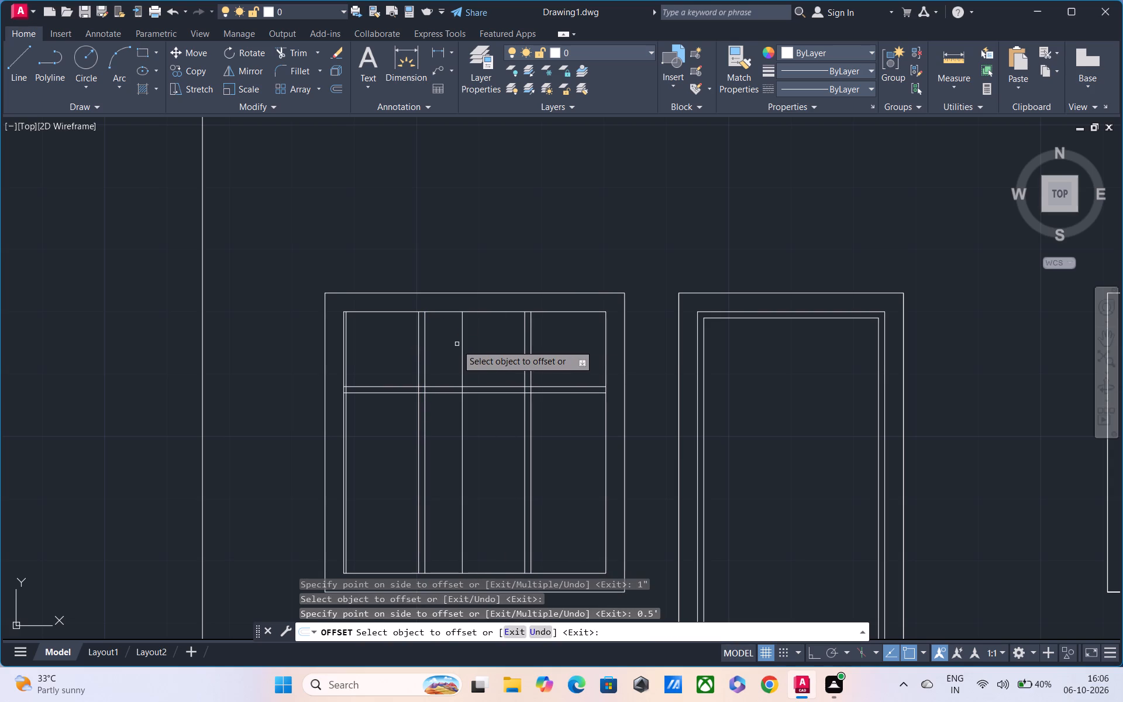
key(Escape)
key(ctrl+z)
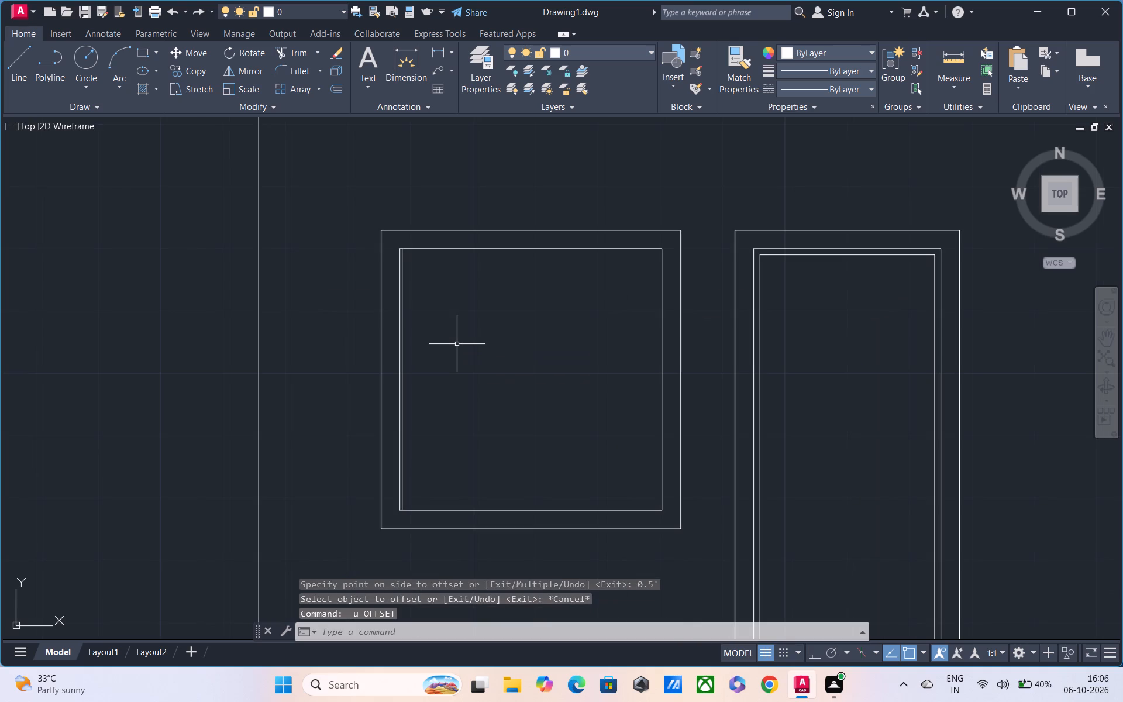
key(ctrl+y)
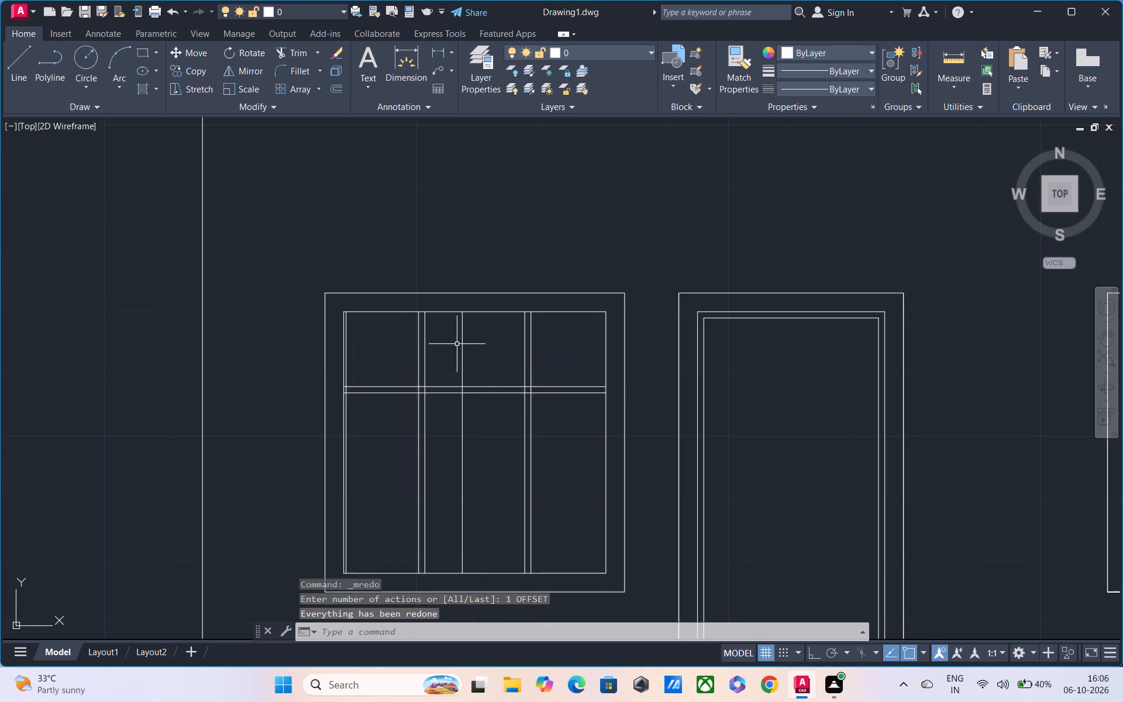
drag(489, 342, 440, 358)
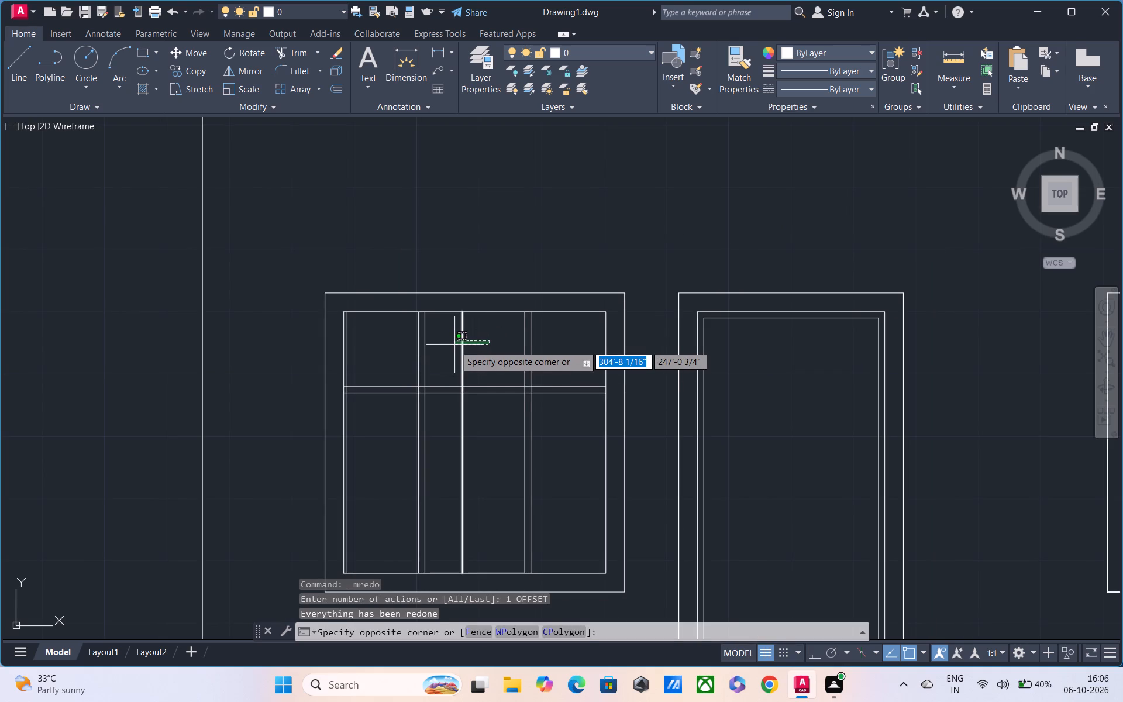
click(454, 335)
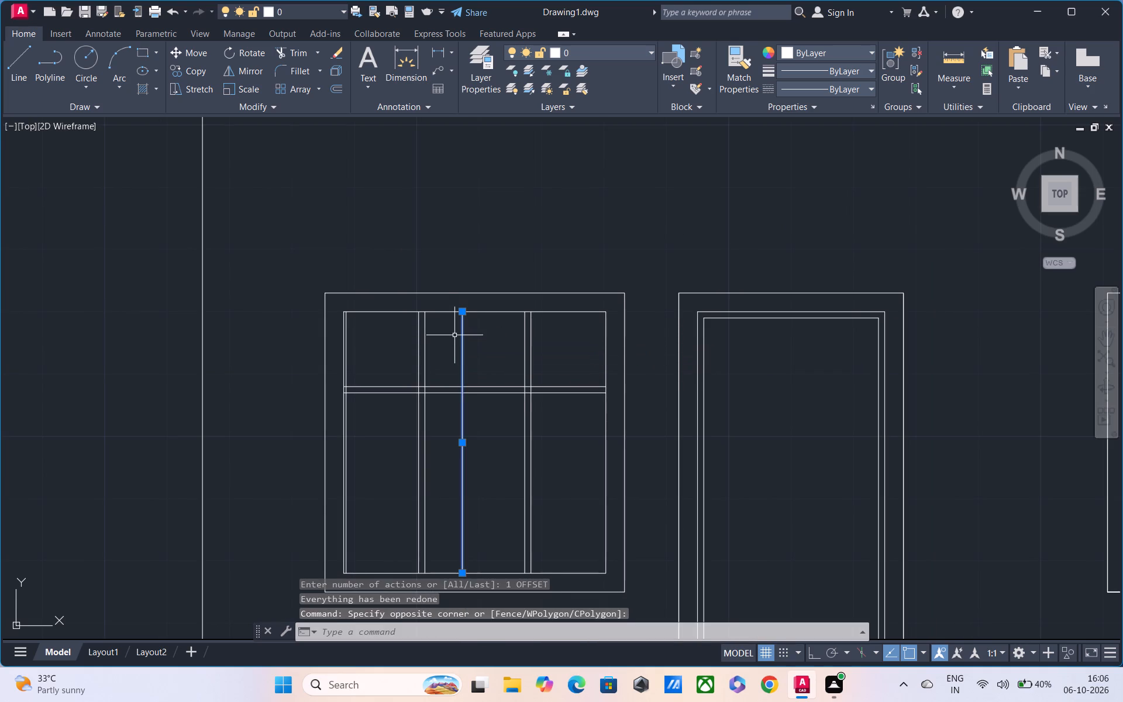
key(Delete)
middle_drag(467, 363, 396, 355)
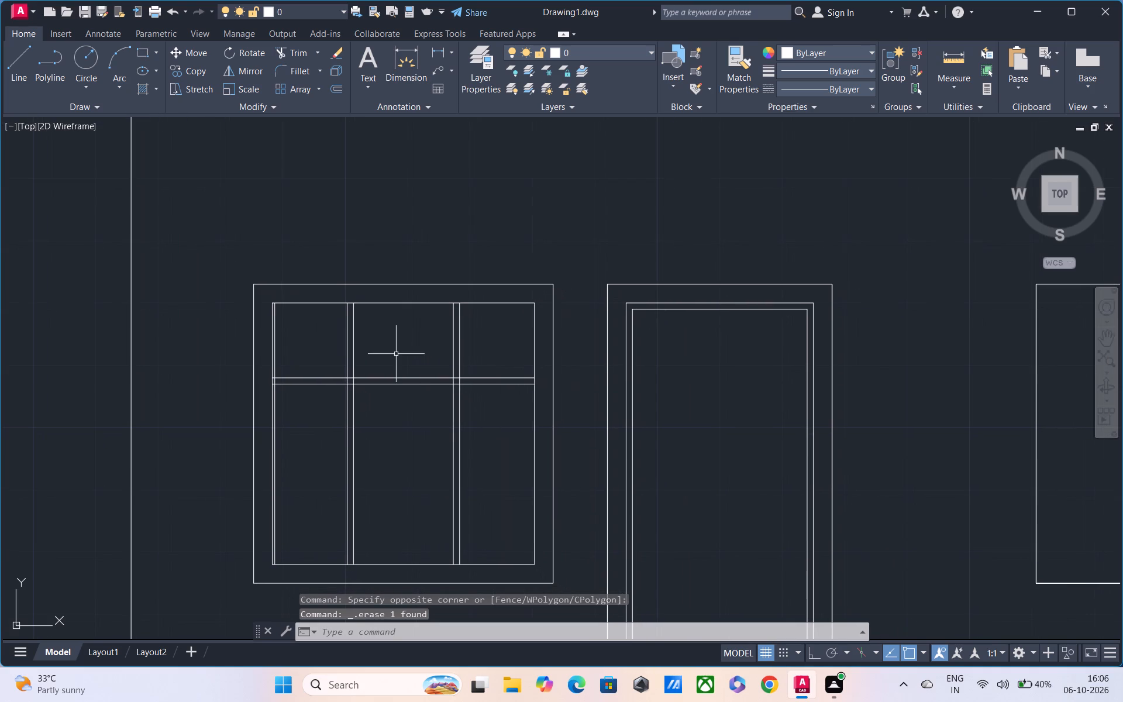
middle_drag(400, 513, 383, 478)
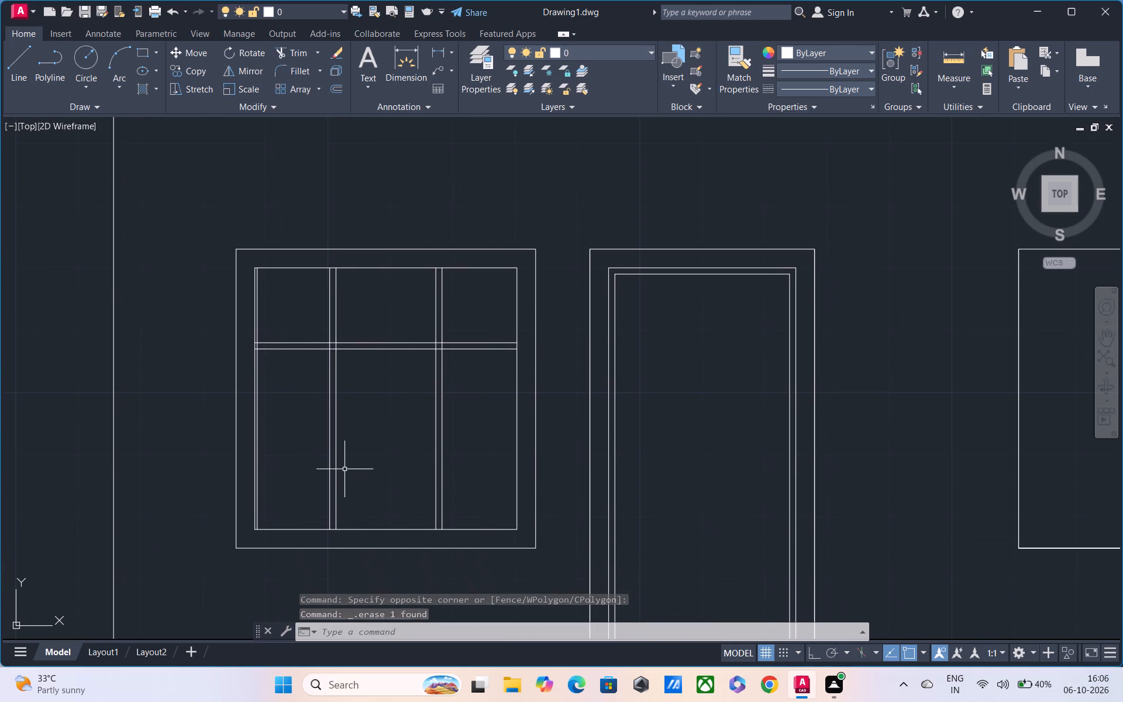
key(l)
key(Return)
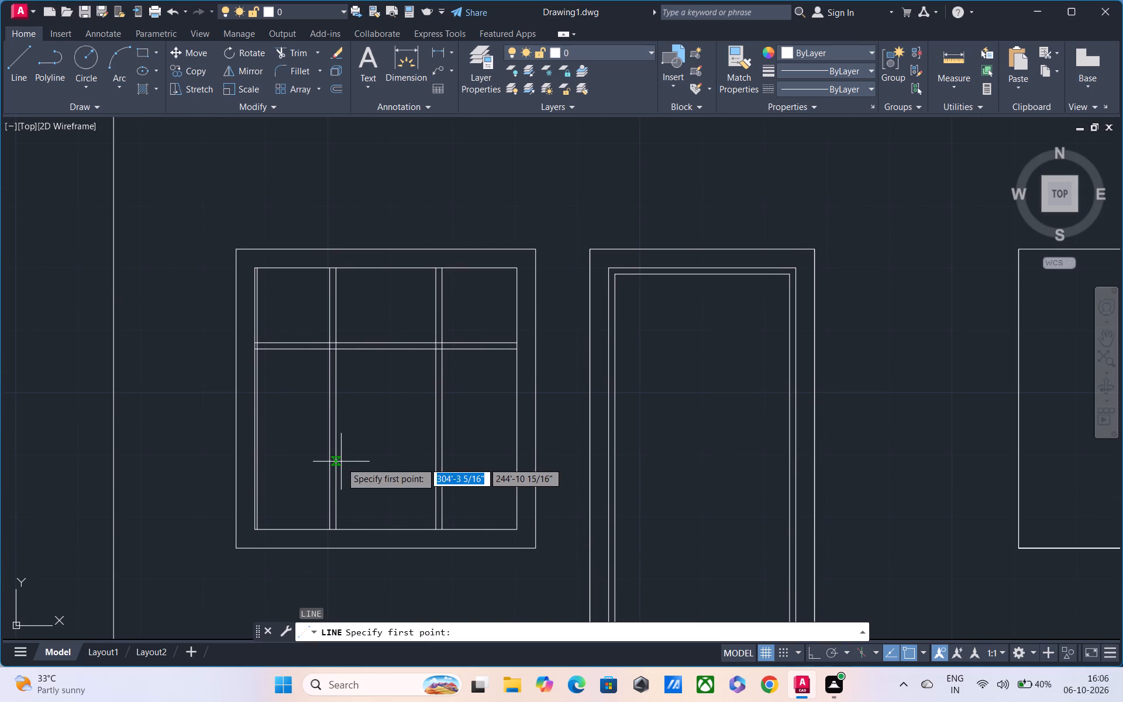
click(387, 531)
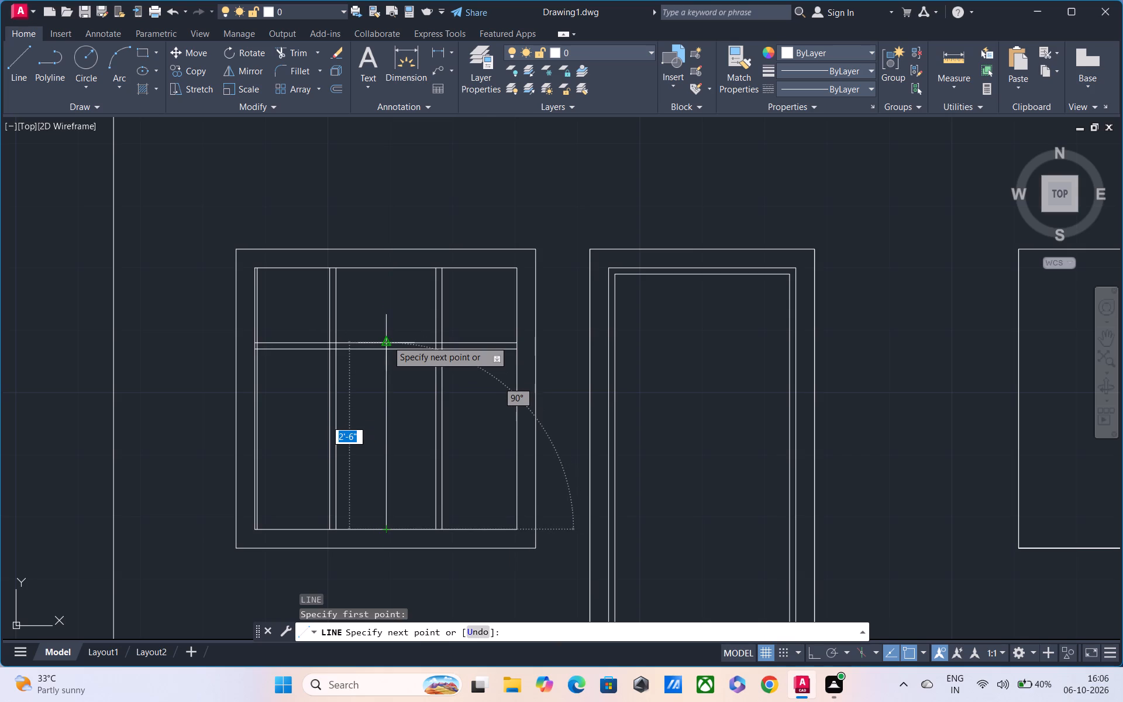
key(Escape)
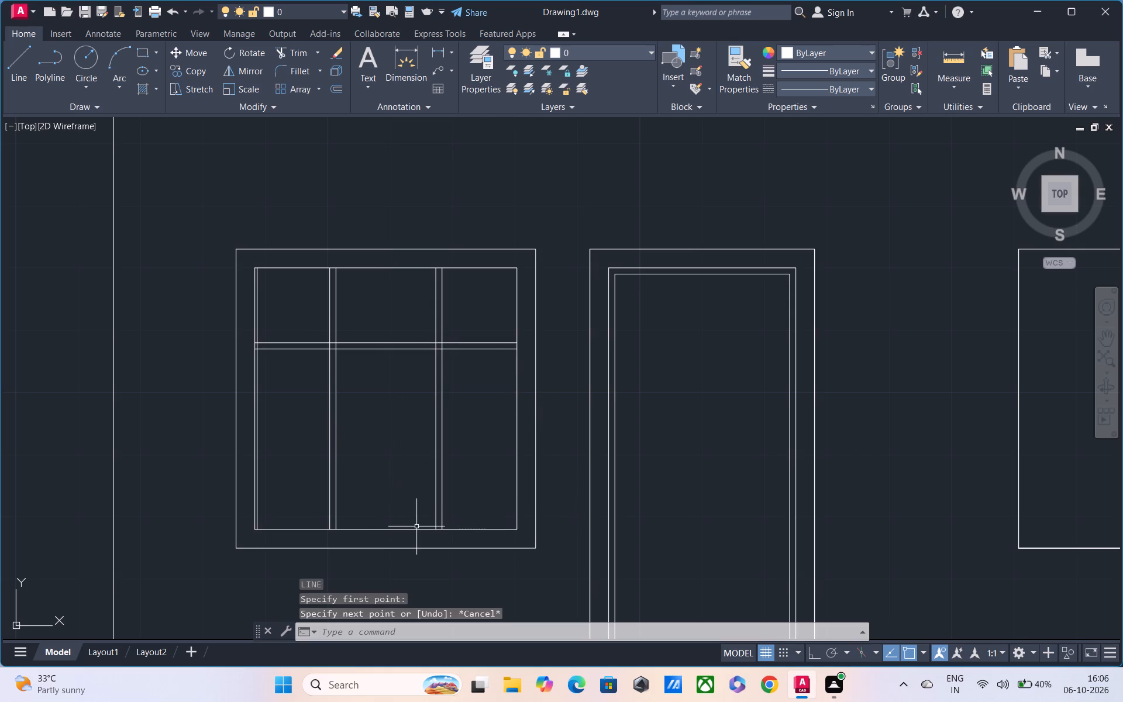
Draw a vertical line from the midpoint of the upper horizontal dividing line up to the small window's inner top frame line.
text(L)
key(space)
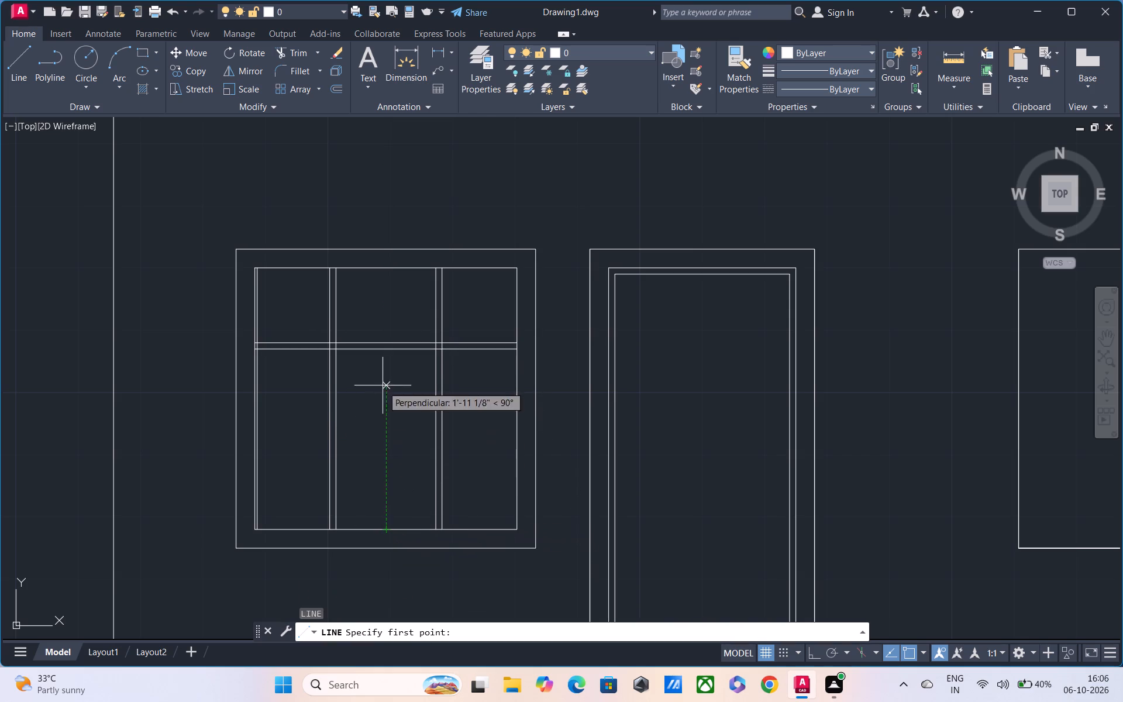
click(387, 343)
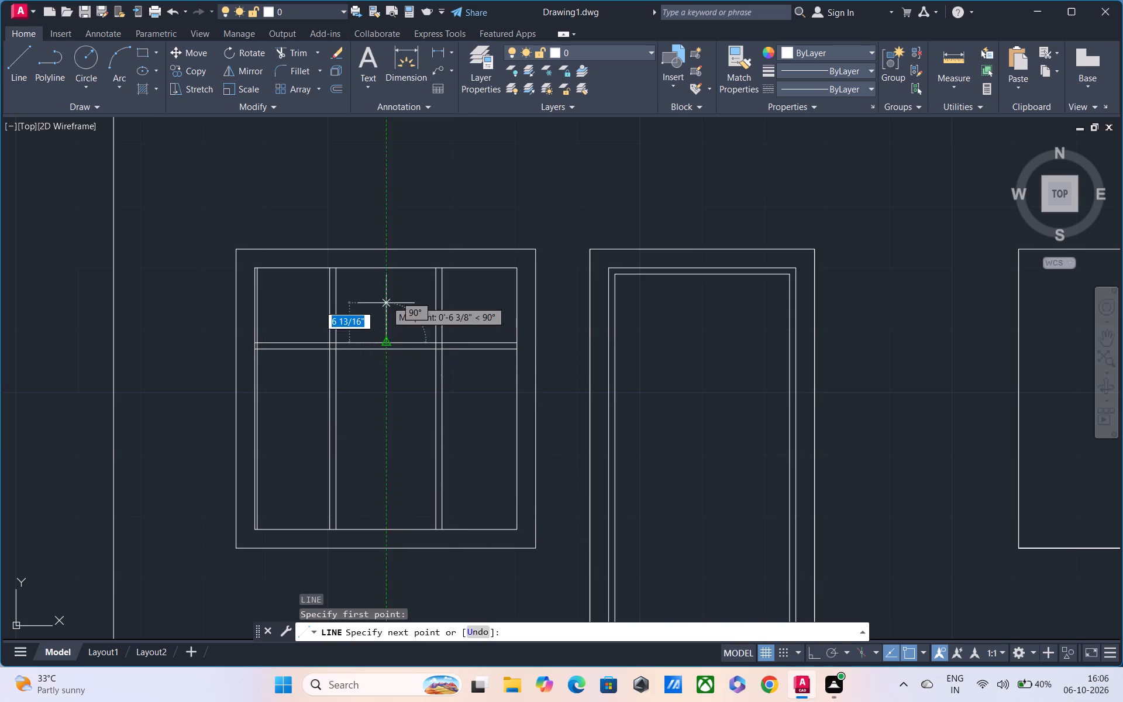
click(386, 270)
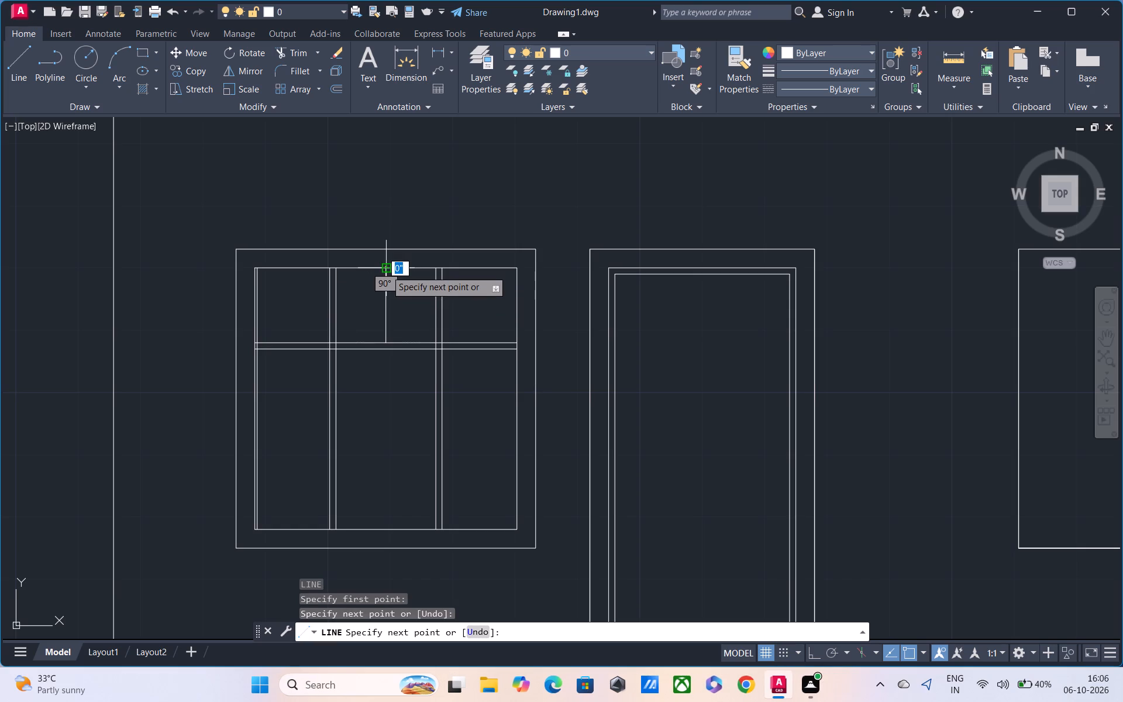
key(Escape)
Offset the short central vertical line in the small window's upper section 1" to the right.
middle_drag(404, 343, 407, 372)
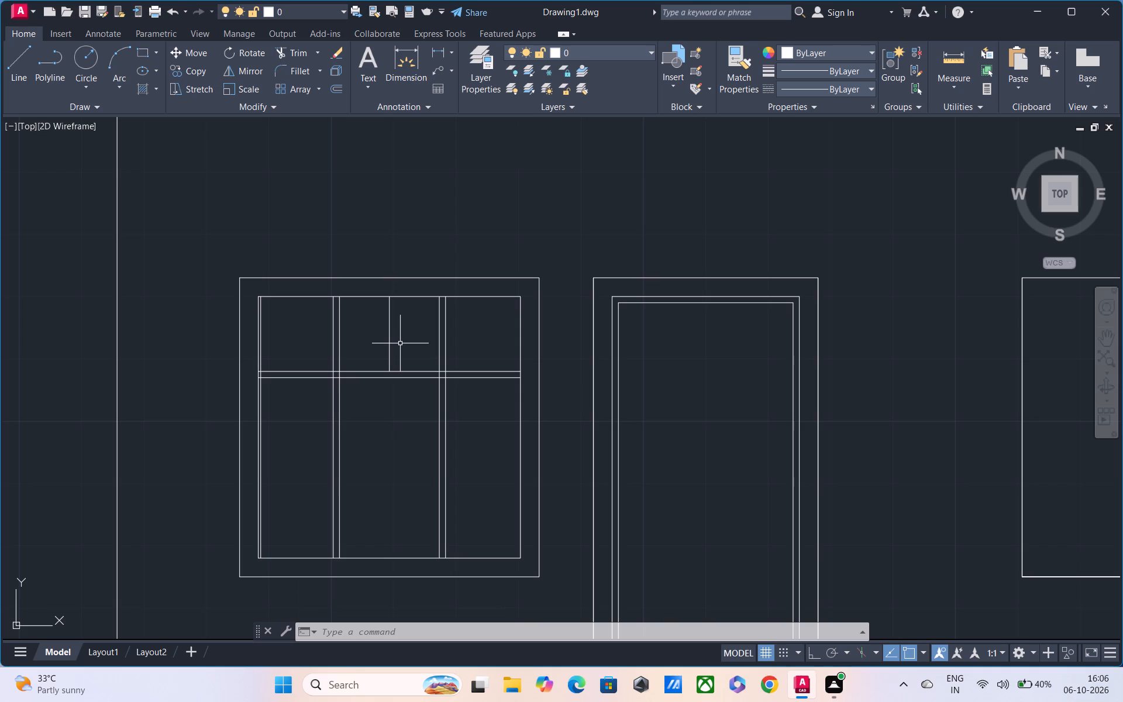
text(O)
key(space)
text(1")
key(Return)
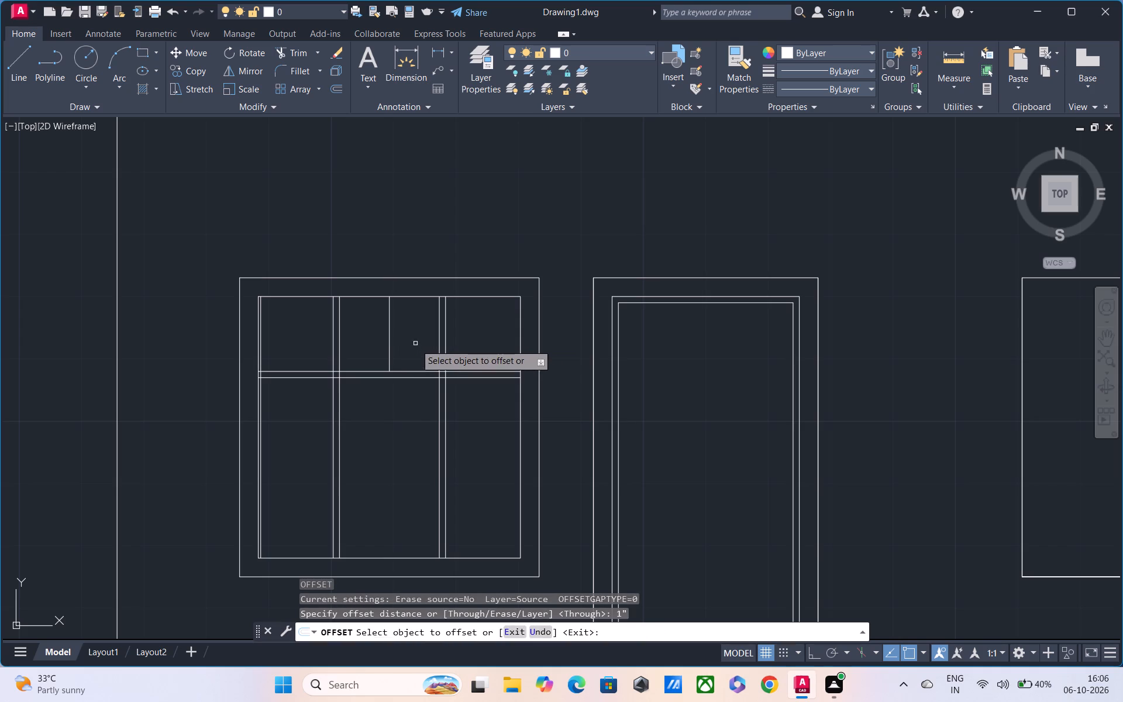
click(391, 339)
click(400, 344)
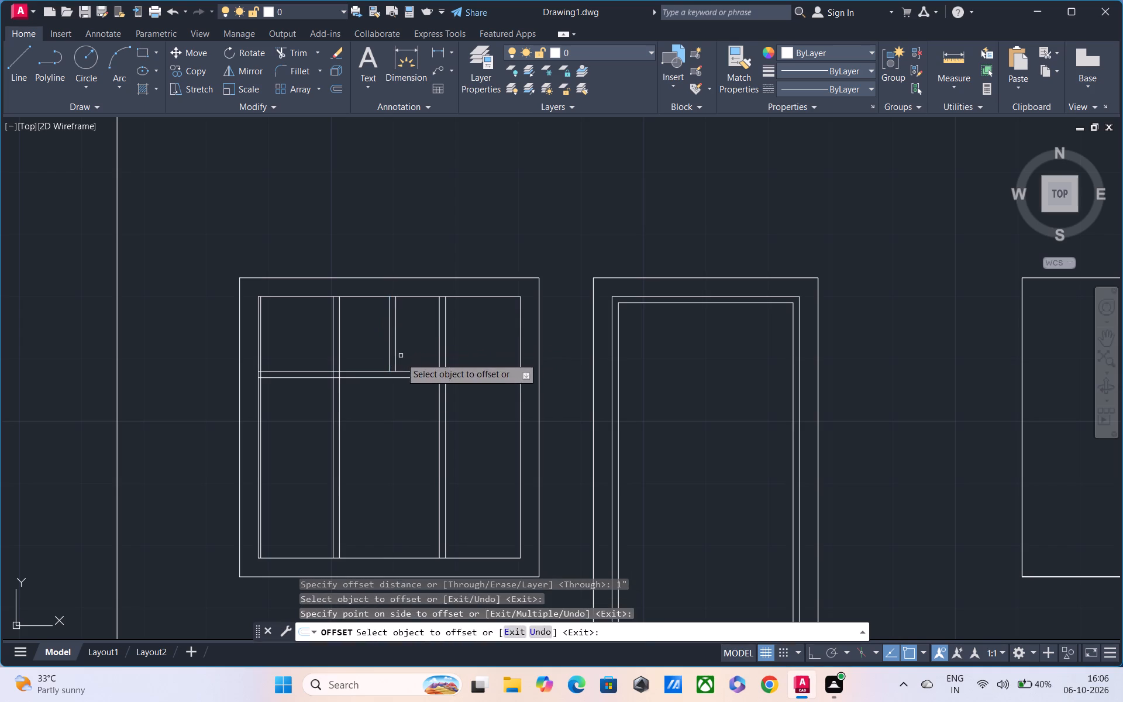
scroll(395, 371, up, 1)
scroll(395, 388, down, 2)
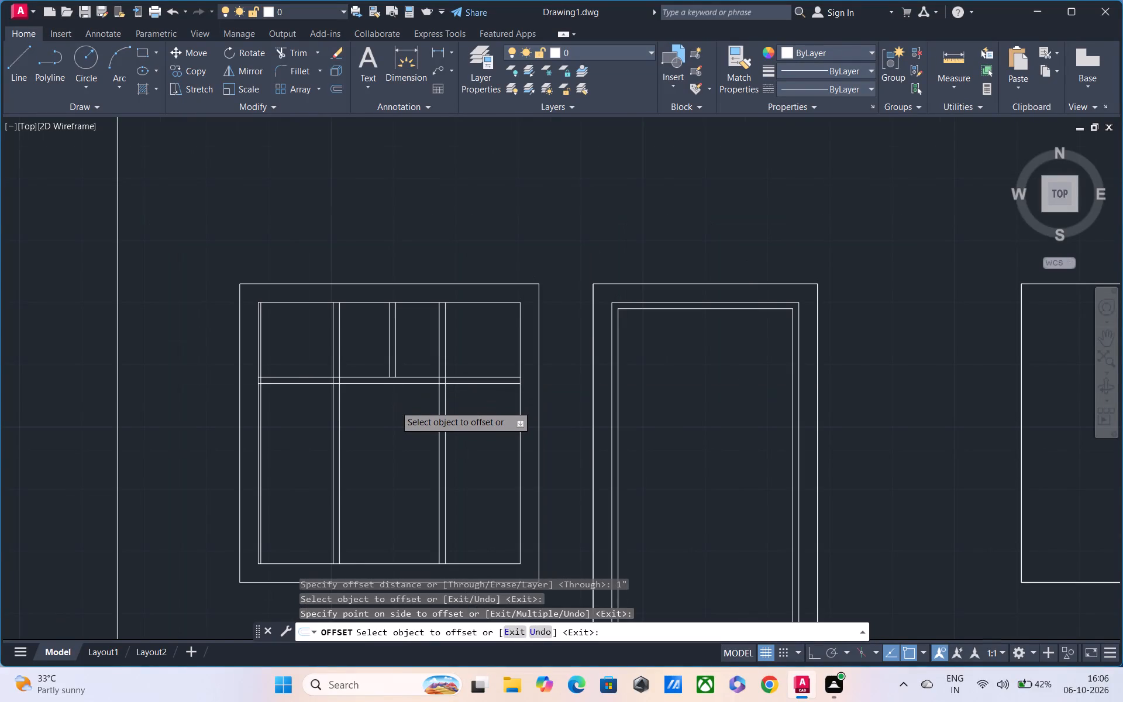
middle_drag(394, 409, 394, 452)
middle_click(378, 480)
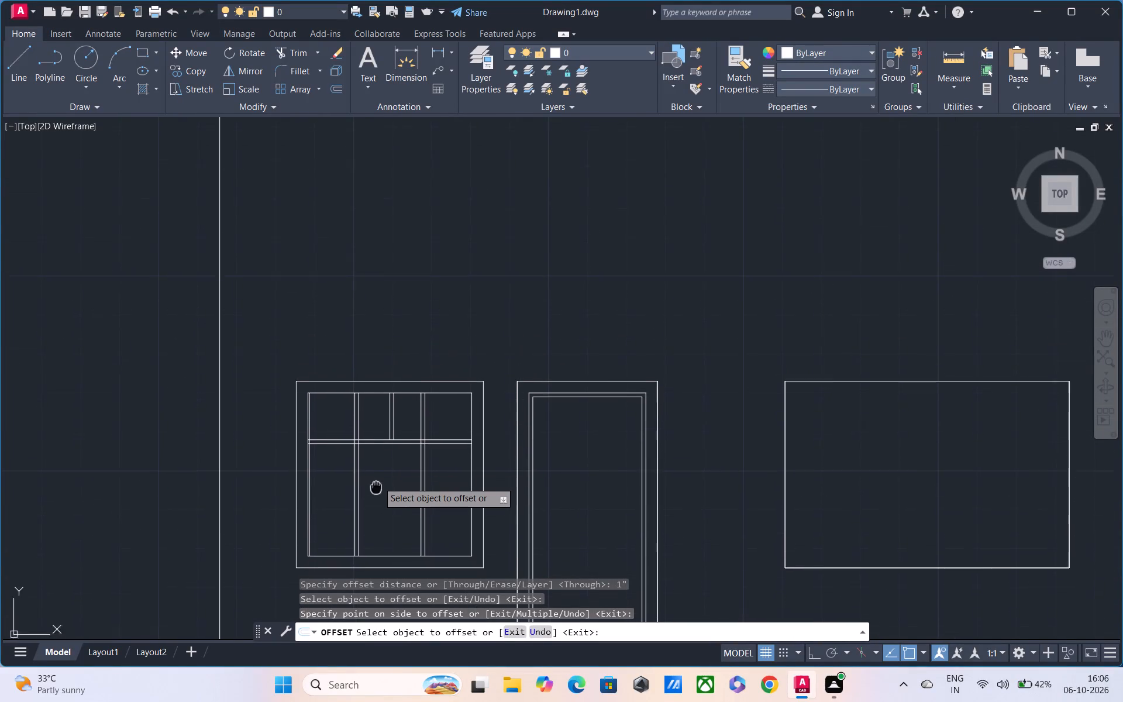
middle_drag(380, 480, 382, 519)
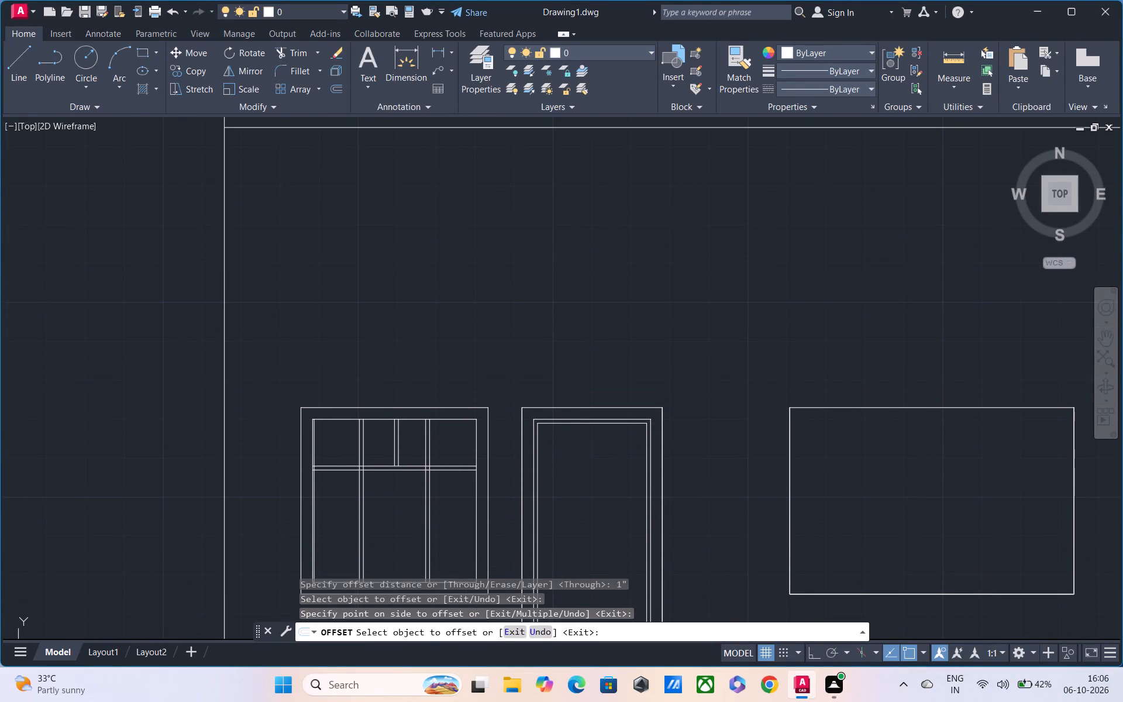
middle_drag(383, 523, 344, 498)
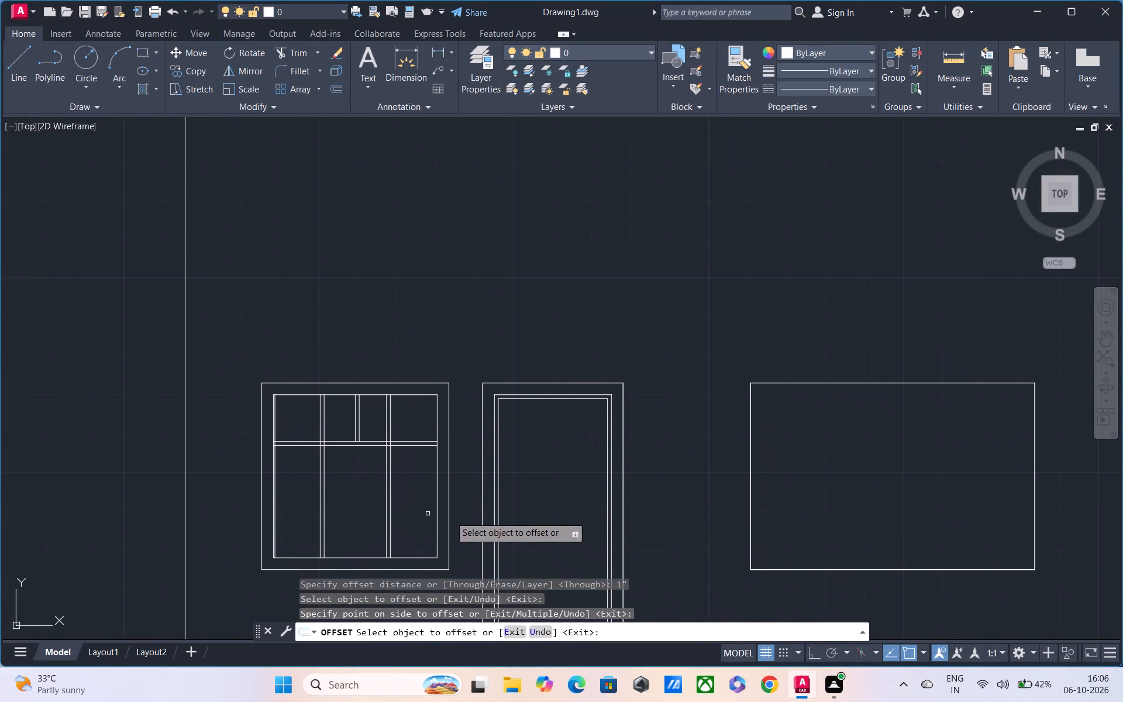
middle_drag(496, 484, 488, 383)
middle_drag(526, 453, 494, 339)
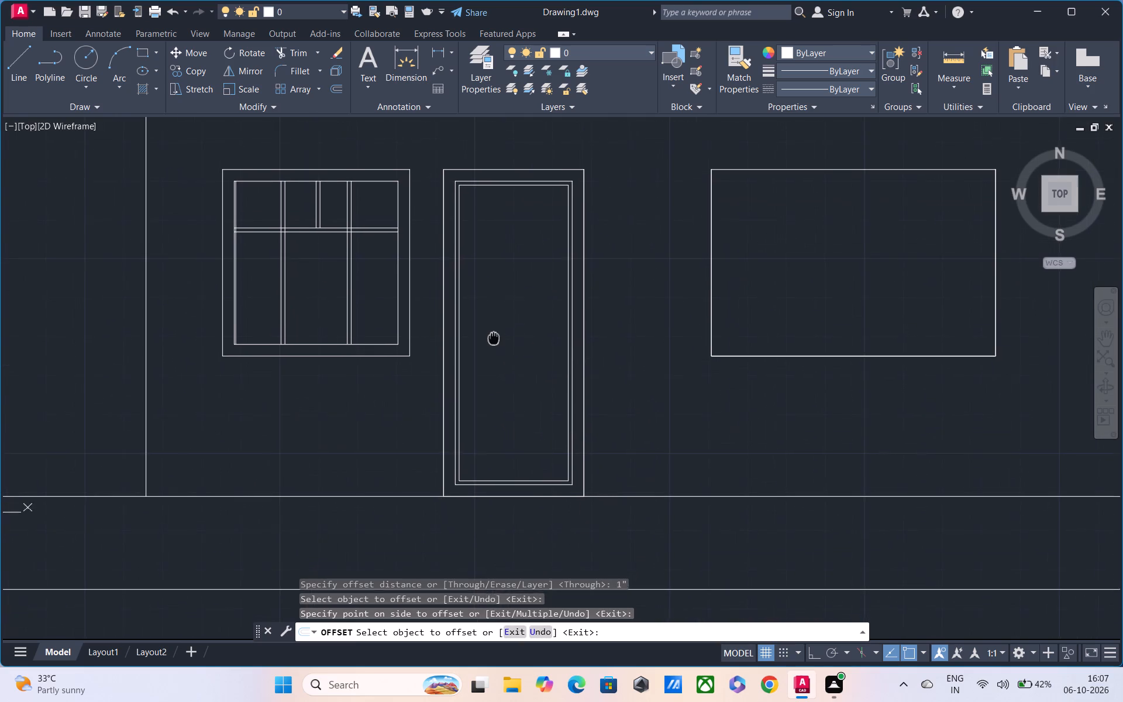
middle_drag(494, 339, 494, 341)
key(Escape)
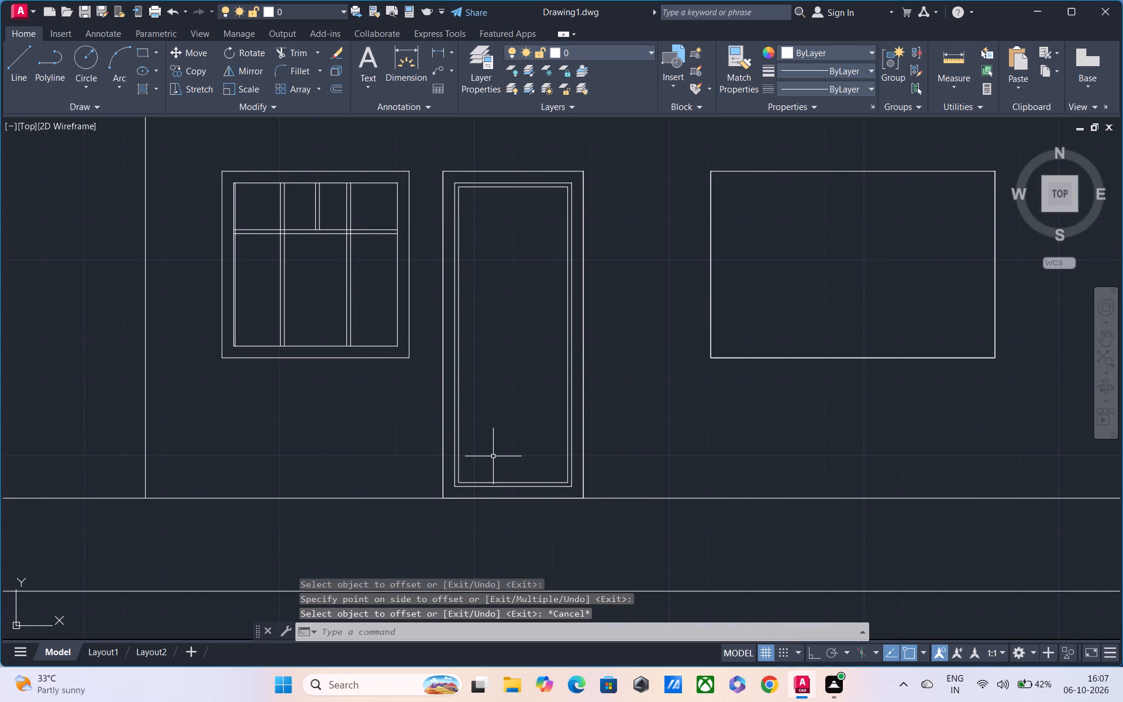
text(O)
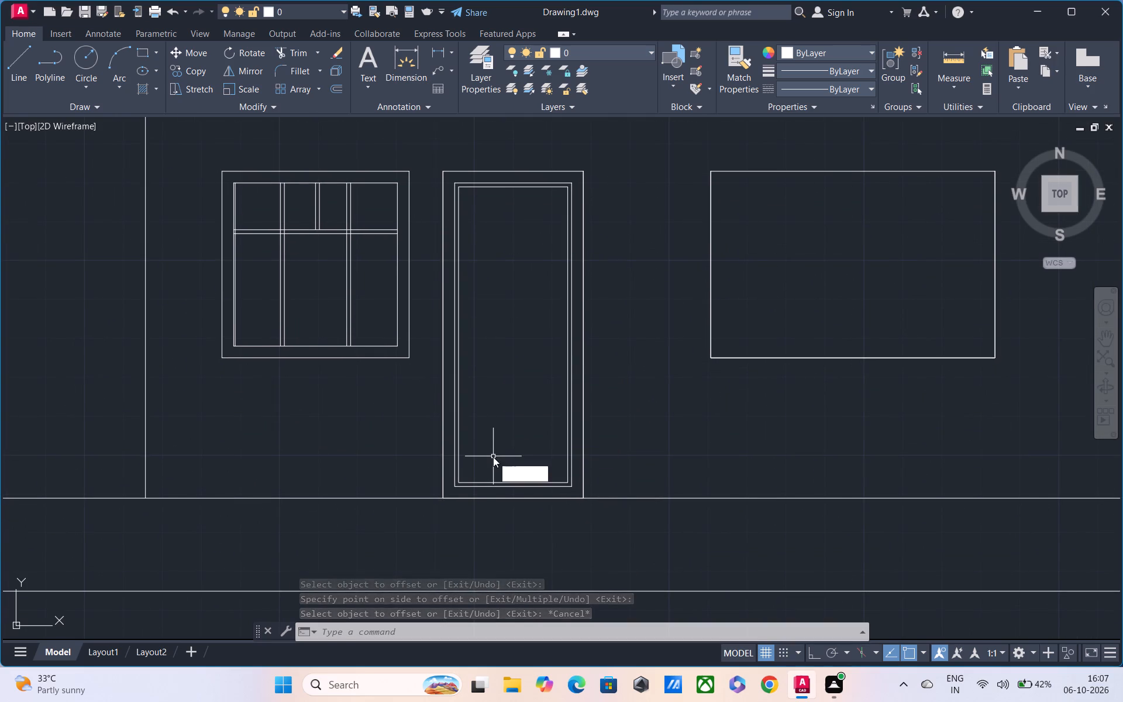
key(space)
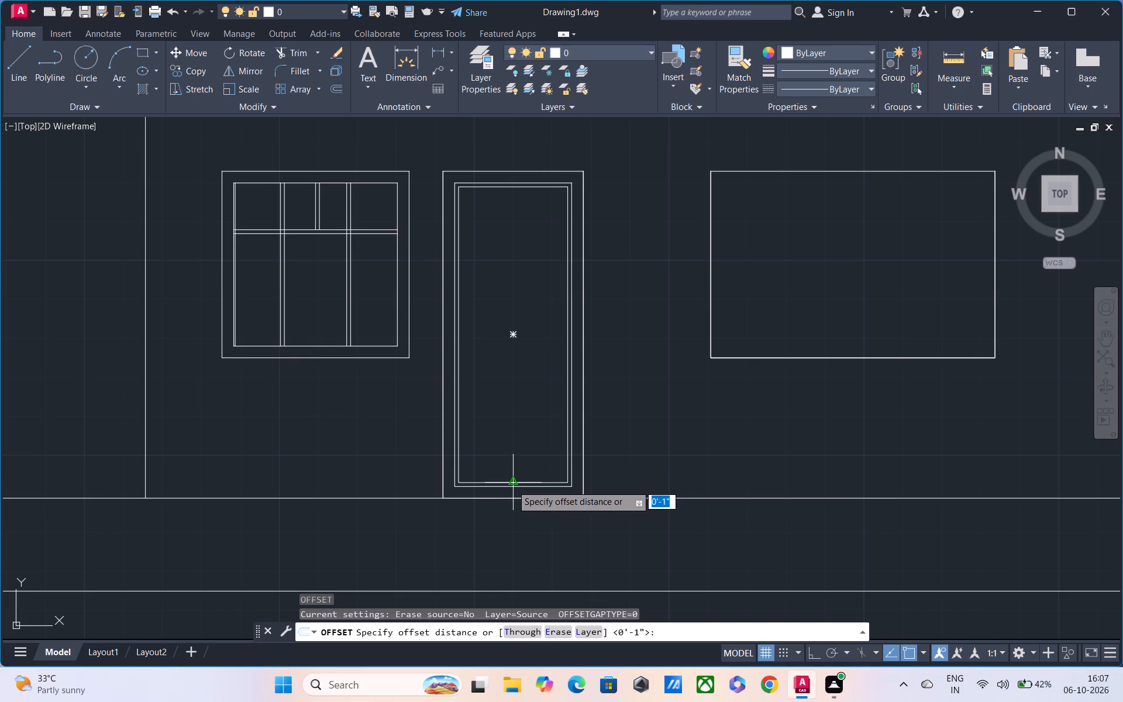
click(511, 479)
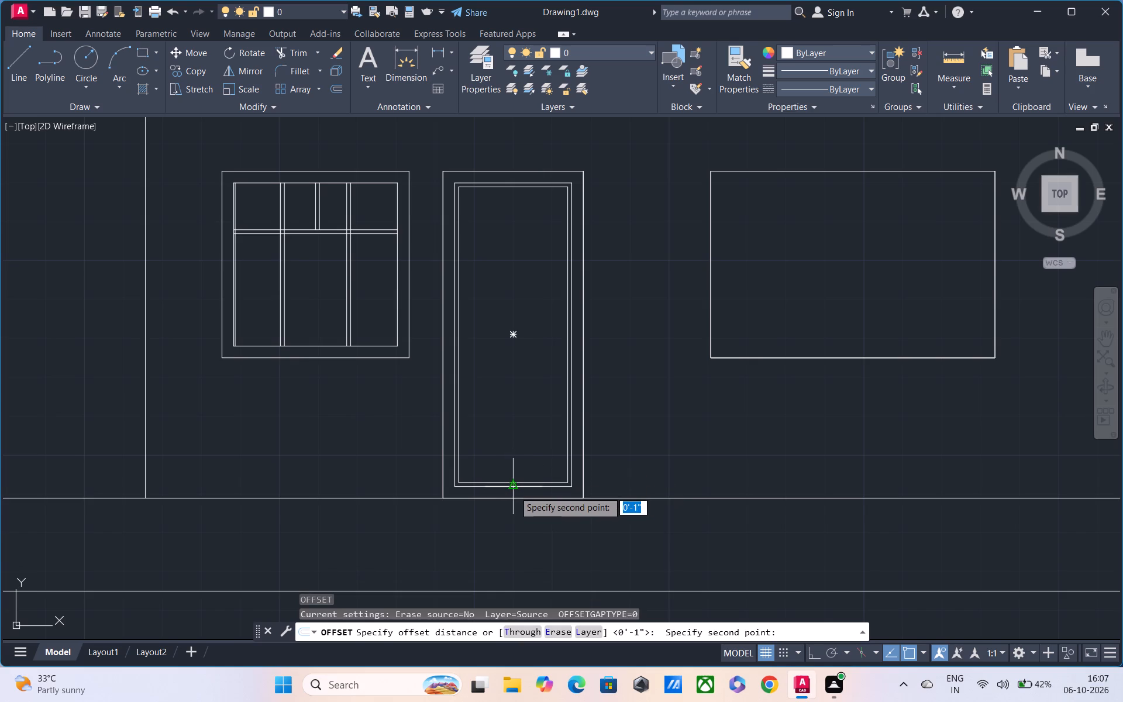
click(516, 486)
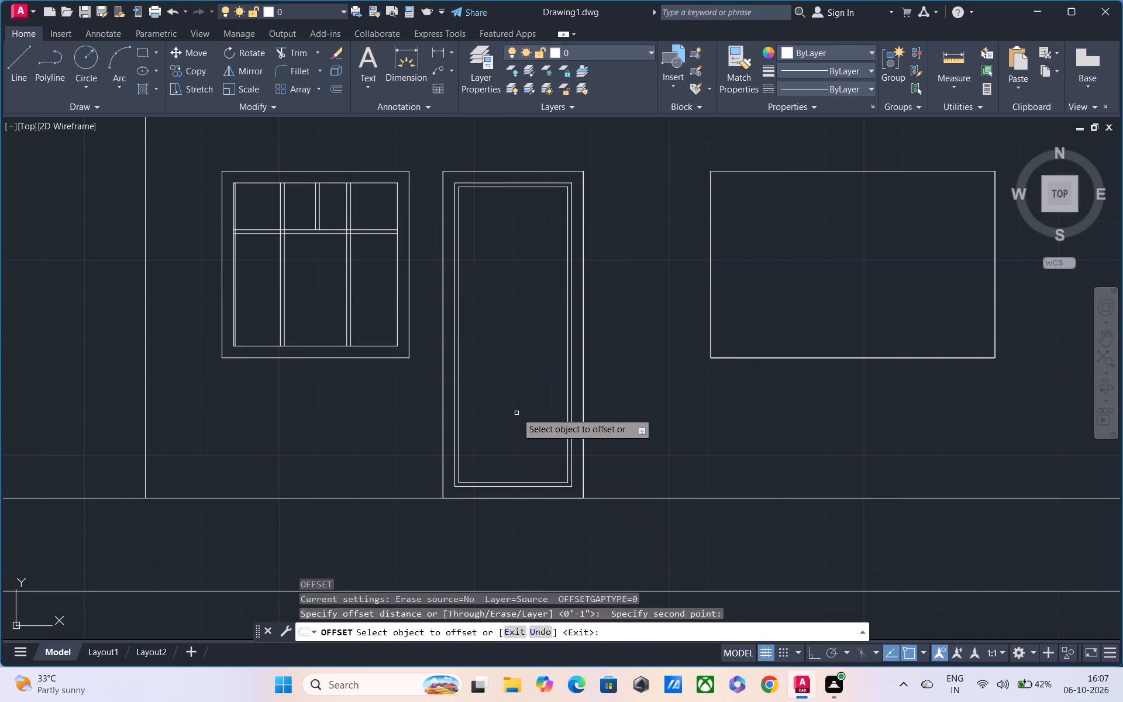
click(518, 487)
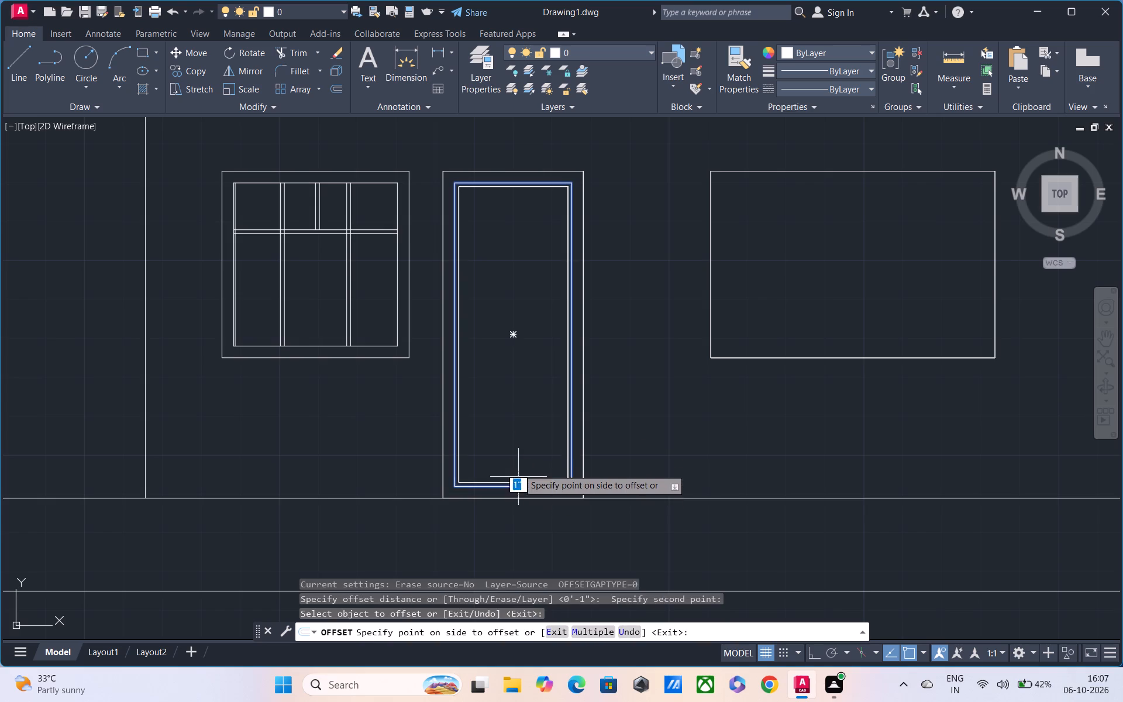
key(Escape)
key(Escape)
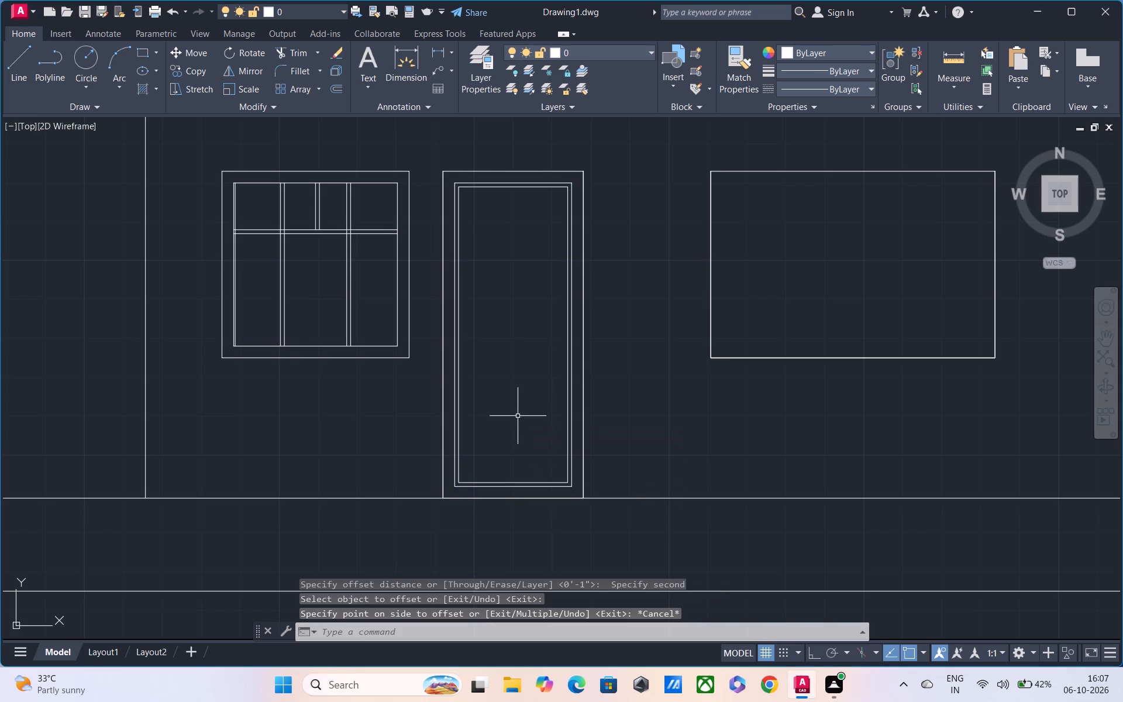
Draw a horizontal line through the centre of the door, spanning the full width of its innermost frame outline.
text(L)
key(space)
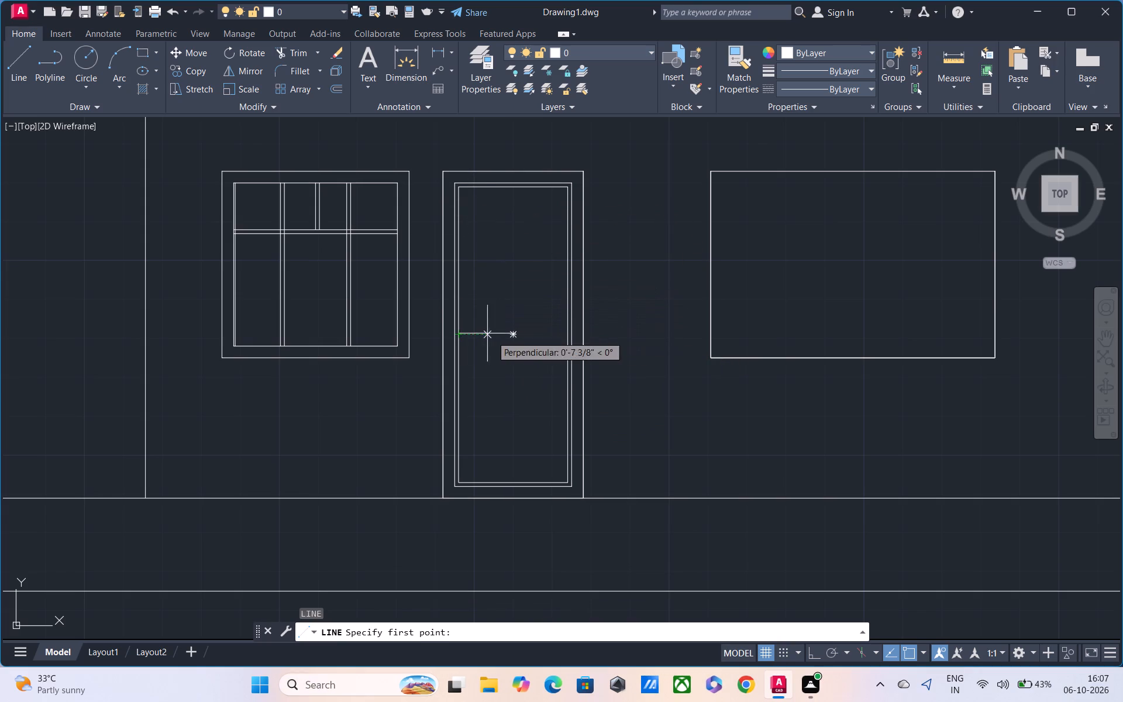
click(512, 336)
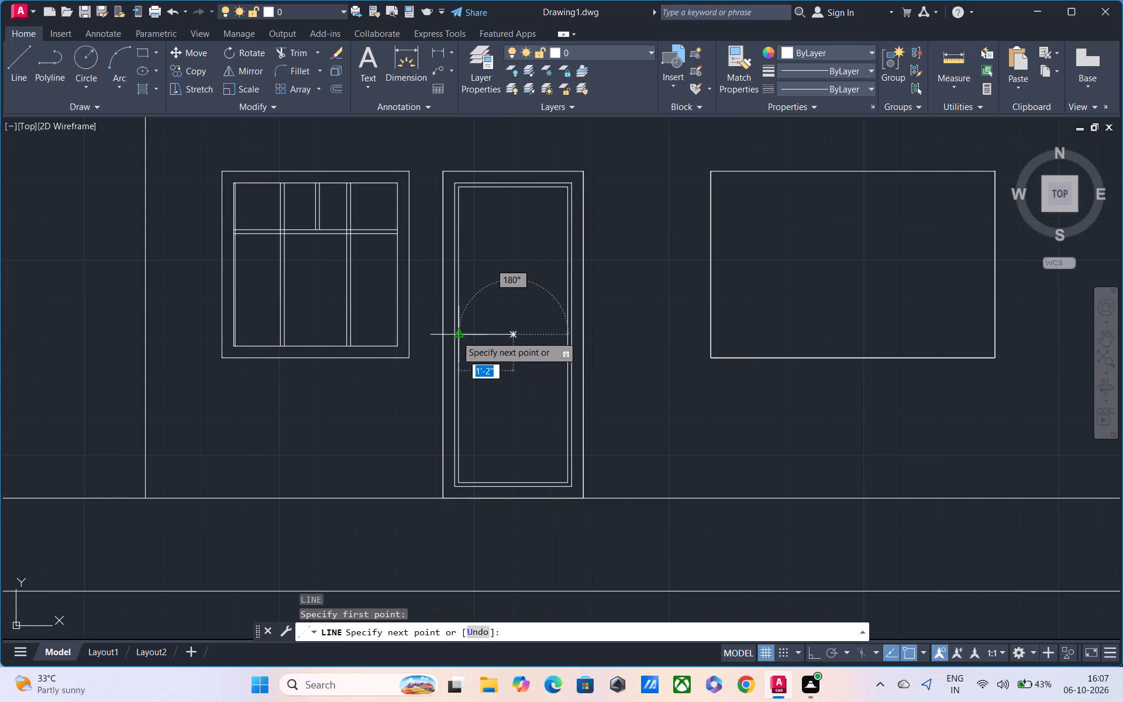
click(456, 336)
click(568, 335)
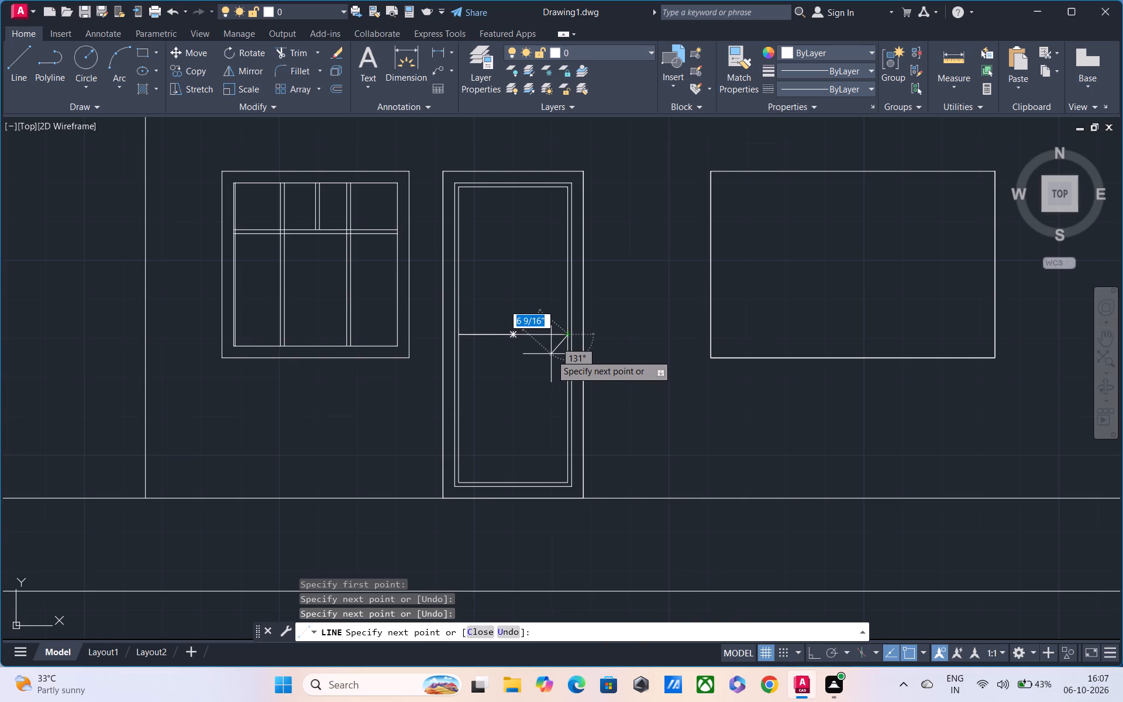
key(Escape)
Offset the door's horizontal centre line 2" downward to form a middle rail.
middle_drag(484, 351, 486, 429)
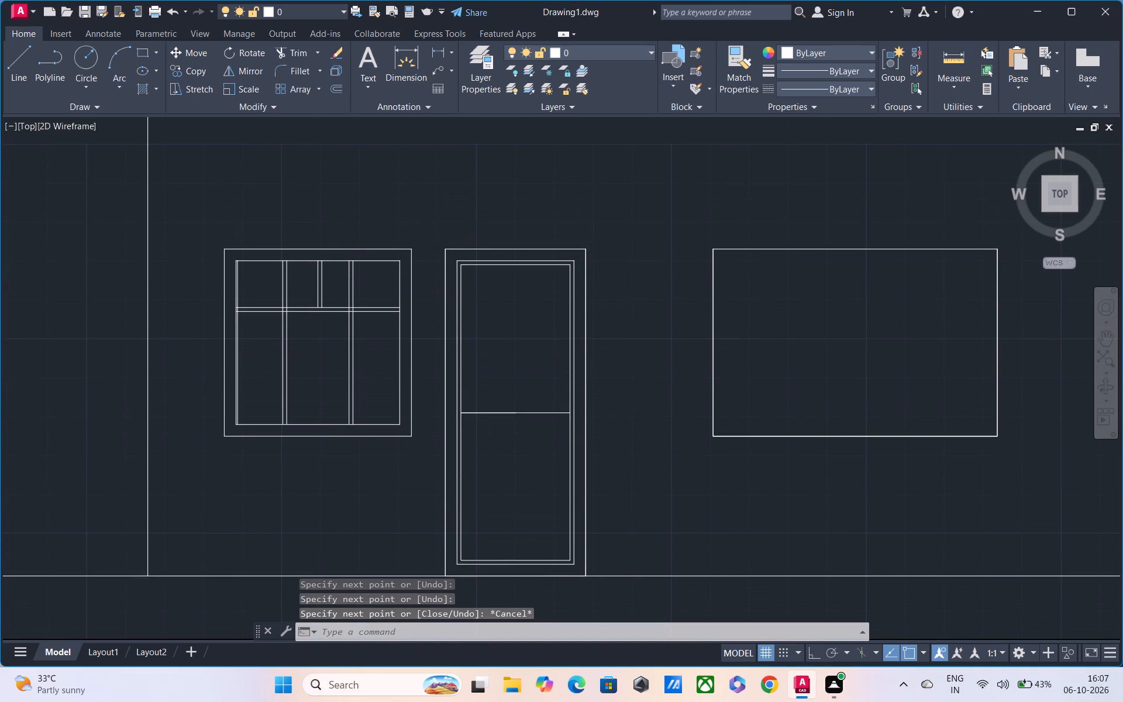
middle_drag(486, 431, 484, 381)
text(O)
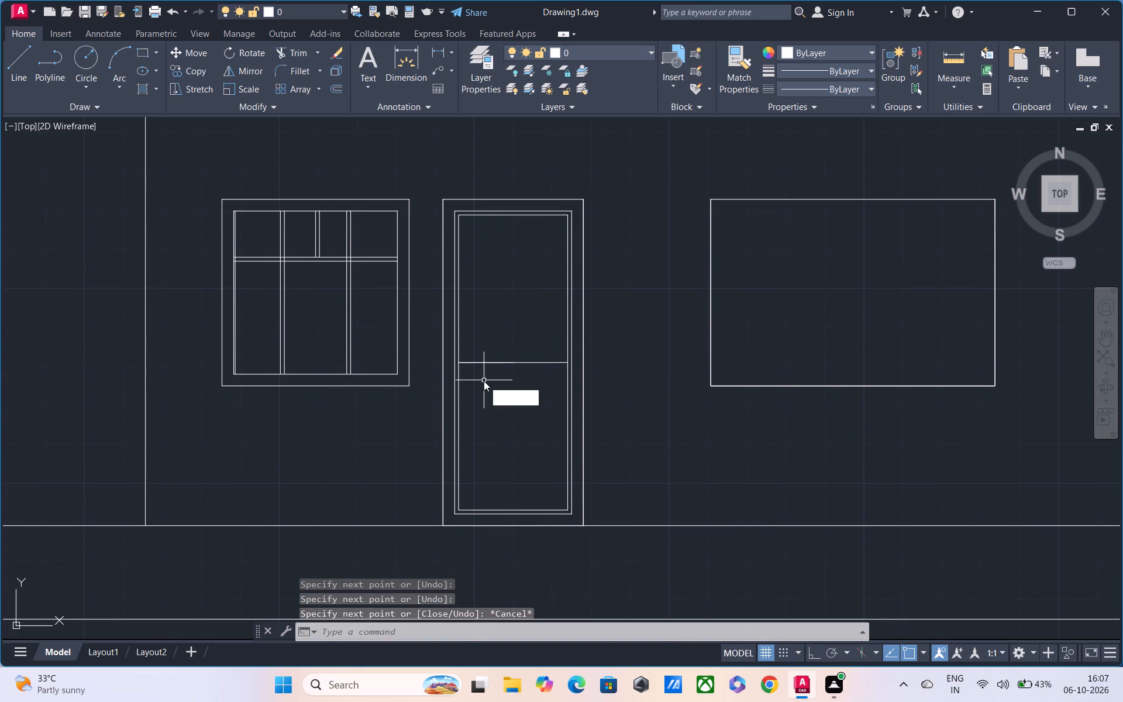
key(space)
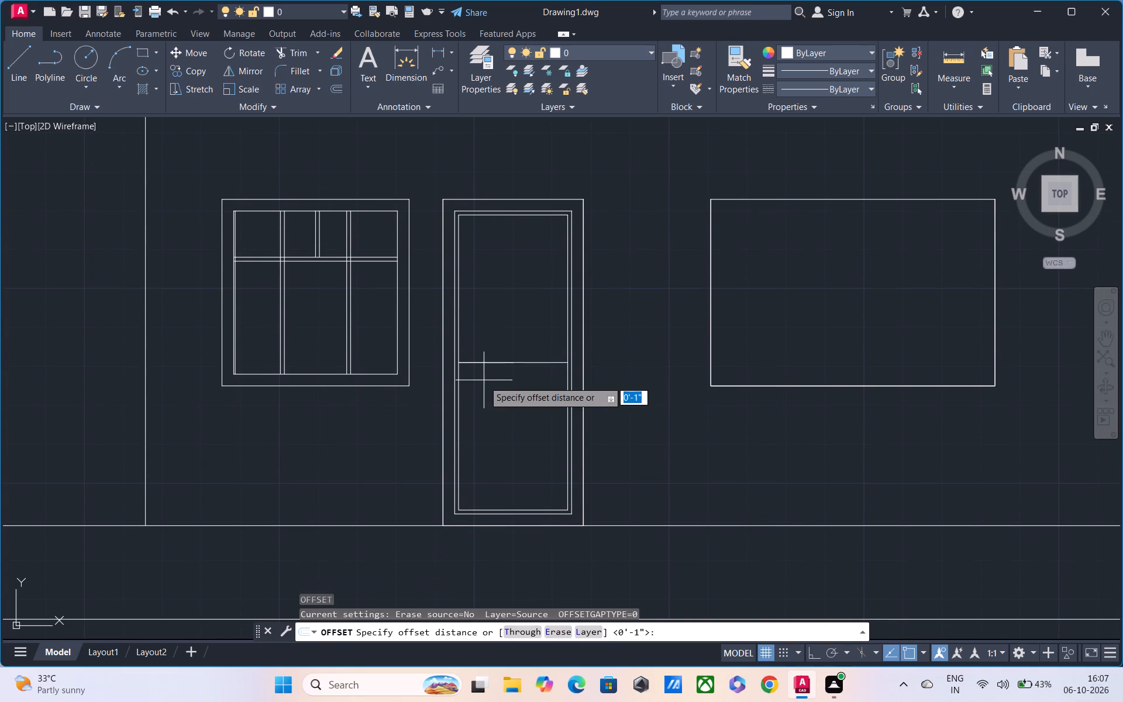
text(2")
key(Return)
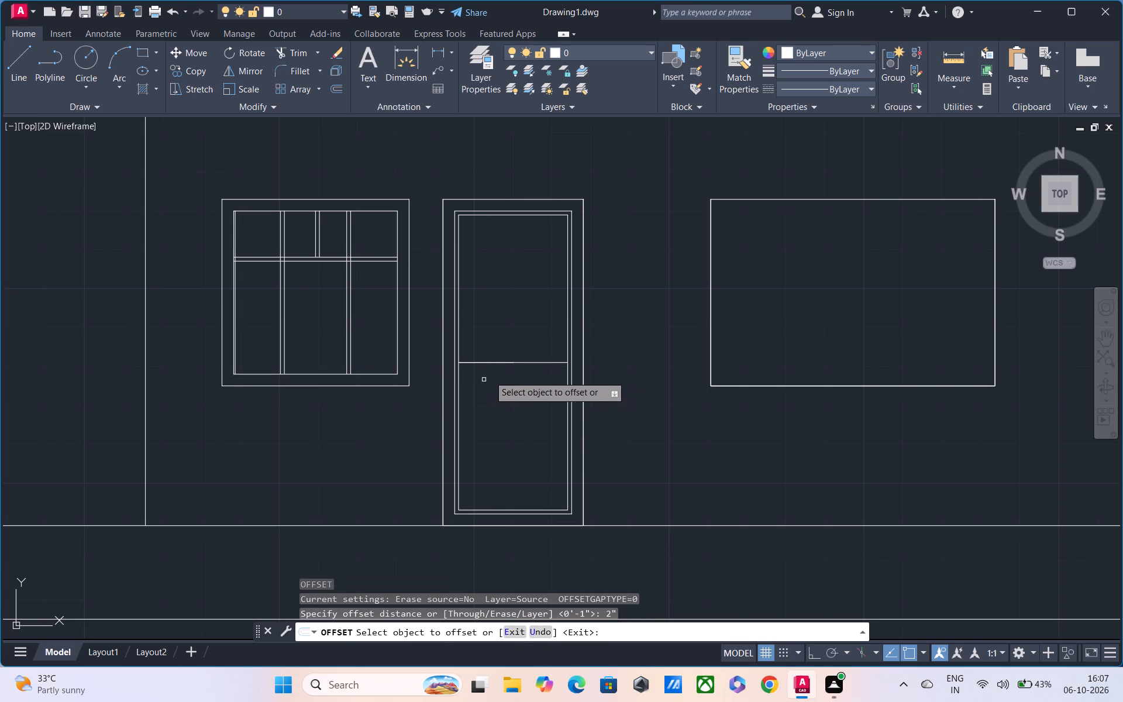
click(511, 363)
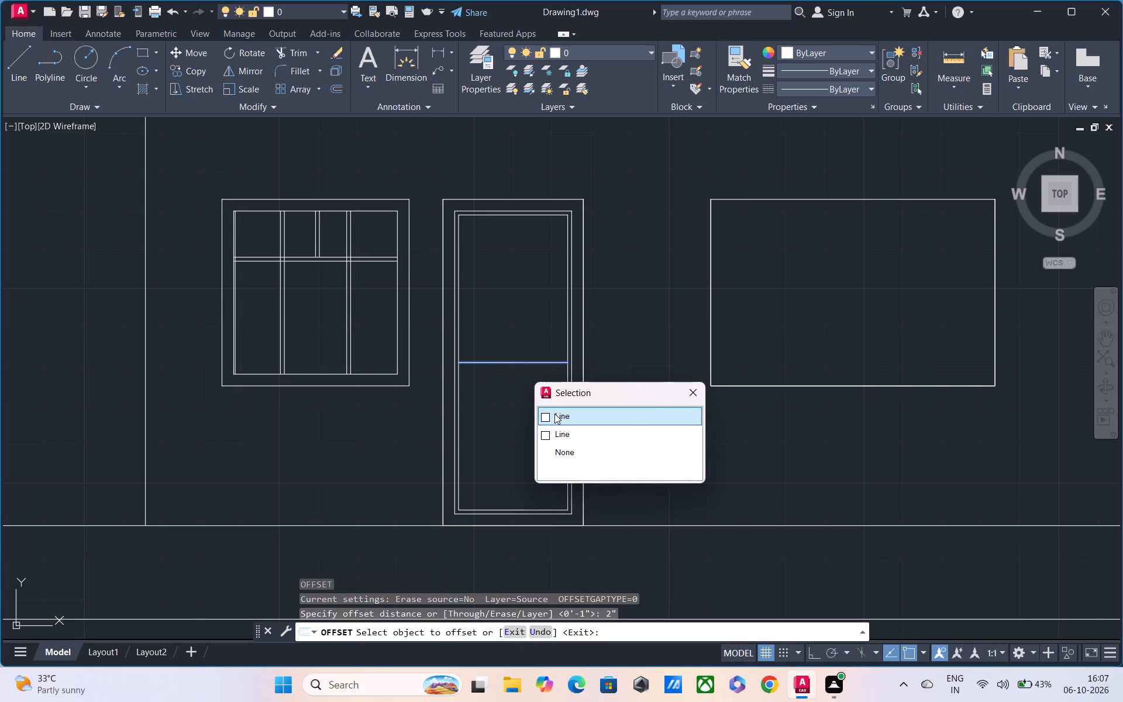
click(554, 414)
click(519, 379)
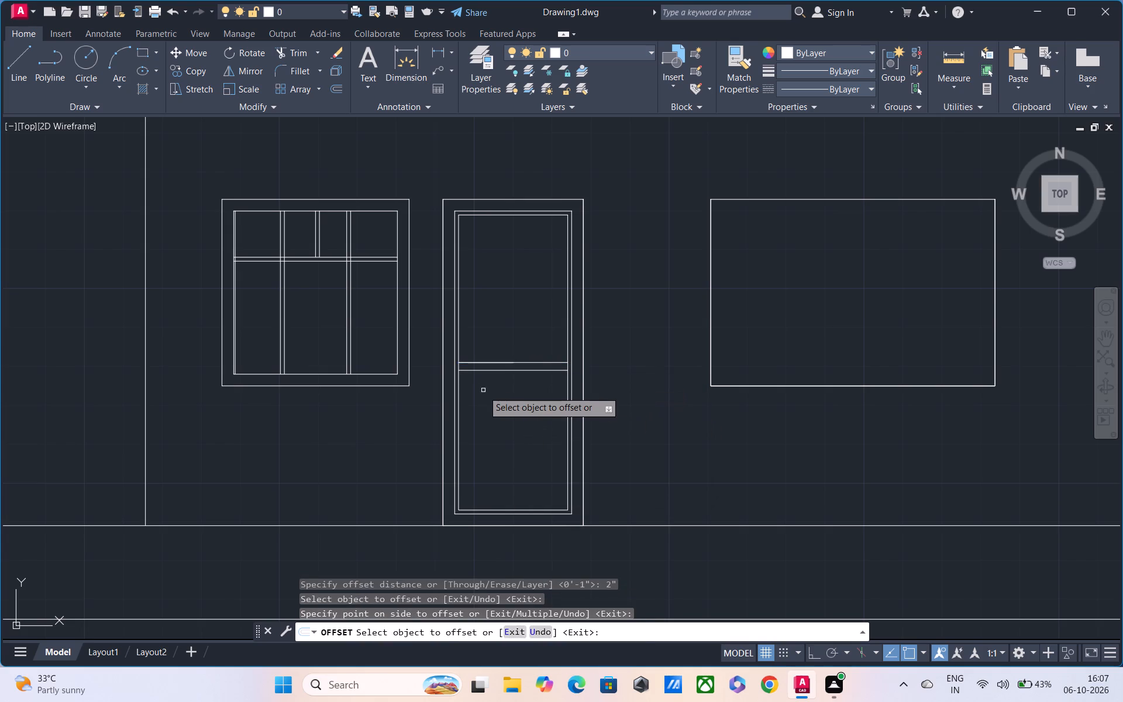
Offset the door's second frame outline 2" inward, adding a new innermost outline.
middle_drag(491, 408, 505, 460)
scroll(480, 401, up, 2)
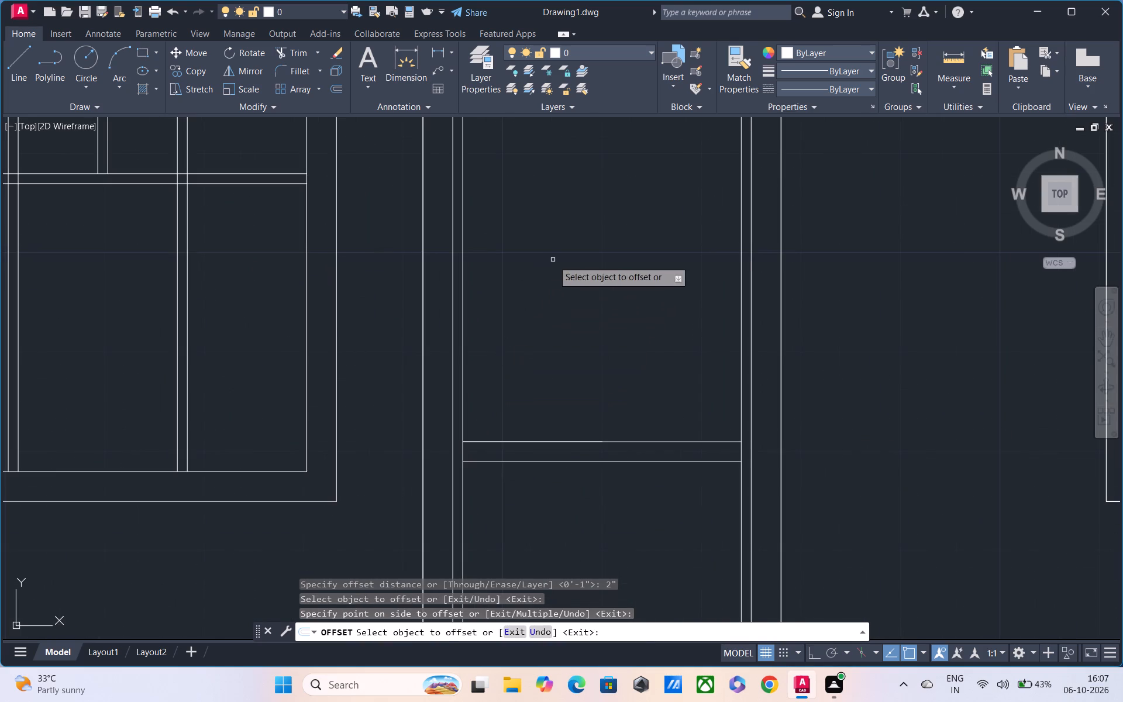
middle_drag(546, 332, 595, 309)
middle_drag(583, 354, 584, 402)
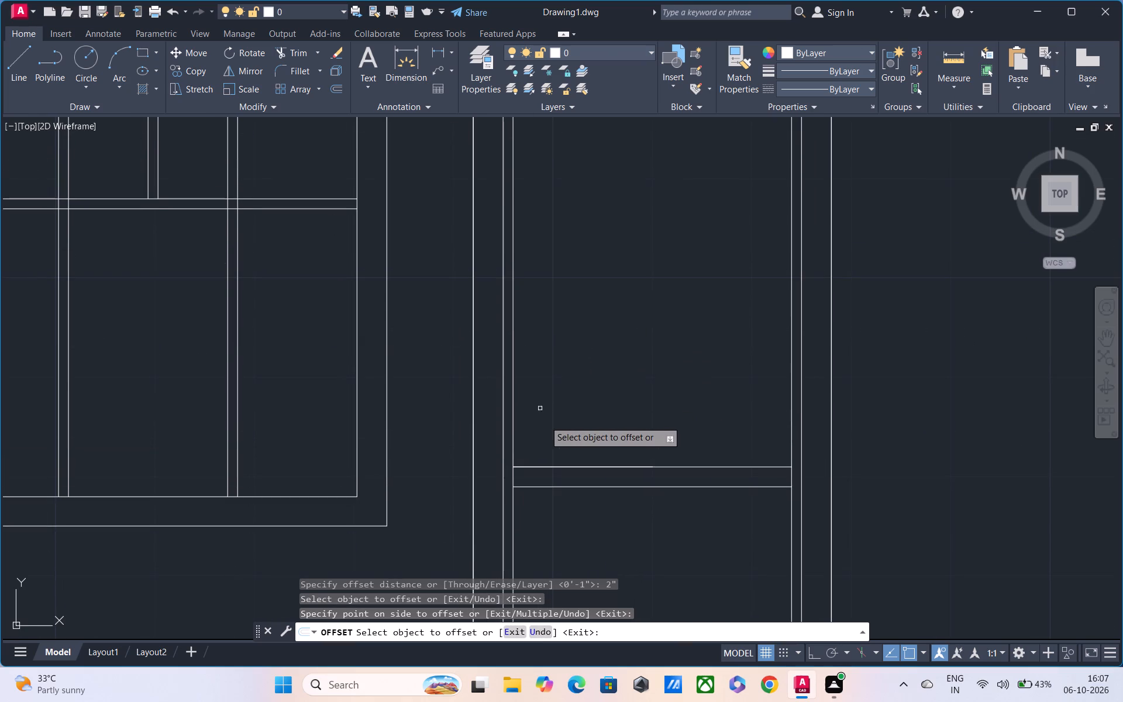
scroll(548, 430, down, 1)
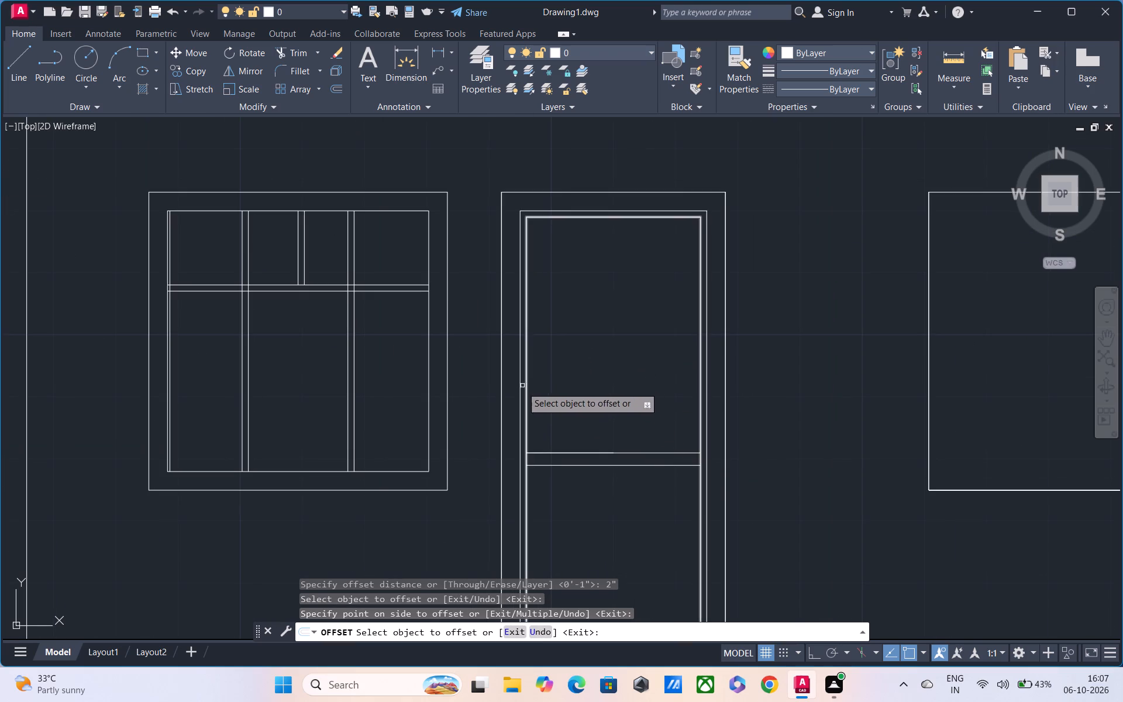
click(519, 391)
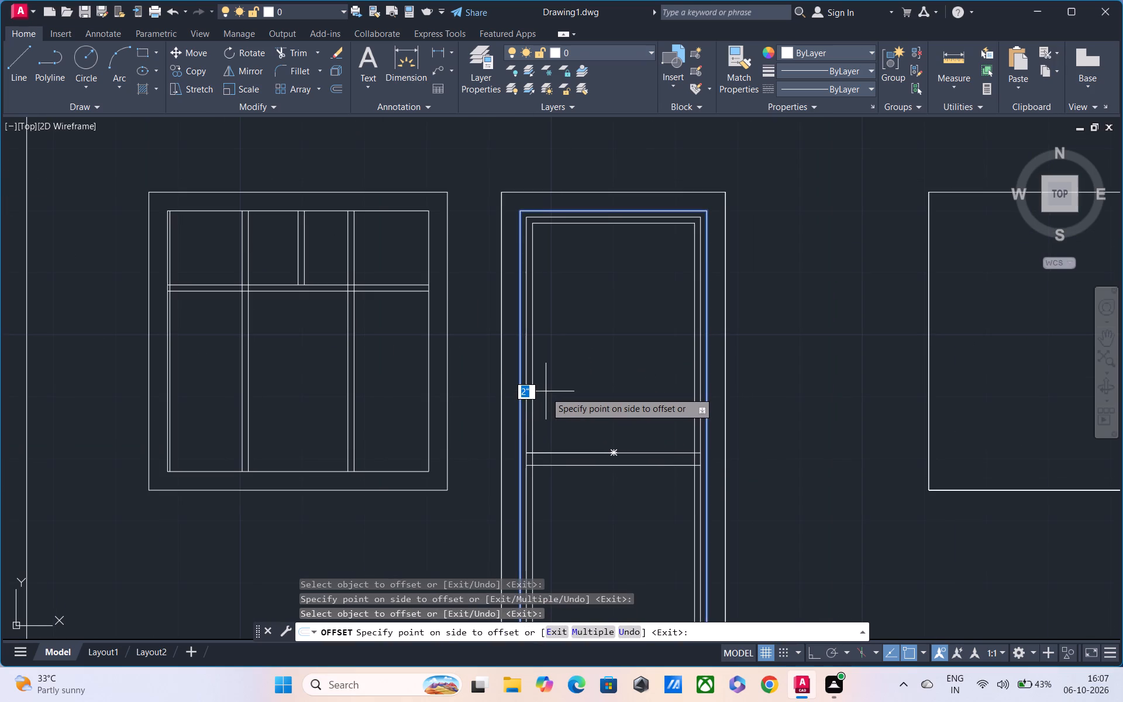
click(546, 392)
middle_drag(556, 423, 559, 376)
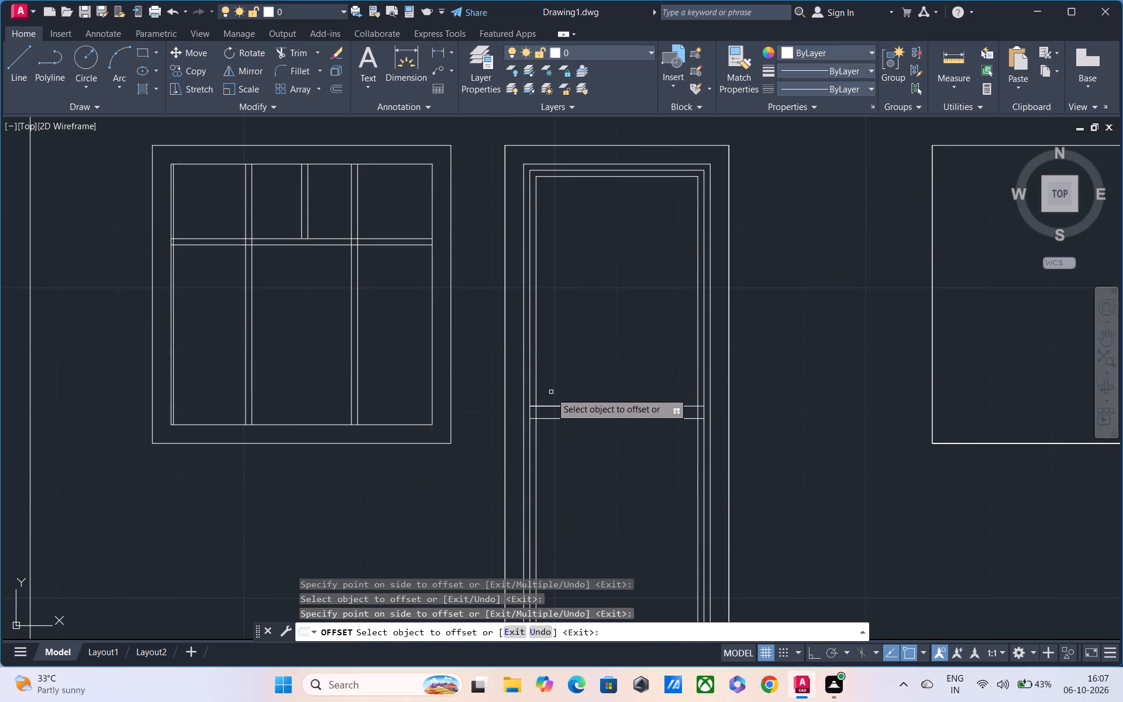
key(Escape)
Trim the left side of the door's 1" inner outline, the rail ends beyond the innermost outline, and that outline's left segment between the rail lines.
text(TR)
key(space)
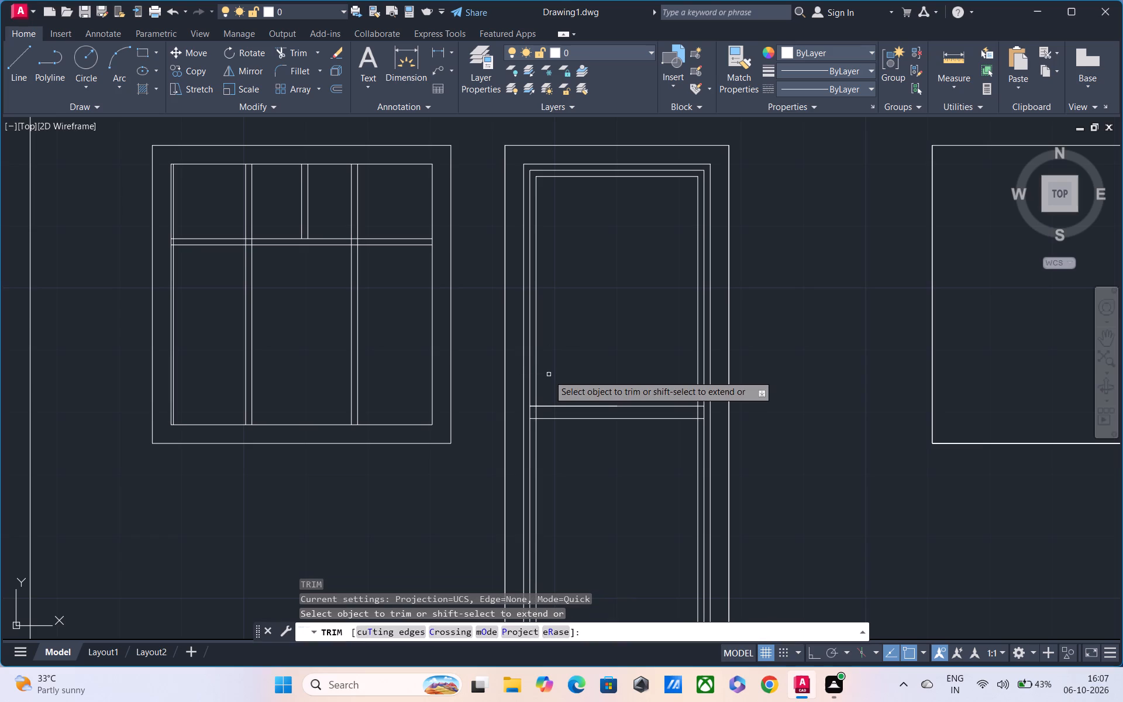
scroll(521, 427, up, 2)
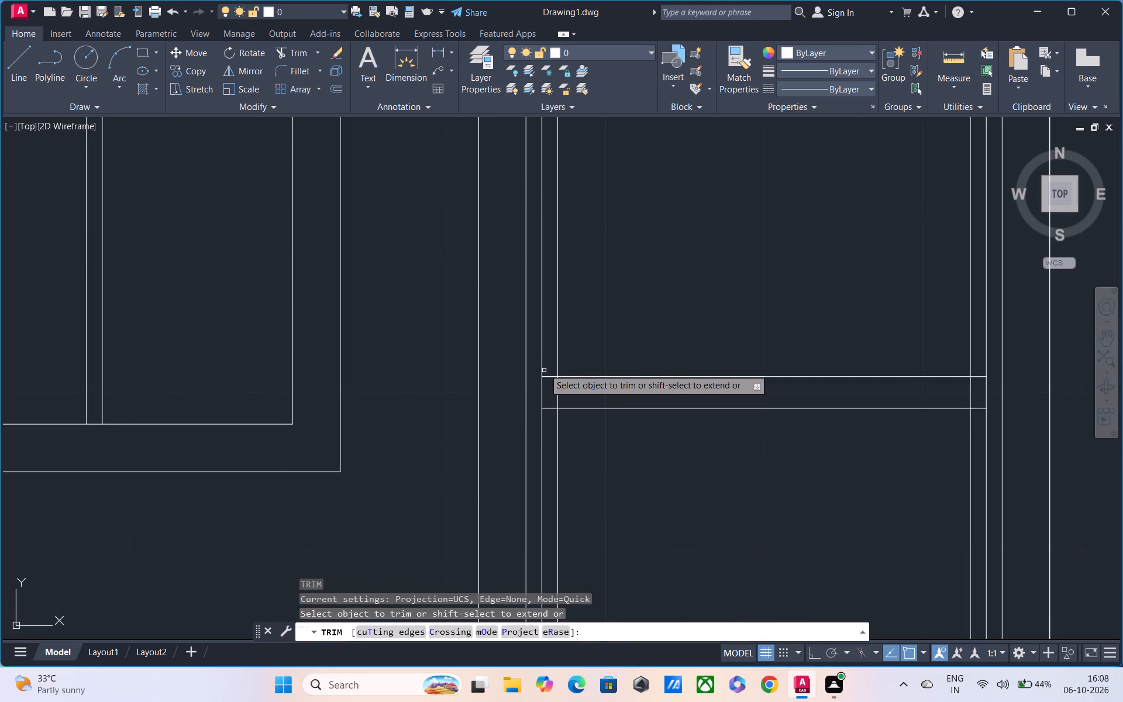
drag(541, 359, 553, 352)
click(544, 400)
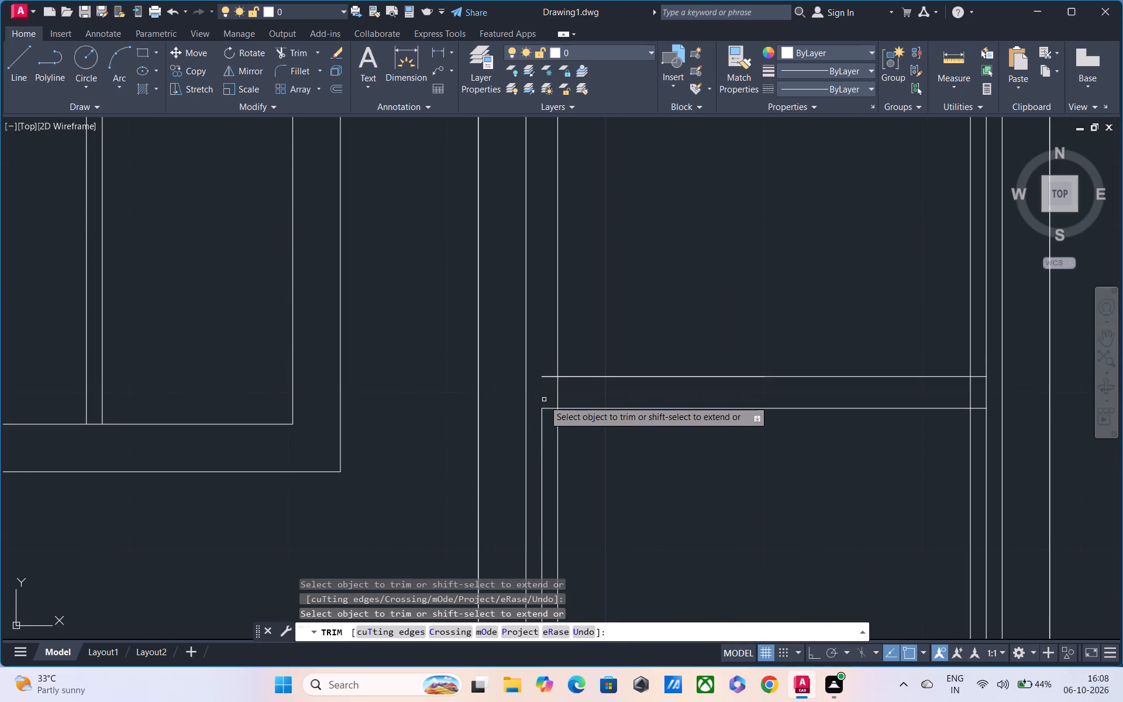
drag(547, 363, 541, 440)
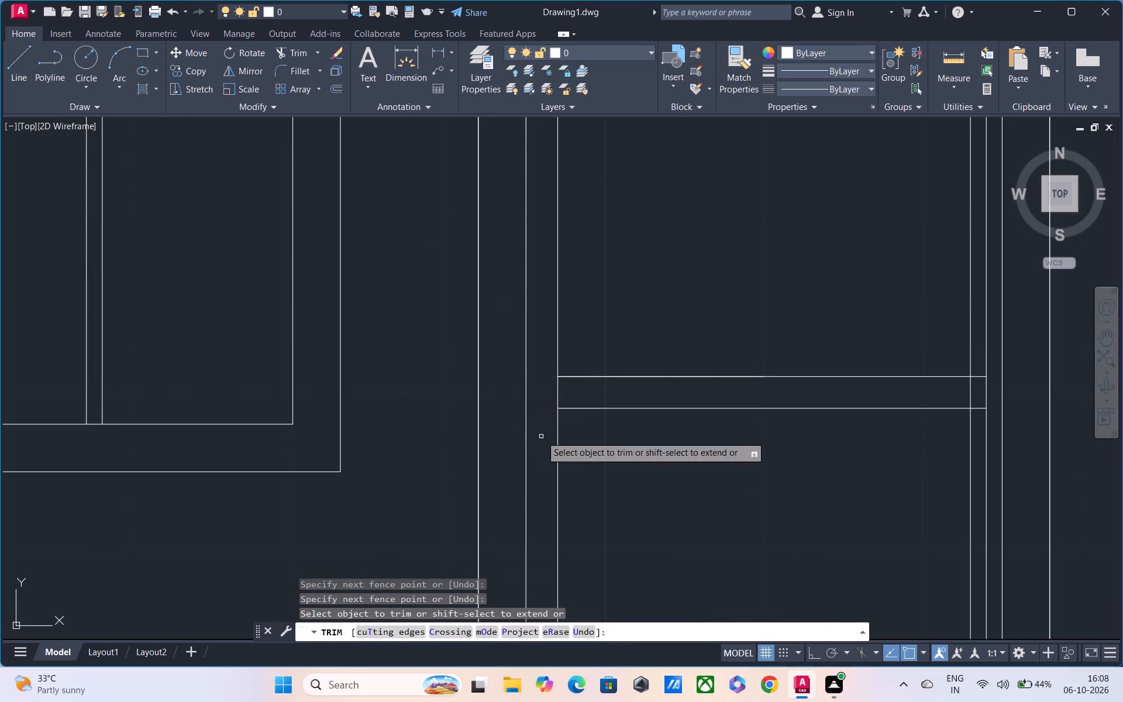
drag(546, 390, 562, 397)
Trim away the remaining top, bottom and right-side segments of the door's 1" inner outline.
scroll(571, 383, down, 2)
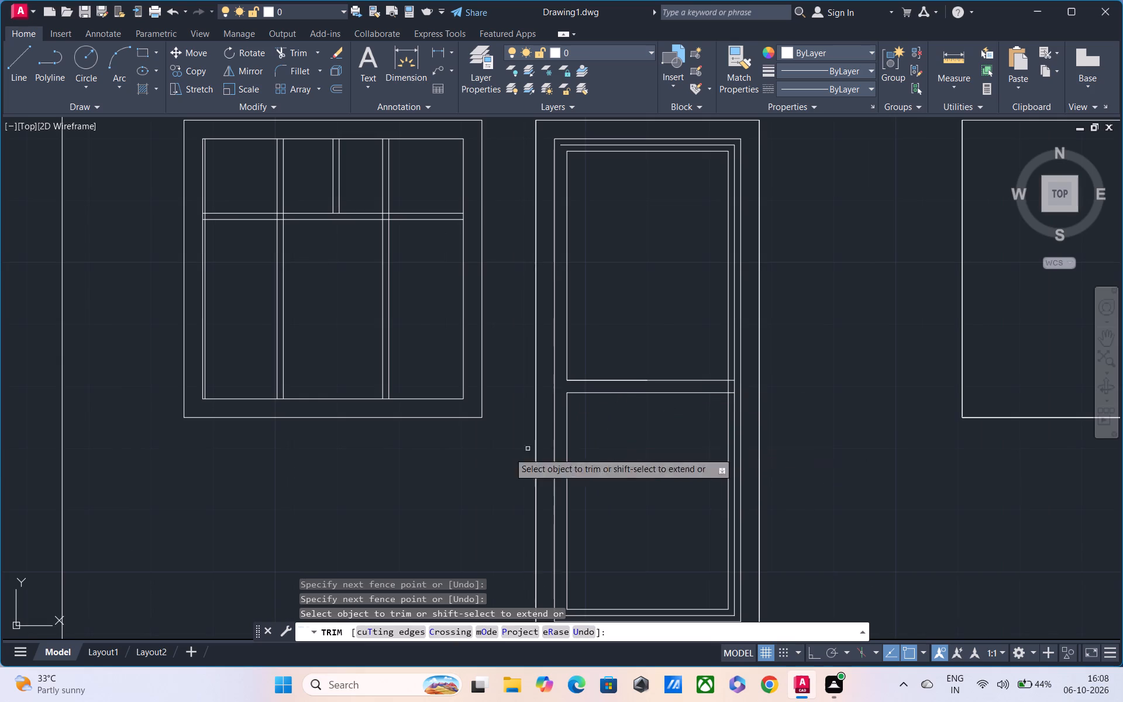
middle_drag(497, 454, 456, 462)
middle_drag(705, 247, 646, 381)
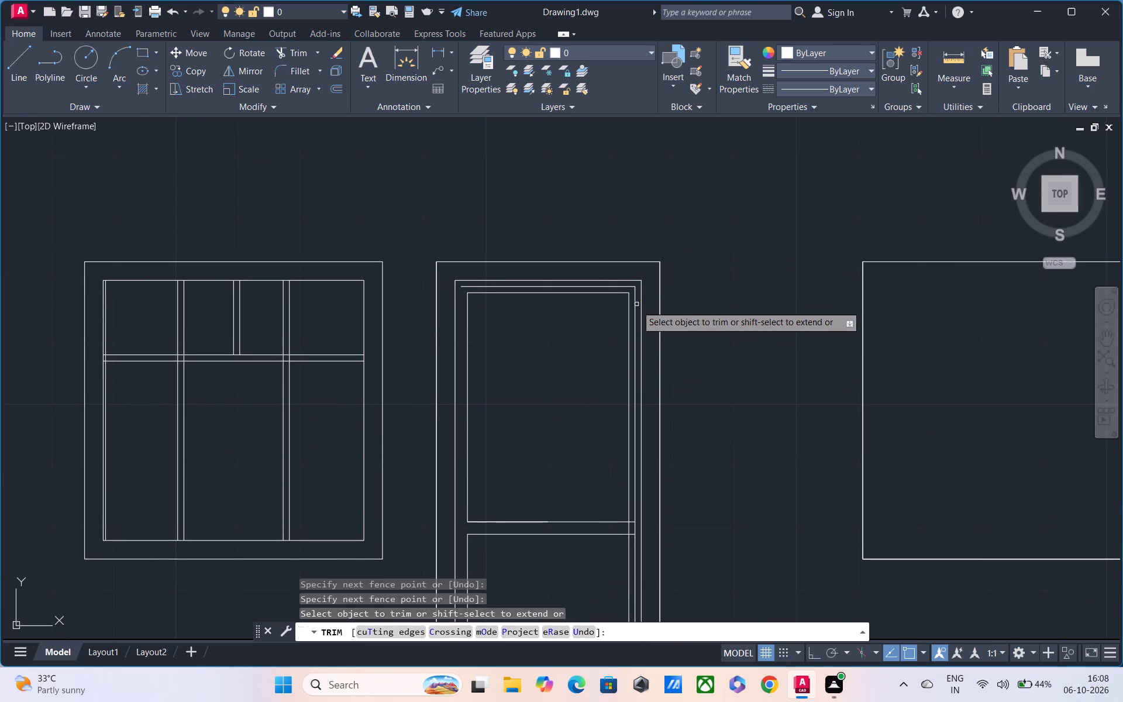
click(636, 305)
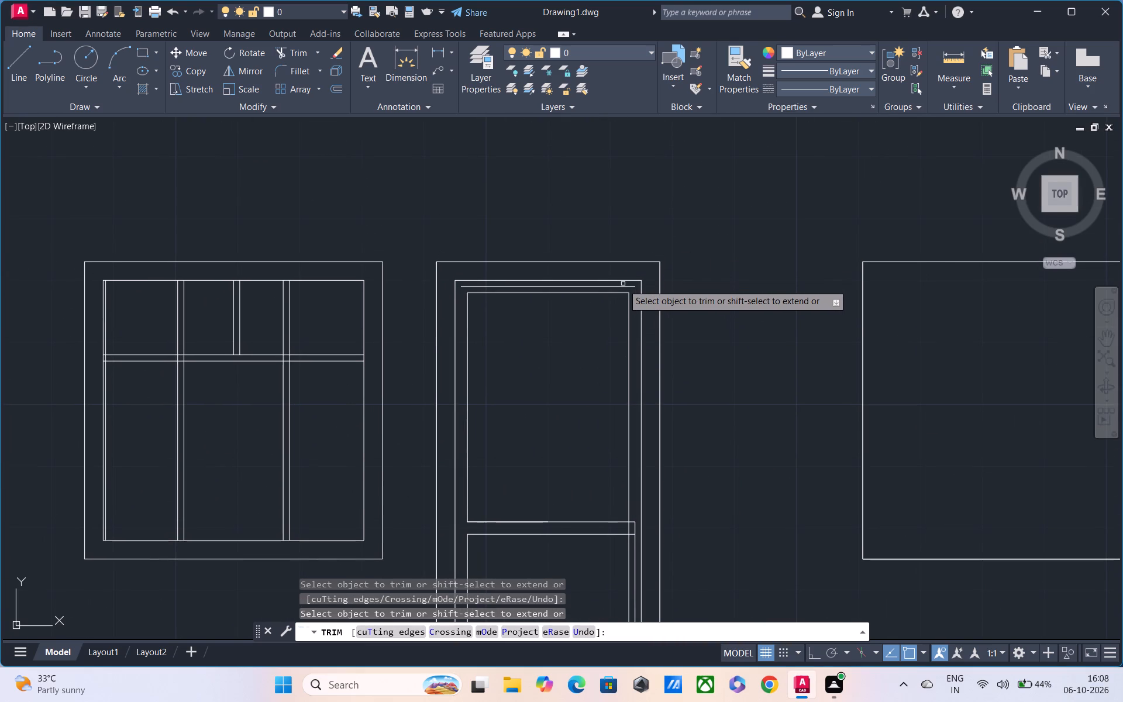
click(622, 287)
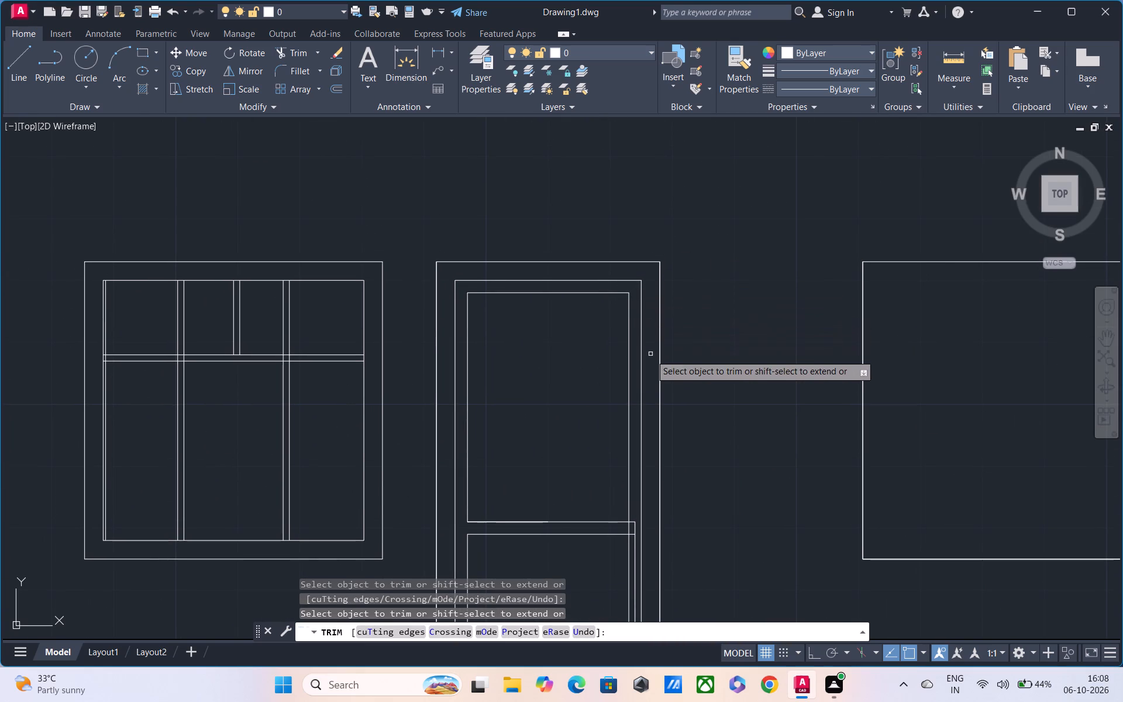
middle_drag(592, 377, 590, 375)
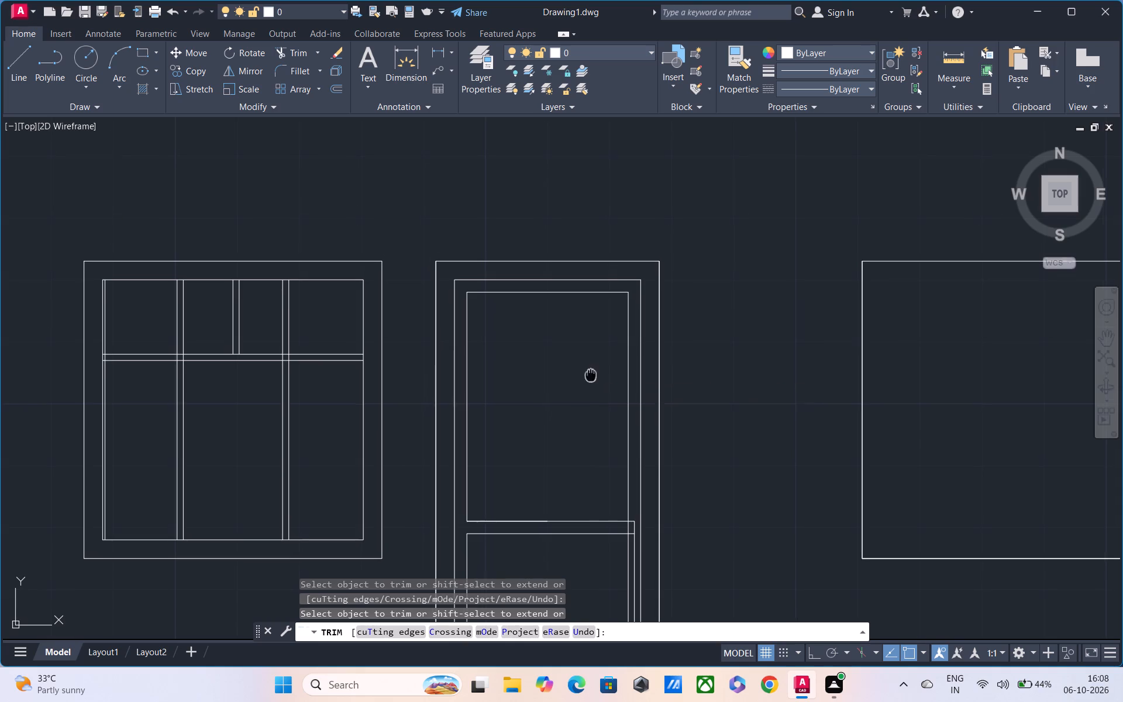
middle_drag(590, 375, 568, 284)
middle_drag(565, 395, 564, 195)
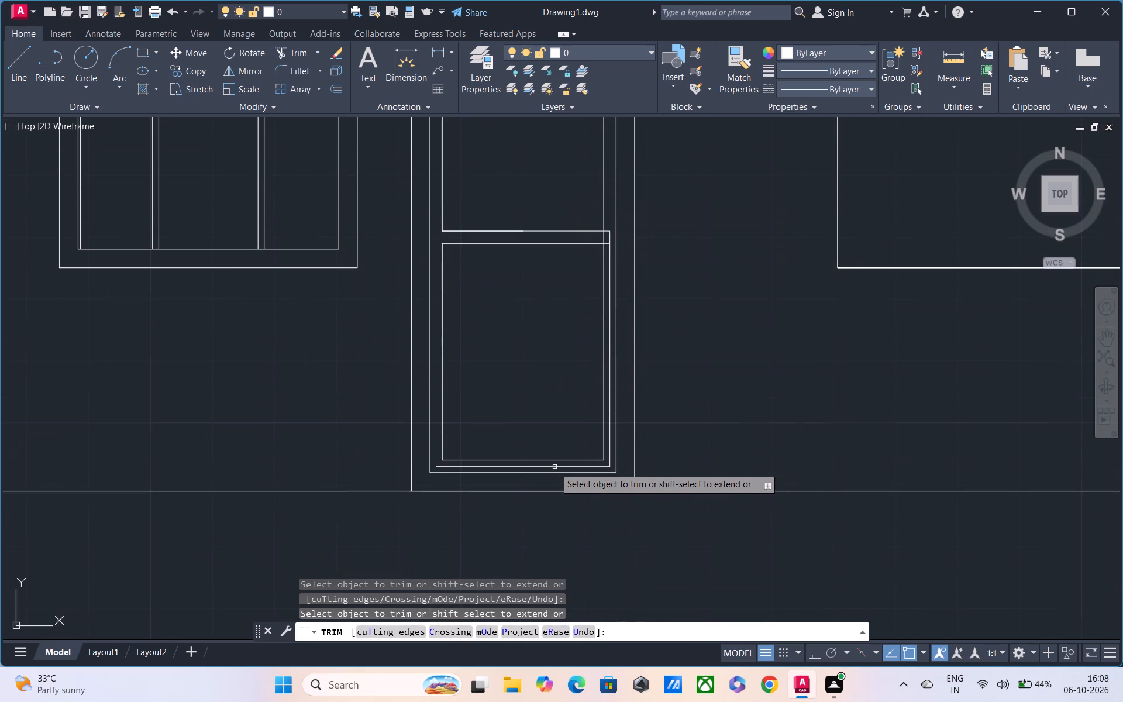
scroll(554, 467, up, 2)
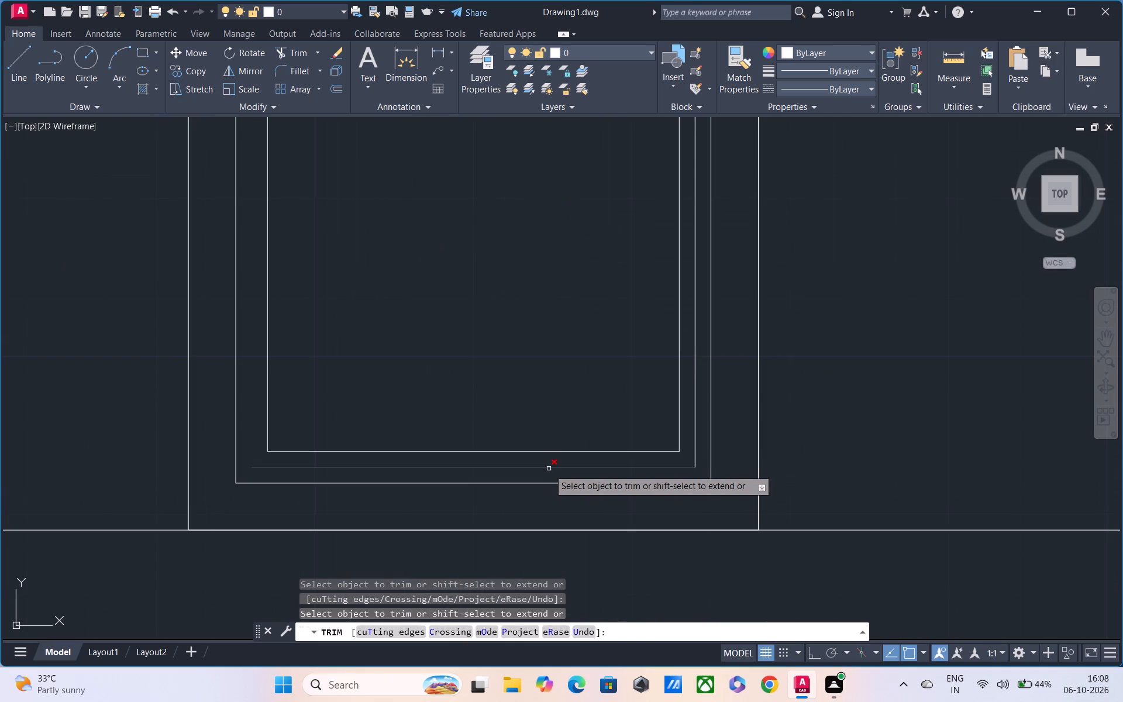
click(549, 469)
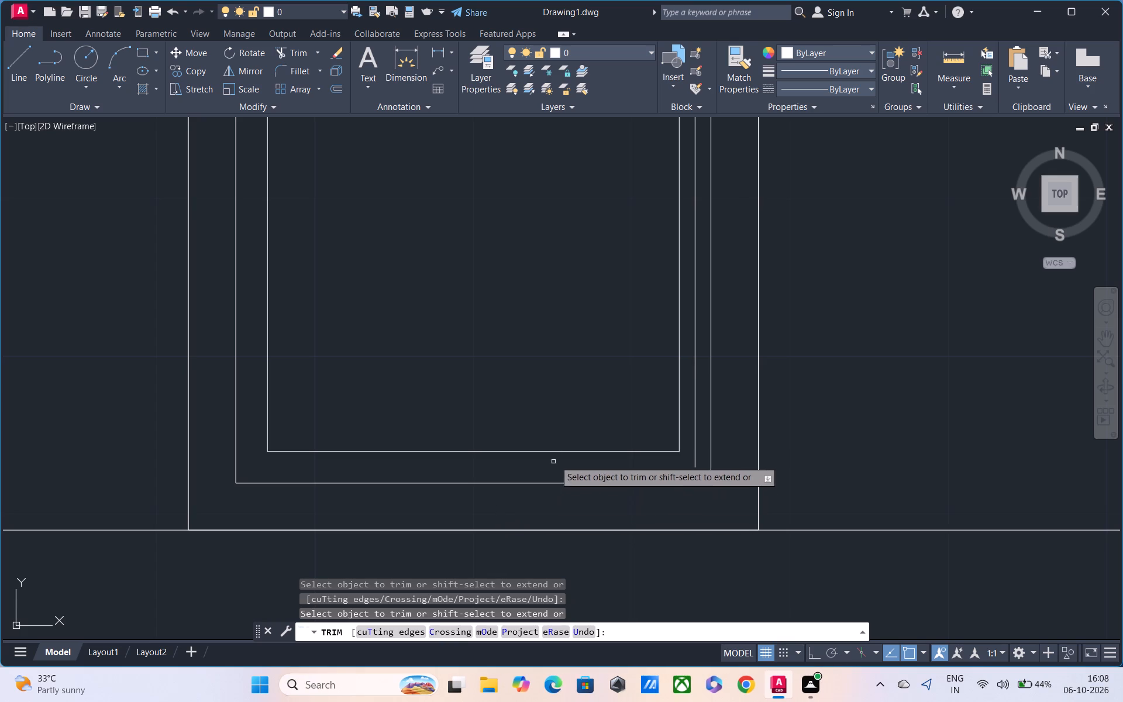
click(694, 367)
Trim the door rail's right ends beyond the innermost outline and that outline's right segment between the rail lines.
middle_drag(694, 367, 688, 550)
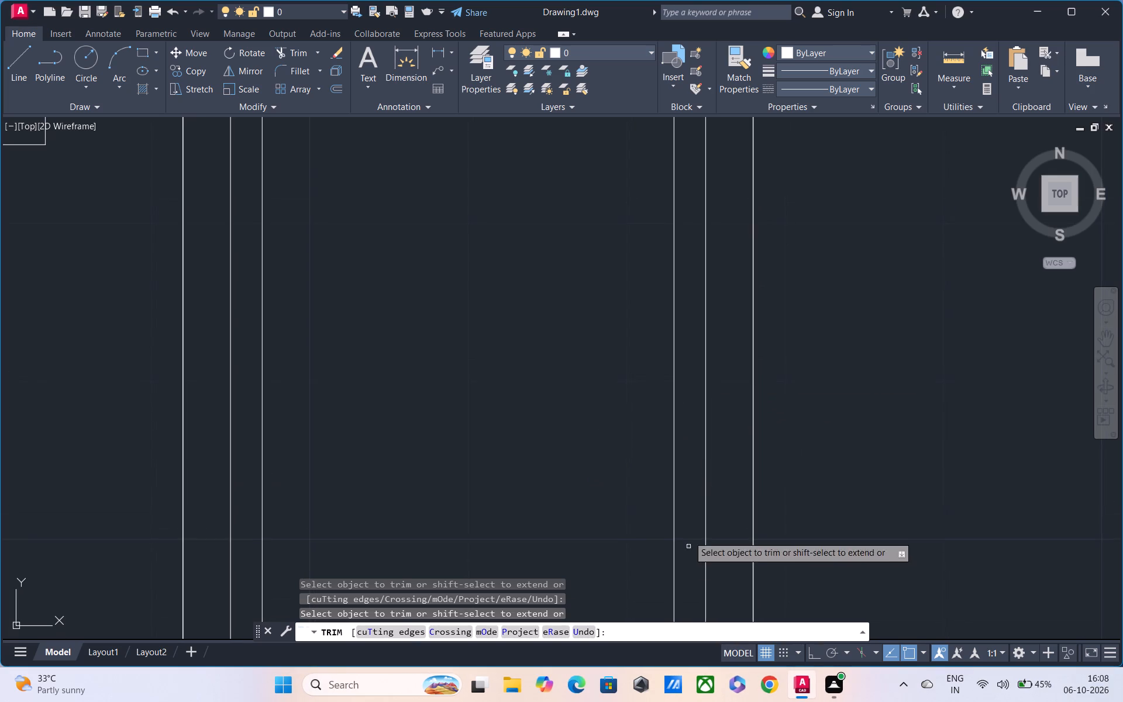
scroll(688, 456, down, 3)
middle_drag(662, 391, 647, 453)
scroll(656, 418, up, 3)
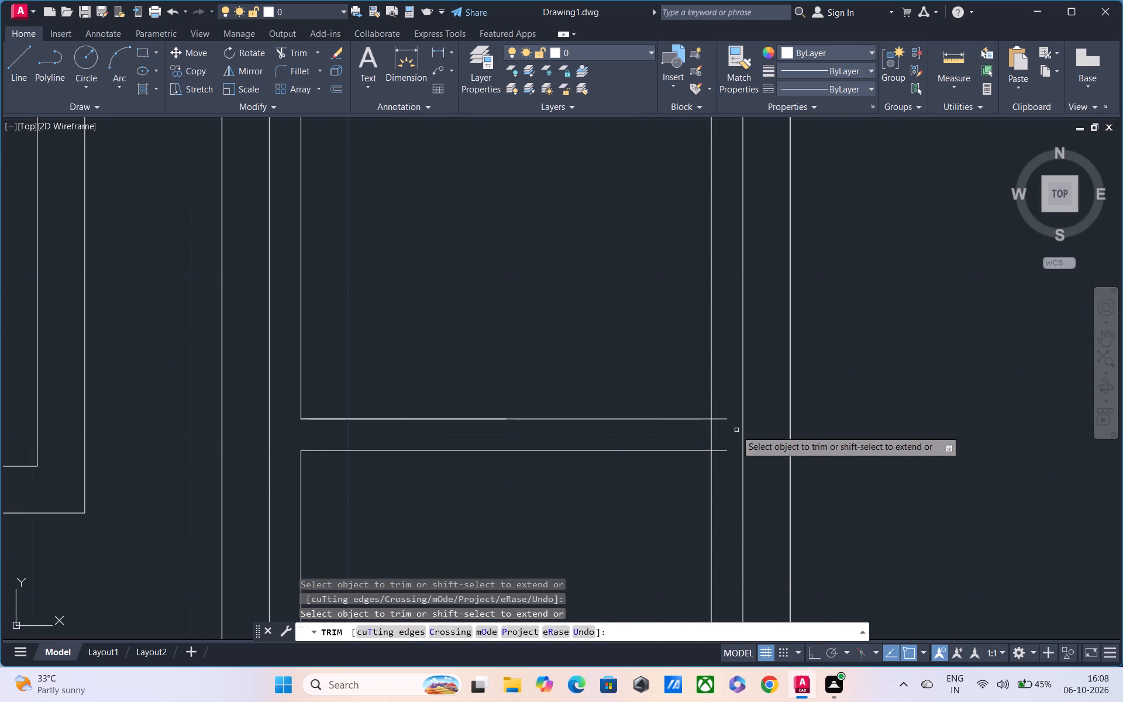
drag(720, 400, 721, 454)
drag(718, 429, 671, 453)
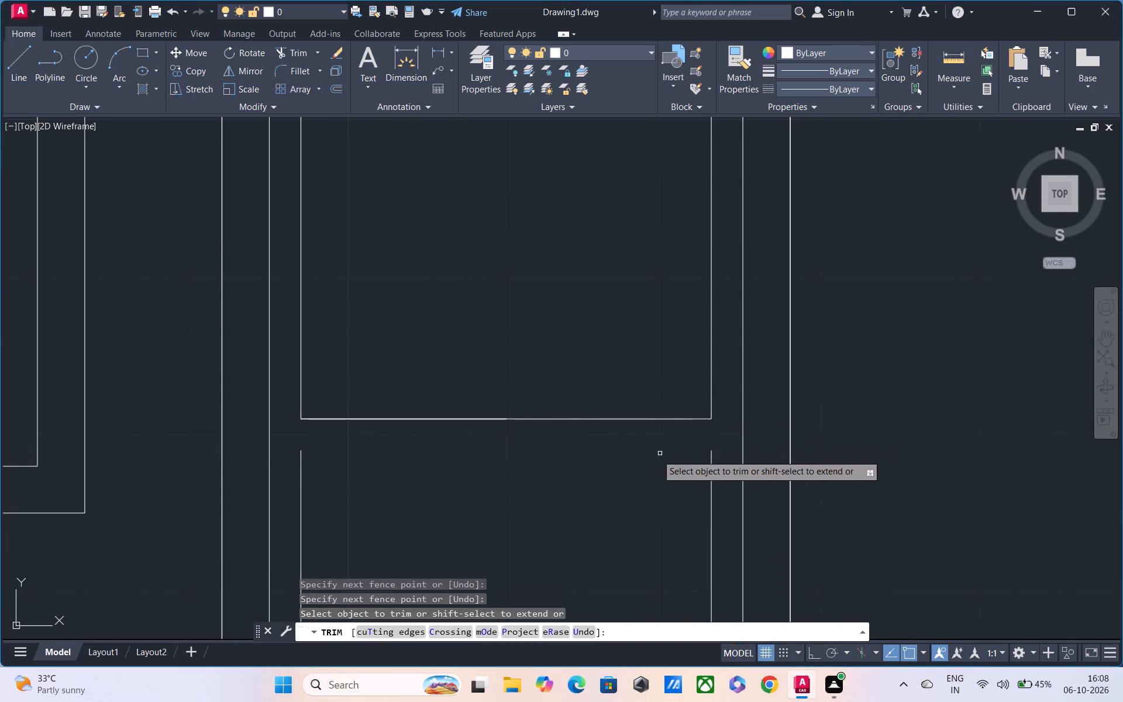
key(ctrl+z)
drag(696, 432, 714, 436)
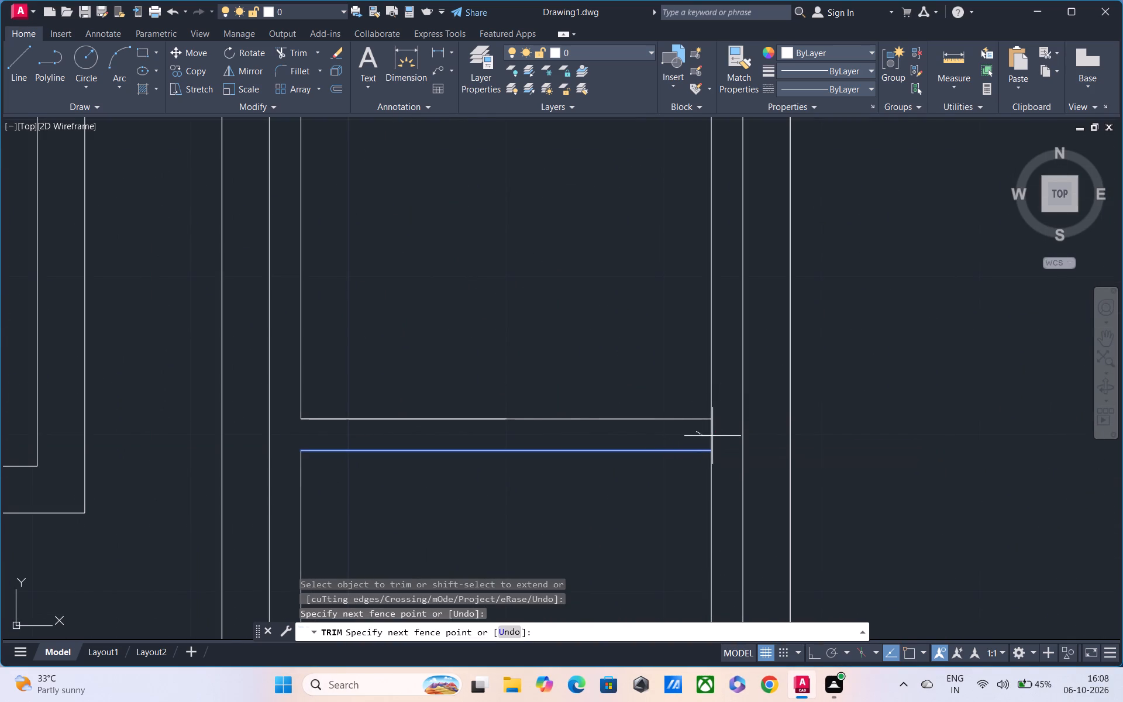
drag(714, 436, 718, 436)
scroll(718, 436, down, 2)
middle_drag(626, 487, 595, 535)
scroll(578, 489, down, 2)
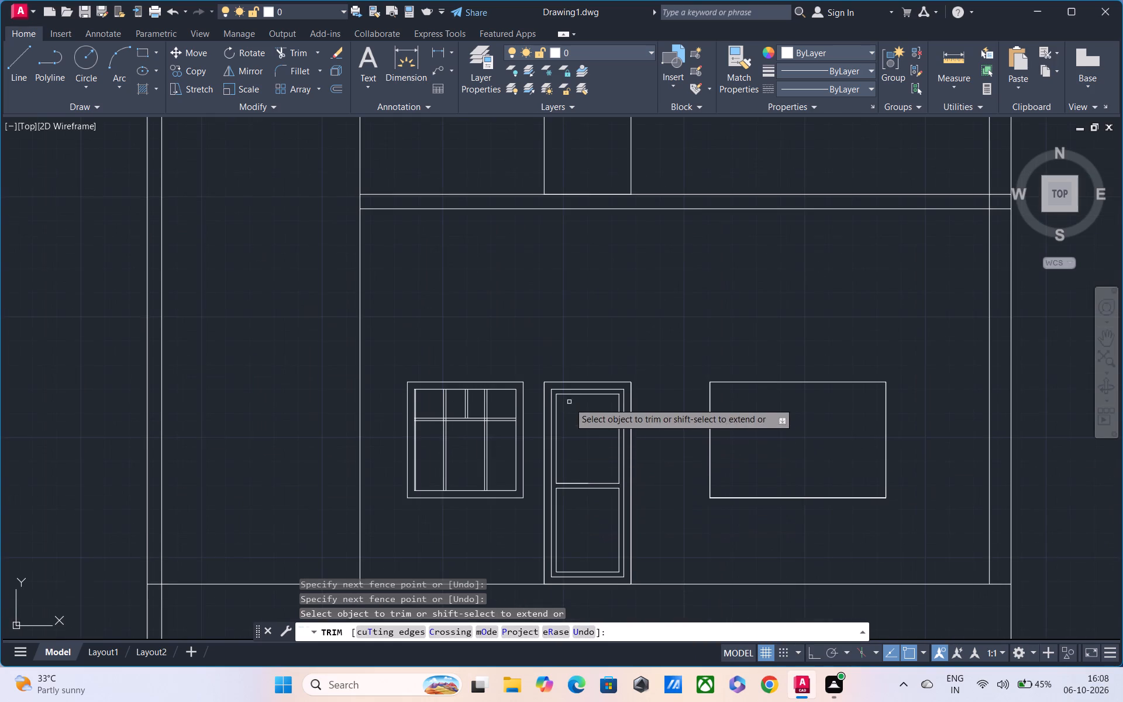
middle_drag(569, 402, 565, 366)
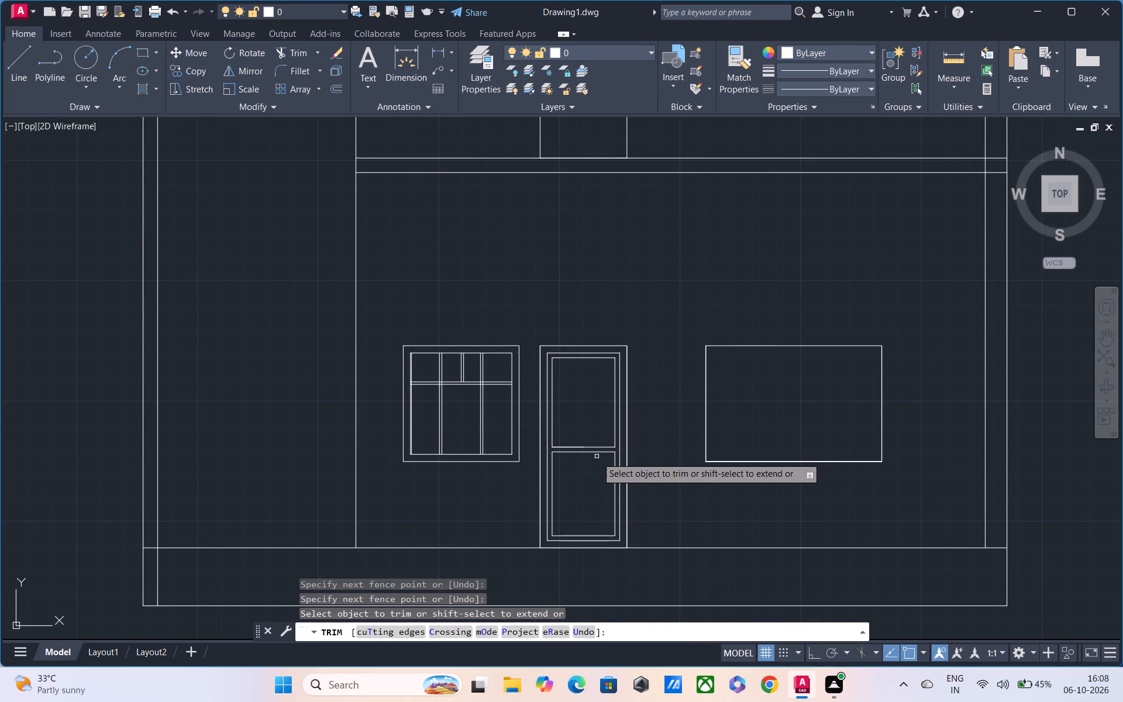
middle_drag(585, 468, 554, 436)
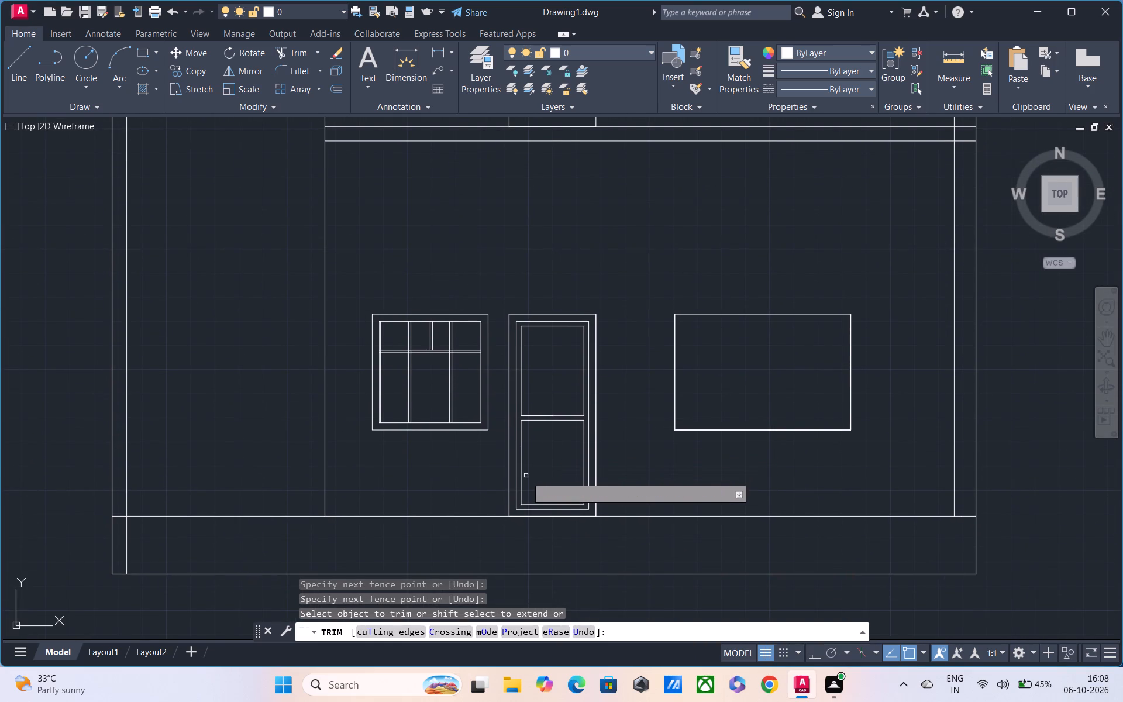
middle_drag(533, 455, 526, 468)
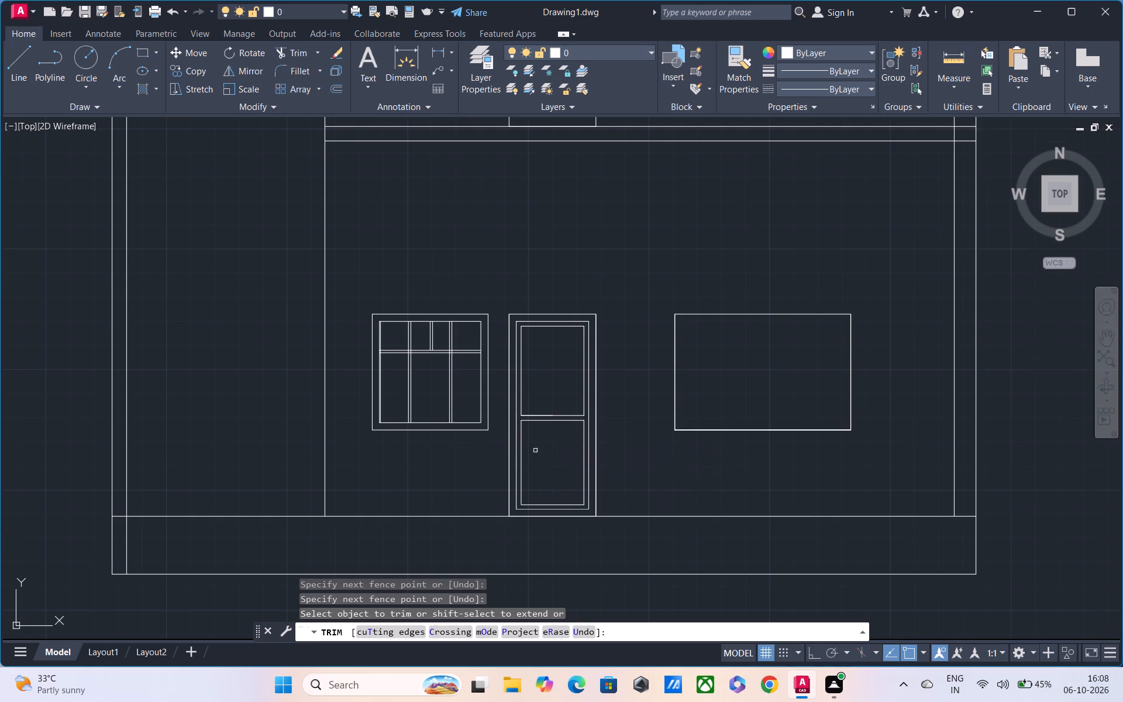
middle_drag(526, 468, 513, 477)
scroll(618, 399, down, 1)
middle_drag(604, 400, 546, 402)
key(Escape)
Offset the polyline outline of the ground-floor window right of the door 3" inward to form its frame.
middle_drag(599, 381, 549, 369)
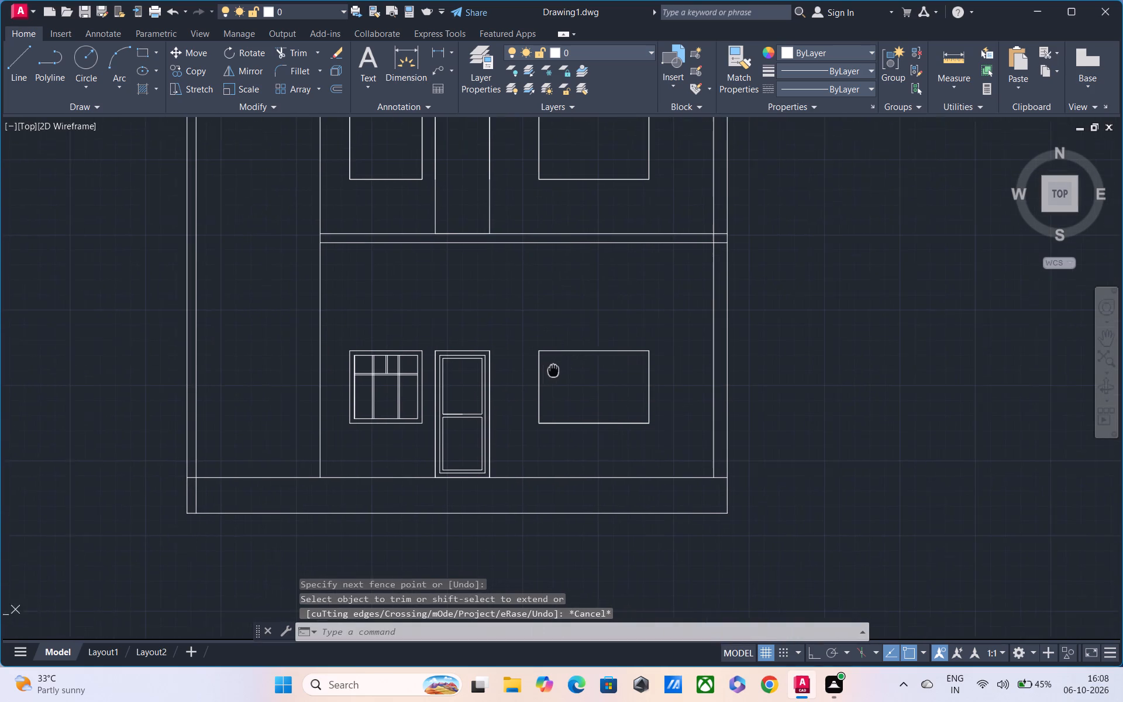
middle_drag(549, 369, 547, 369)
key(o)
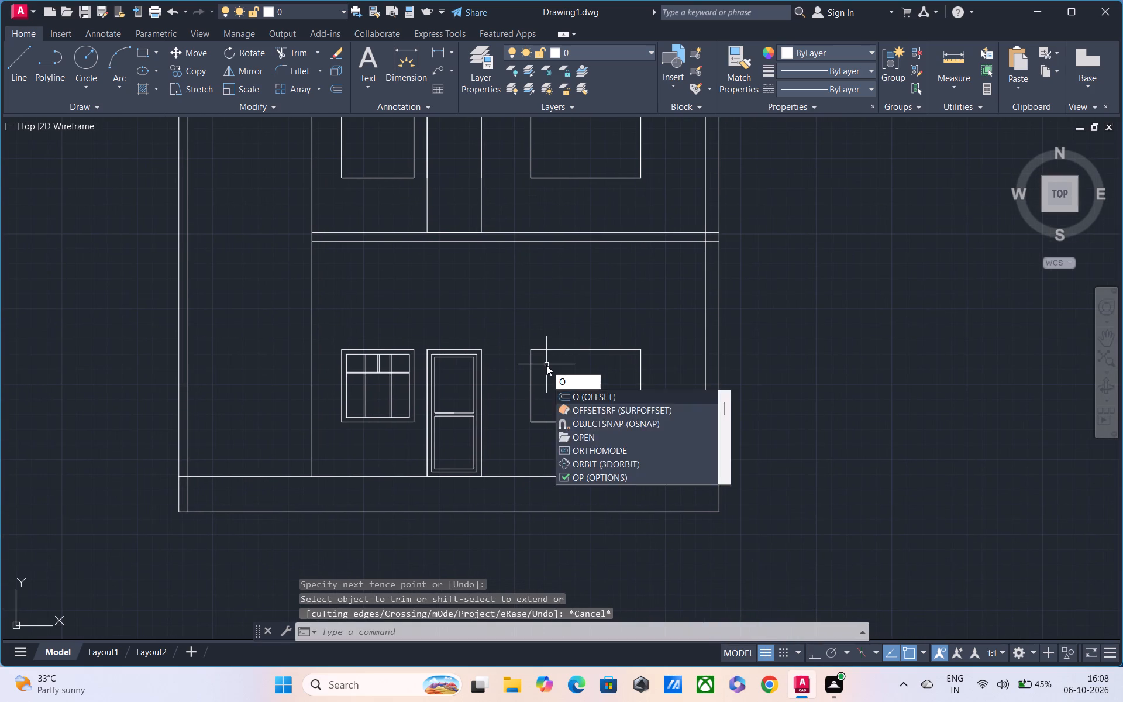
text(F)
key(space)
text(3")
key(Return)
click(531, 364)
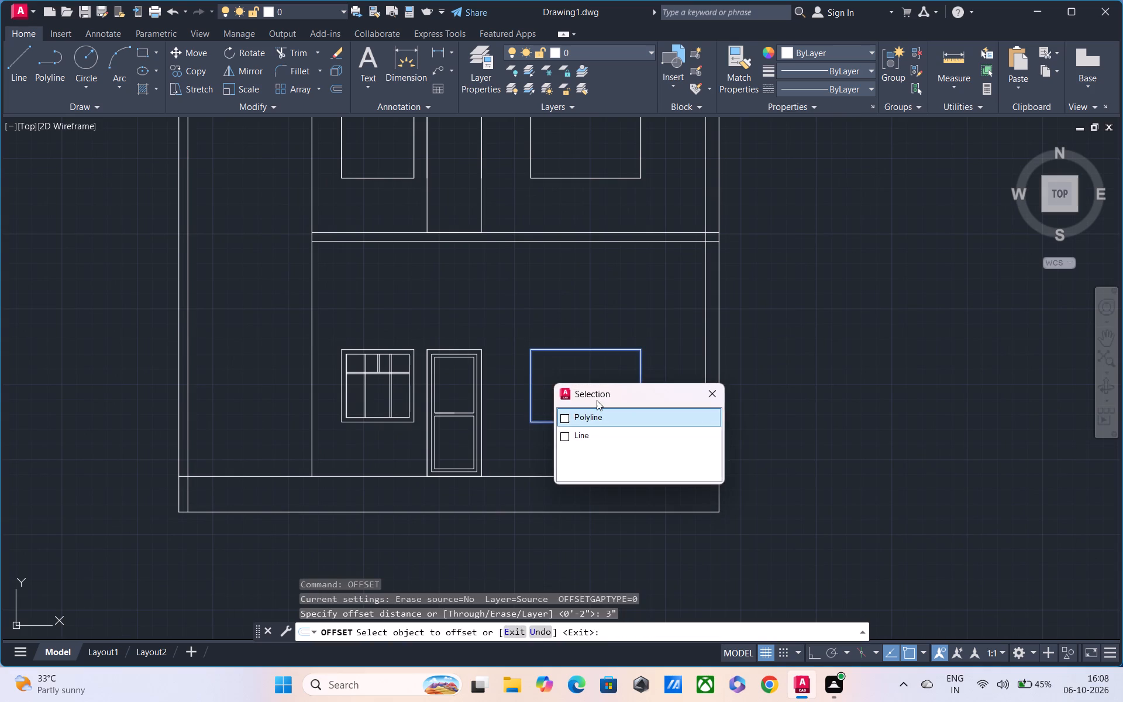
click(592, 418)
click(580, 407)
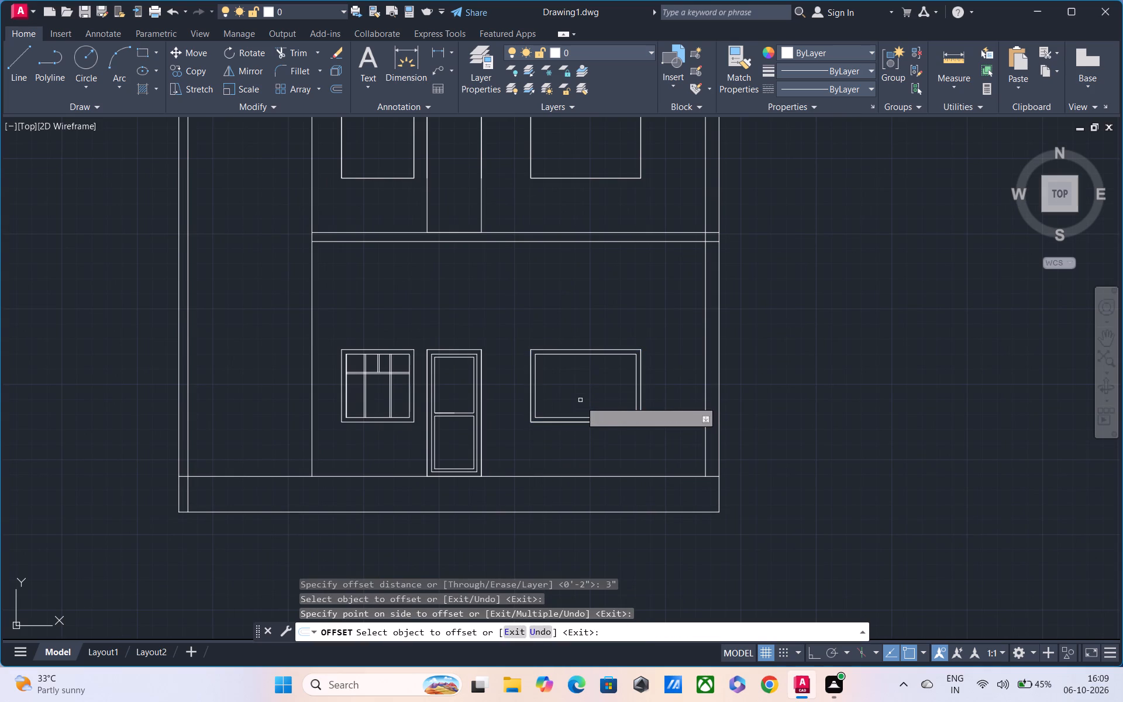
middle_drag(519, 374, 487, 364)
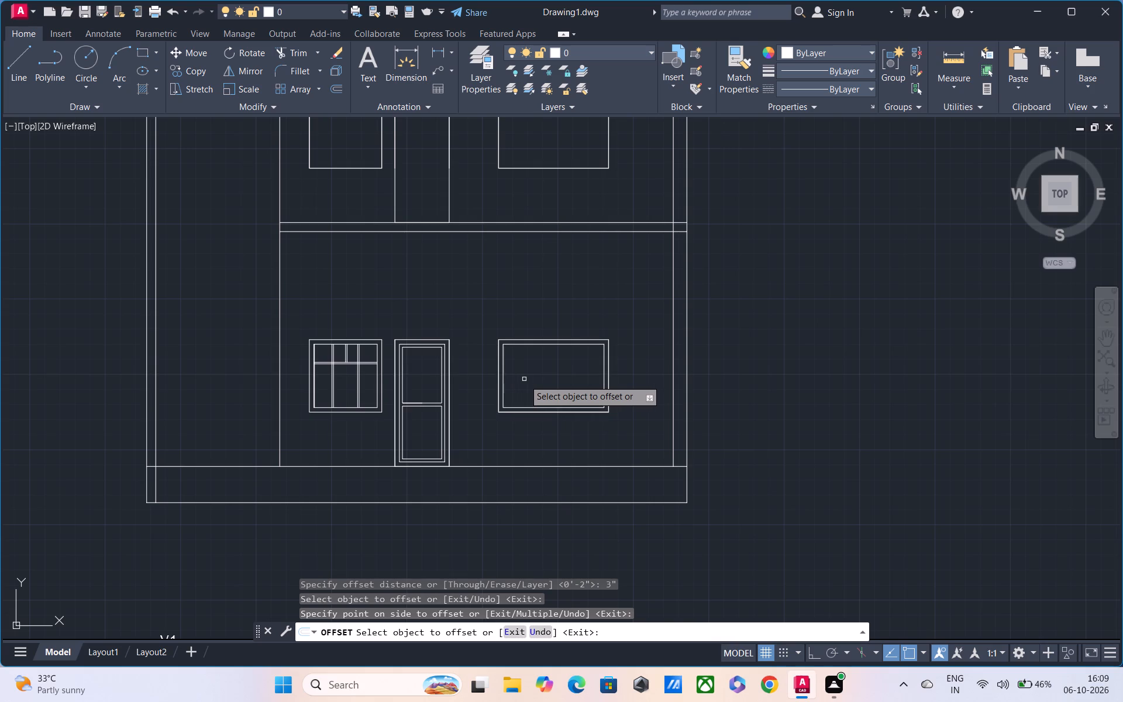
key(Escape)
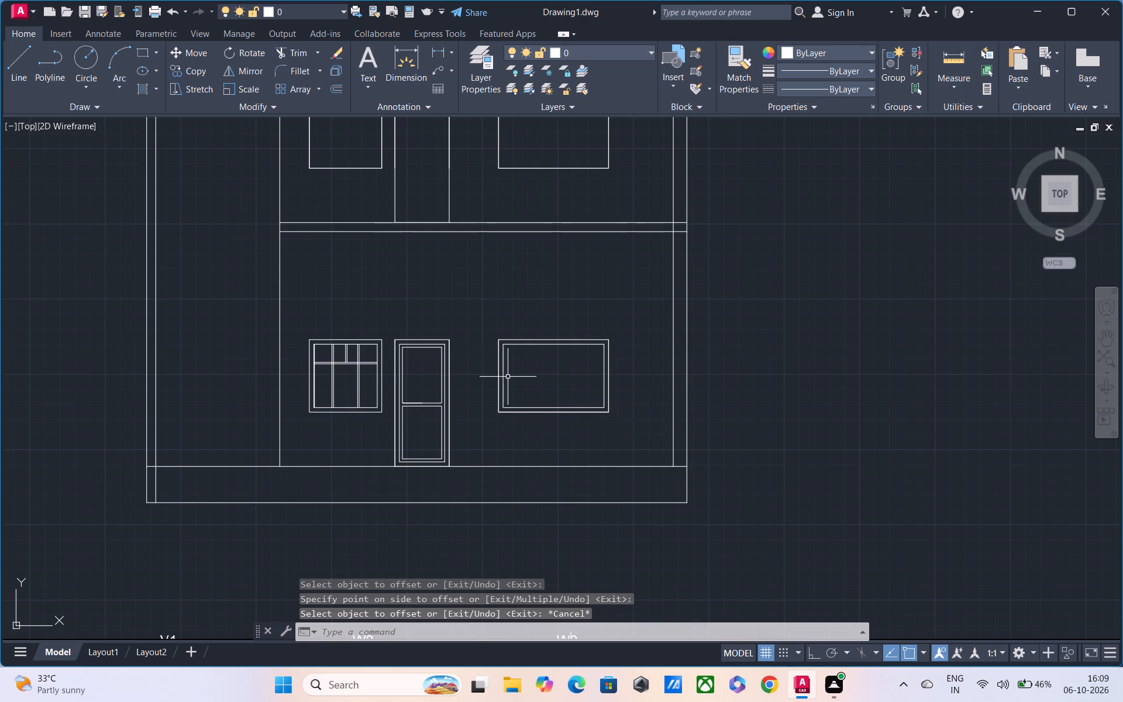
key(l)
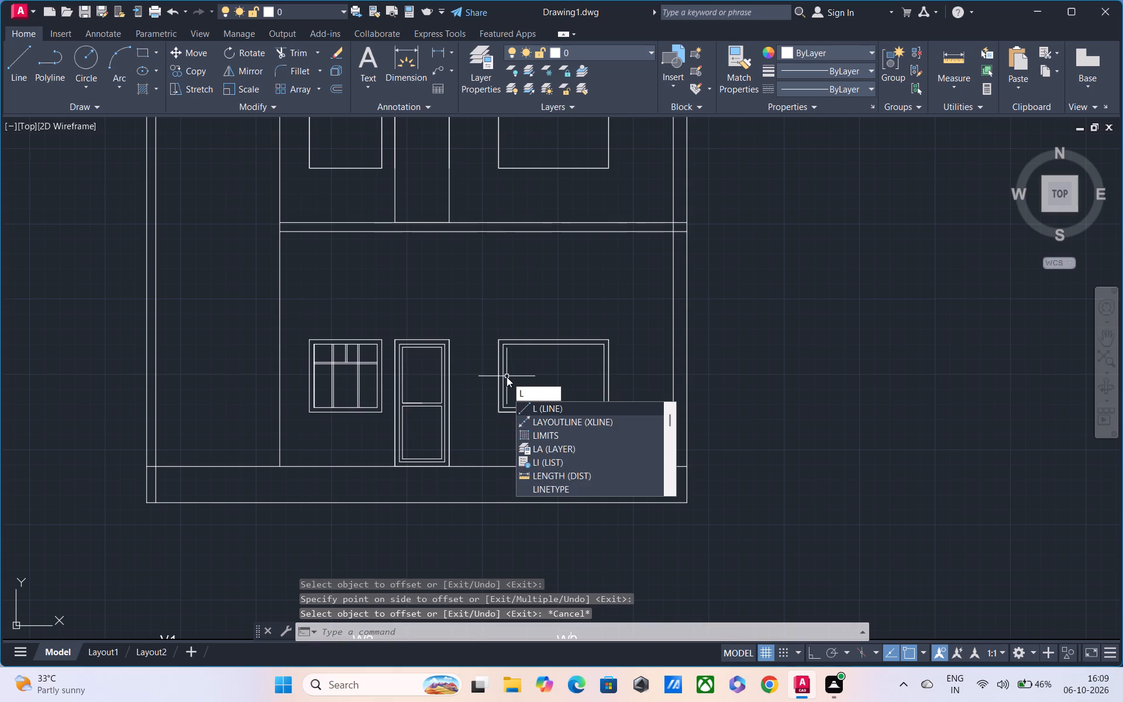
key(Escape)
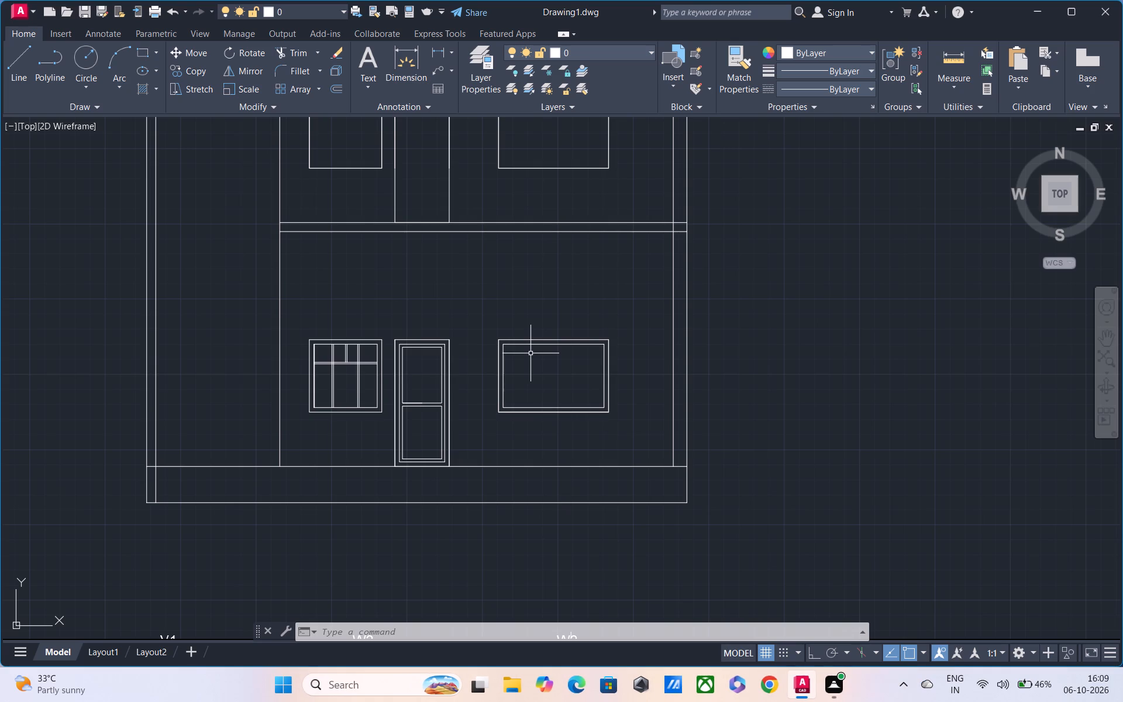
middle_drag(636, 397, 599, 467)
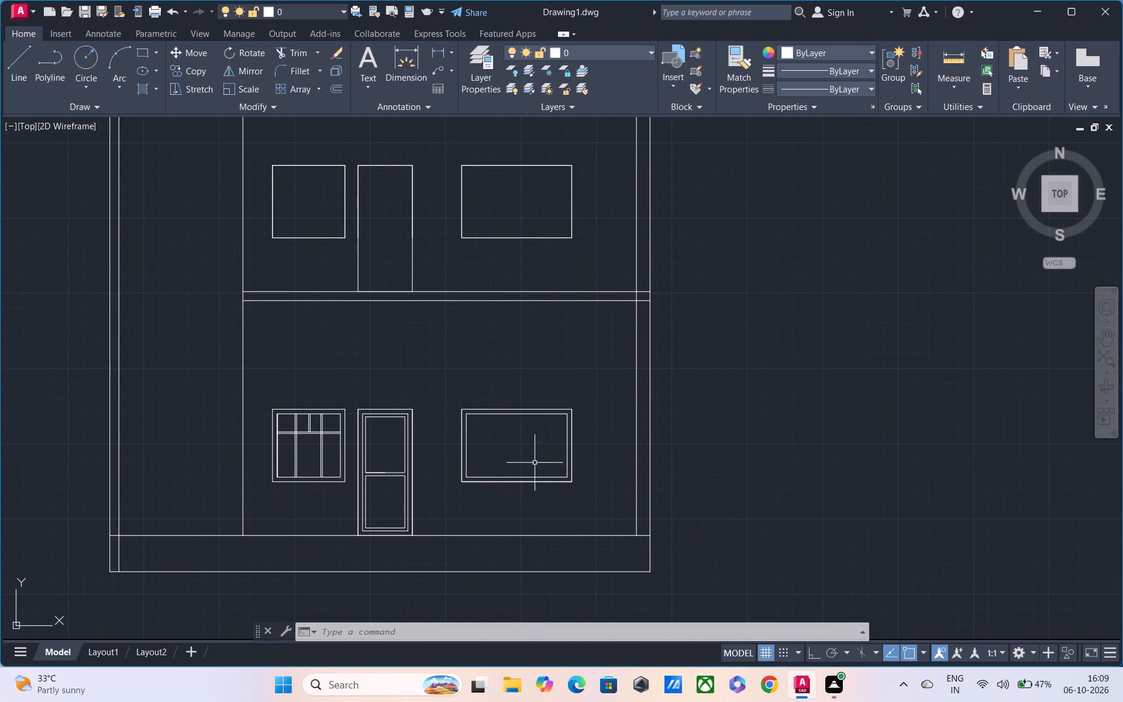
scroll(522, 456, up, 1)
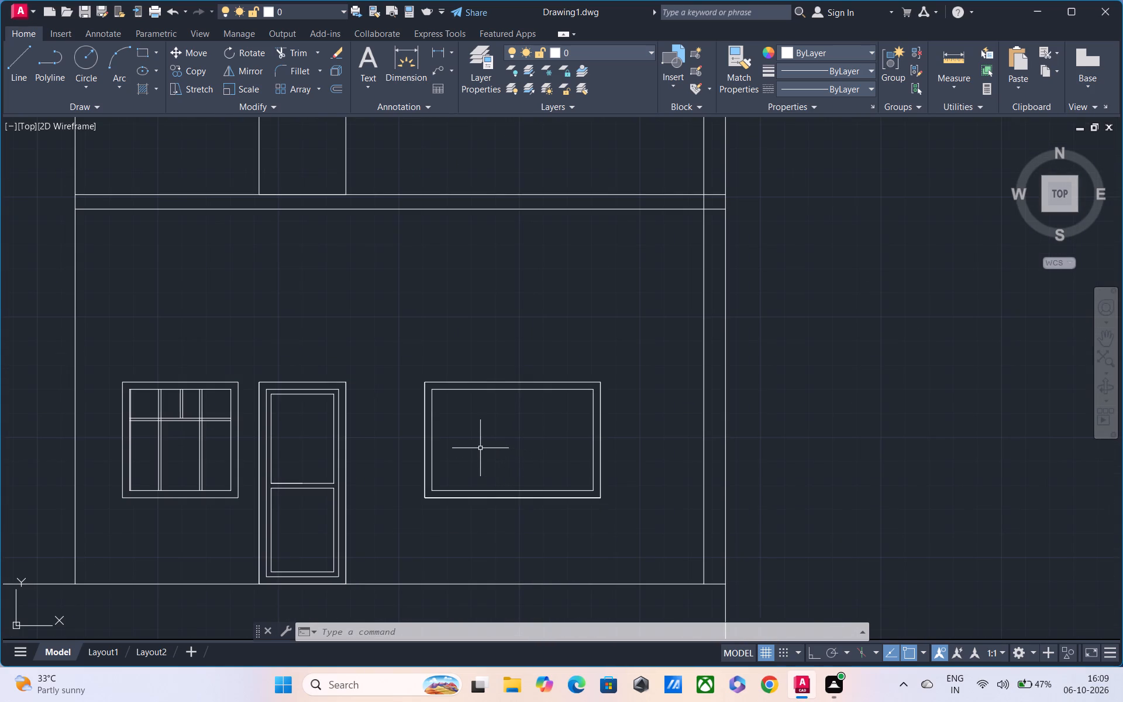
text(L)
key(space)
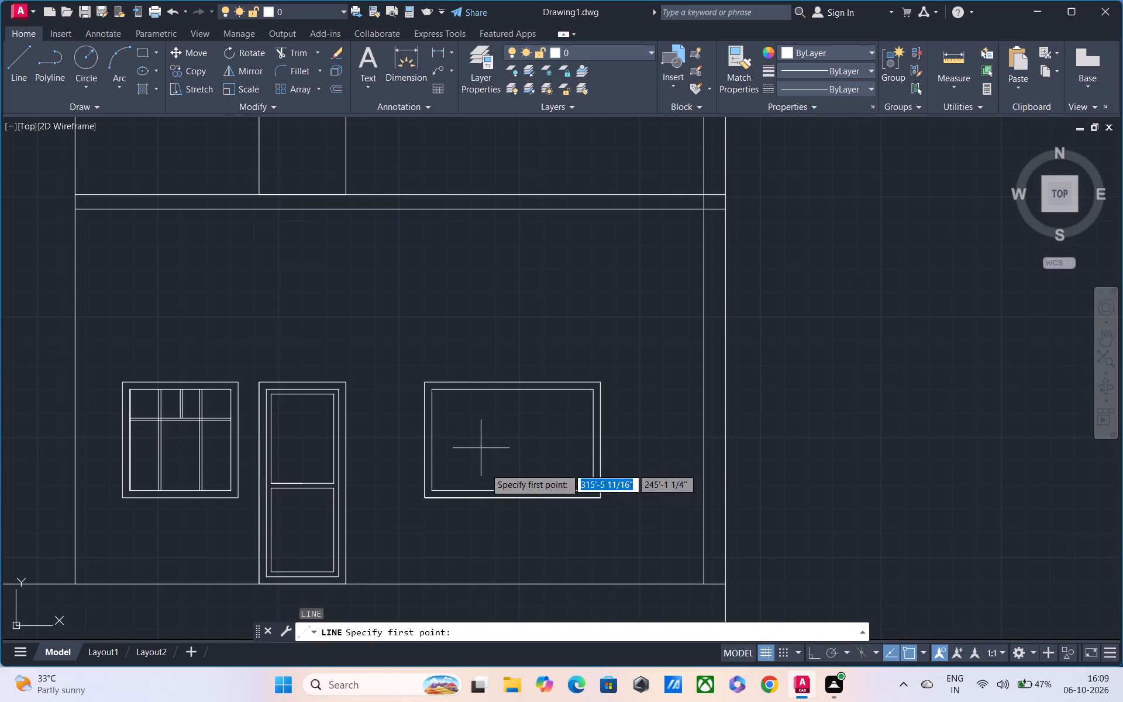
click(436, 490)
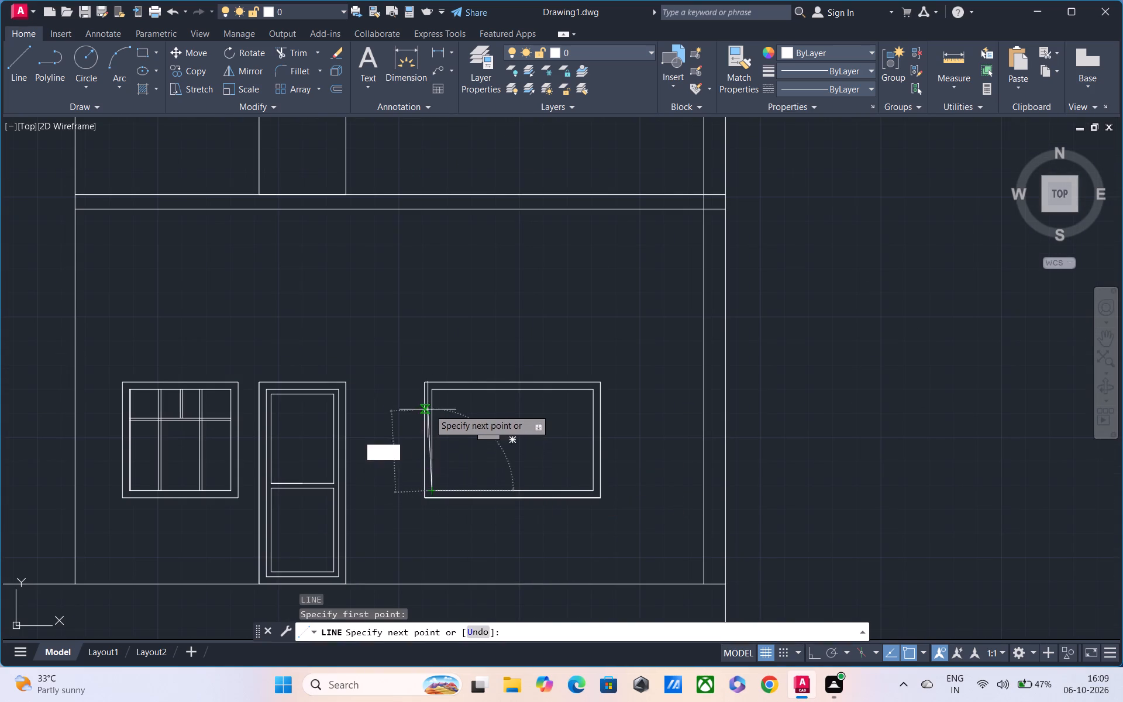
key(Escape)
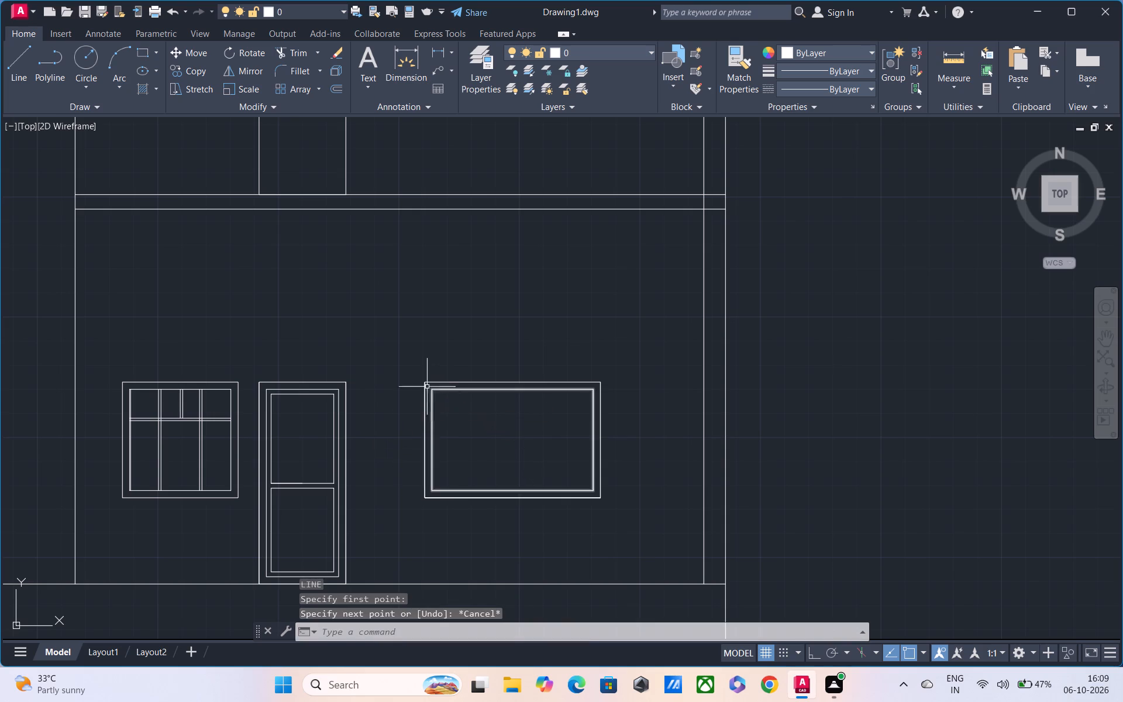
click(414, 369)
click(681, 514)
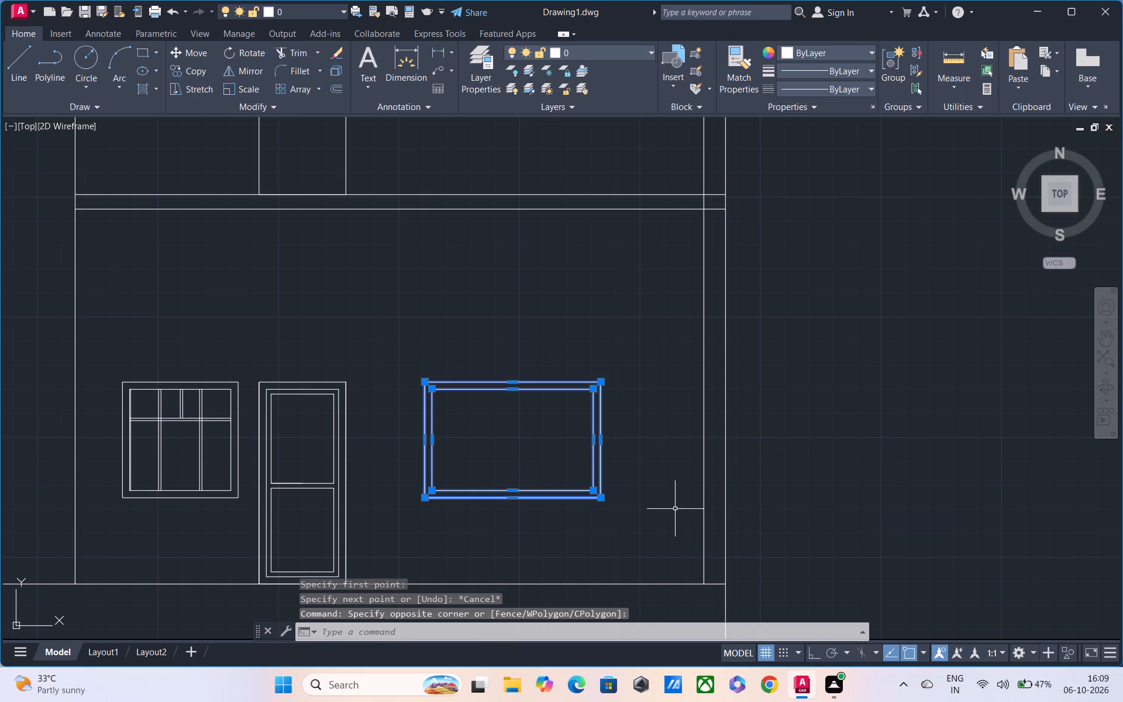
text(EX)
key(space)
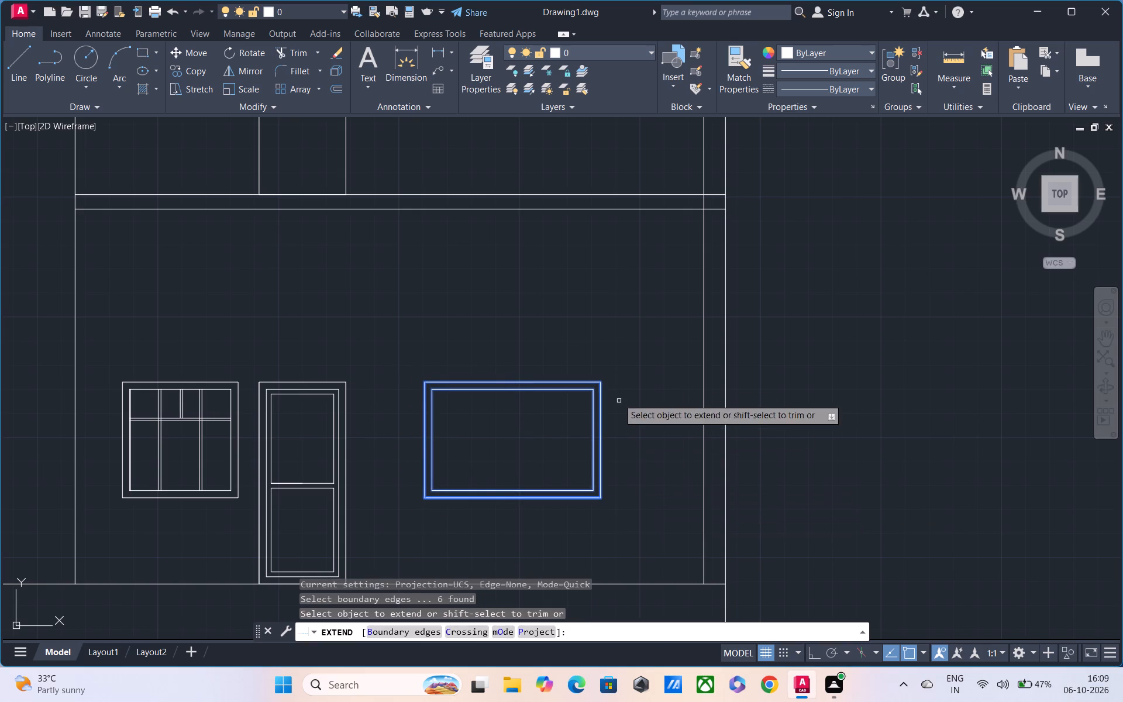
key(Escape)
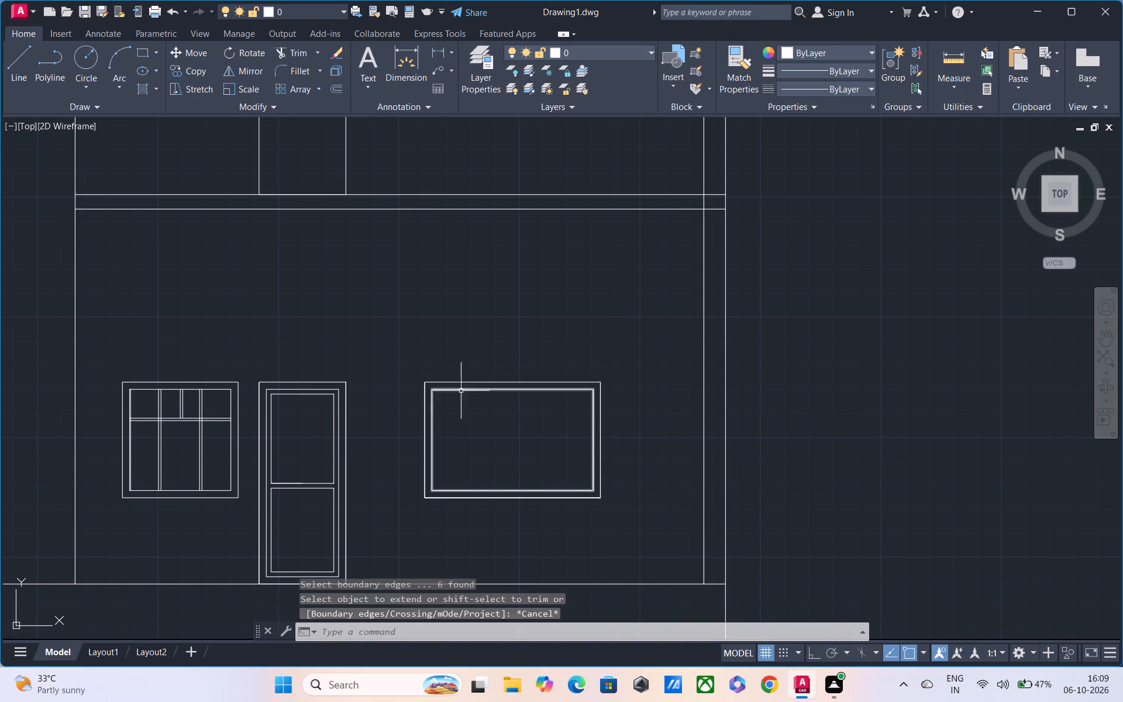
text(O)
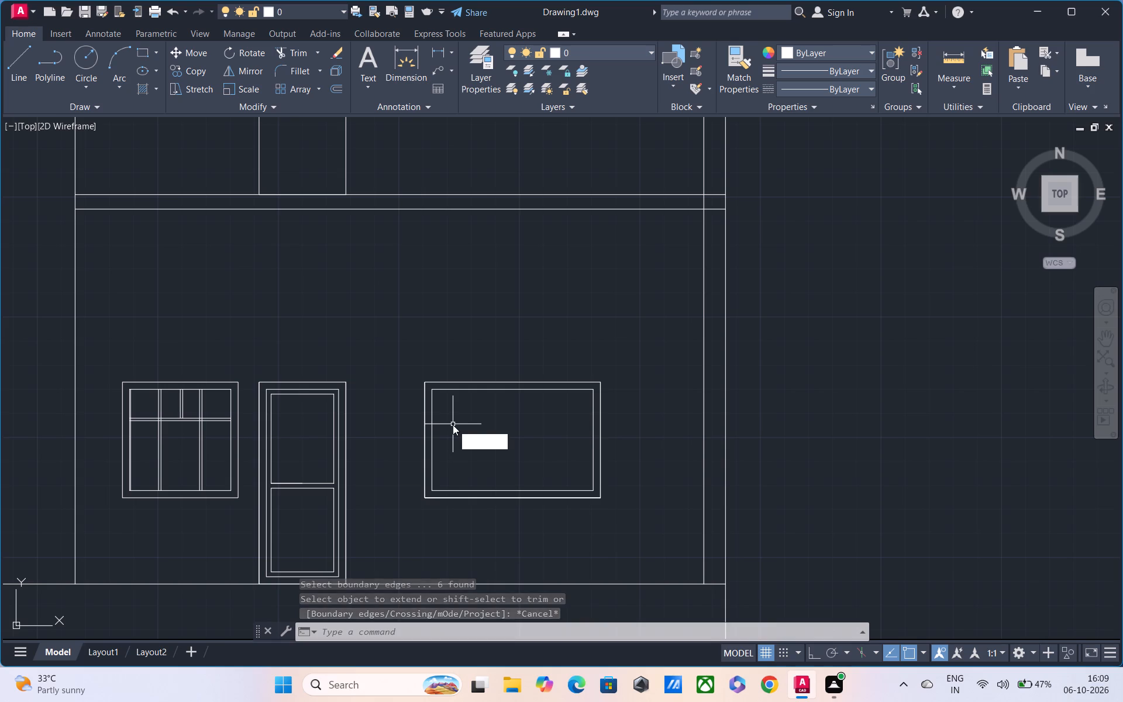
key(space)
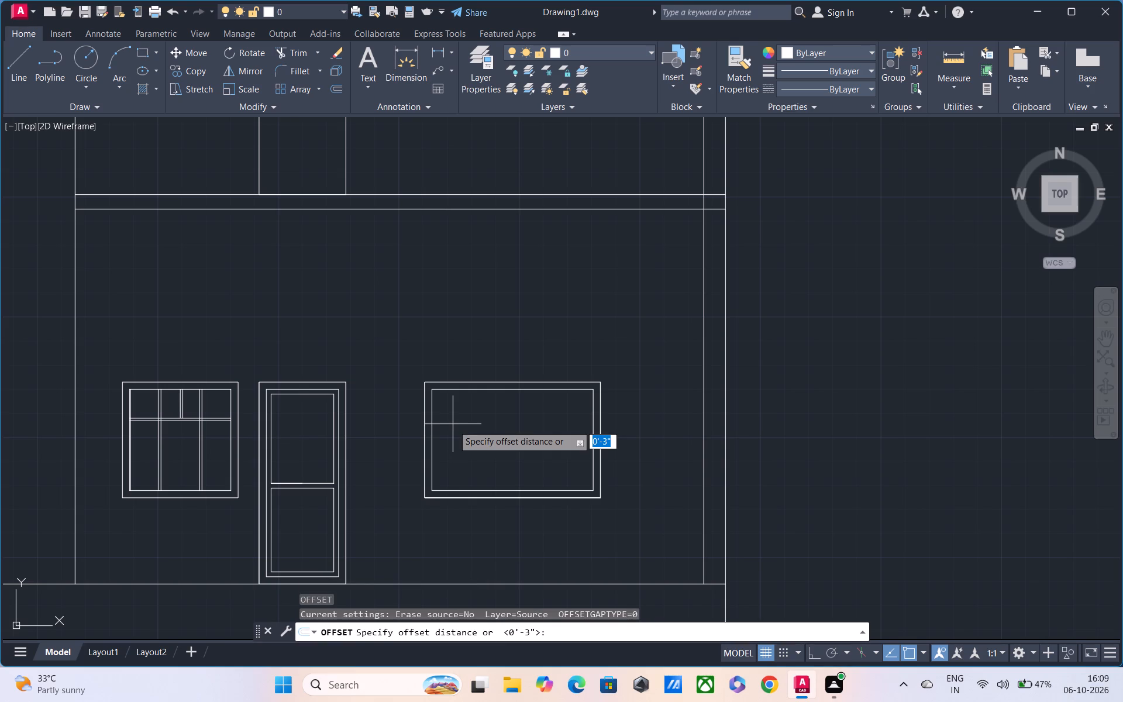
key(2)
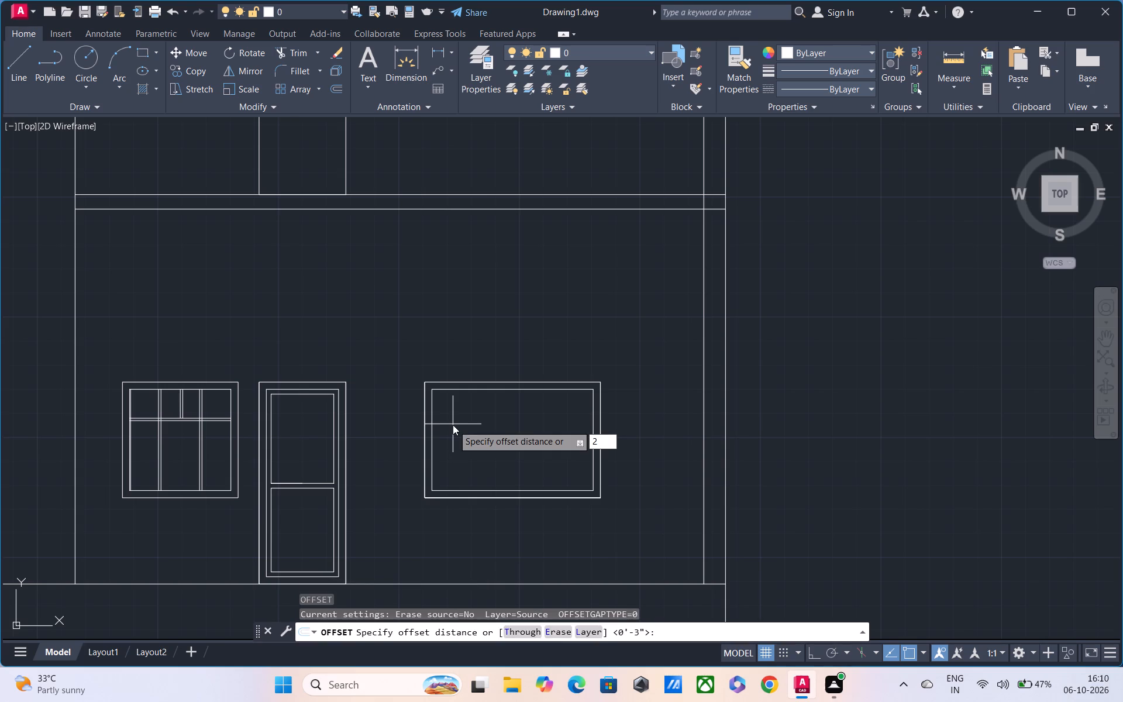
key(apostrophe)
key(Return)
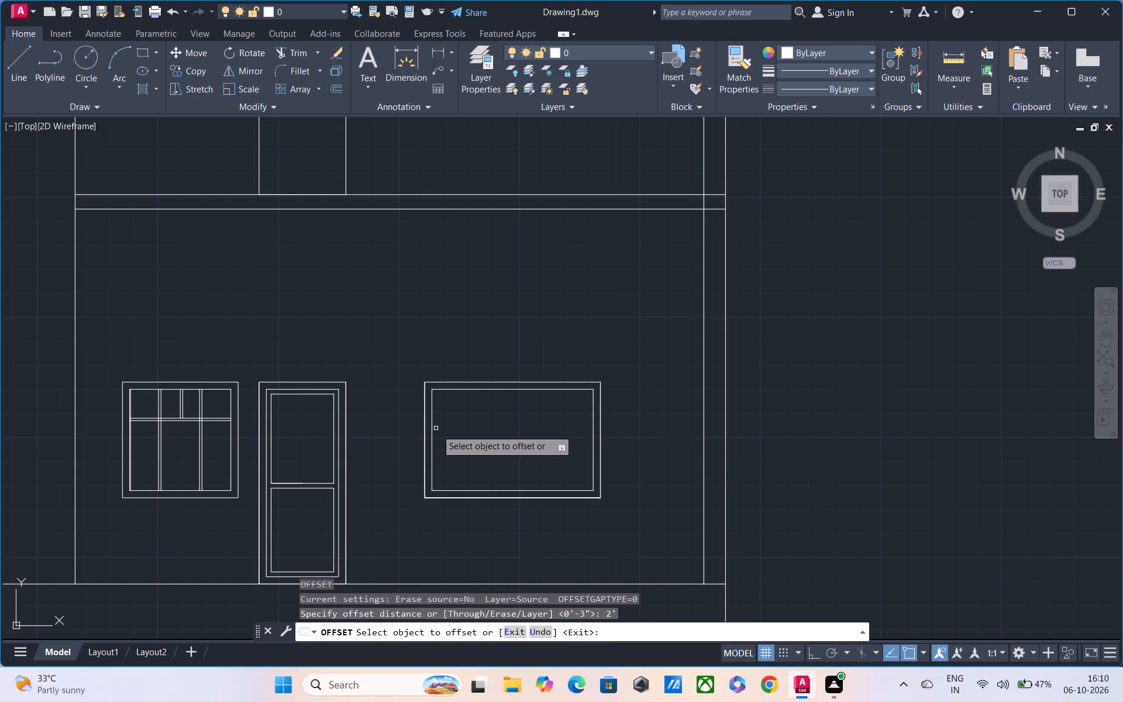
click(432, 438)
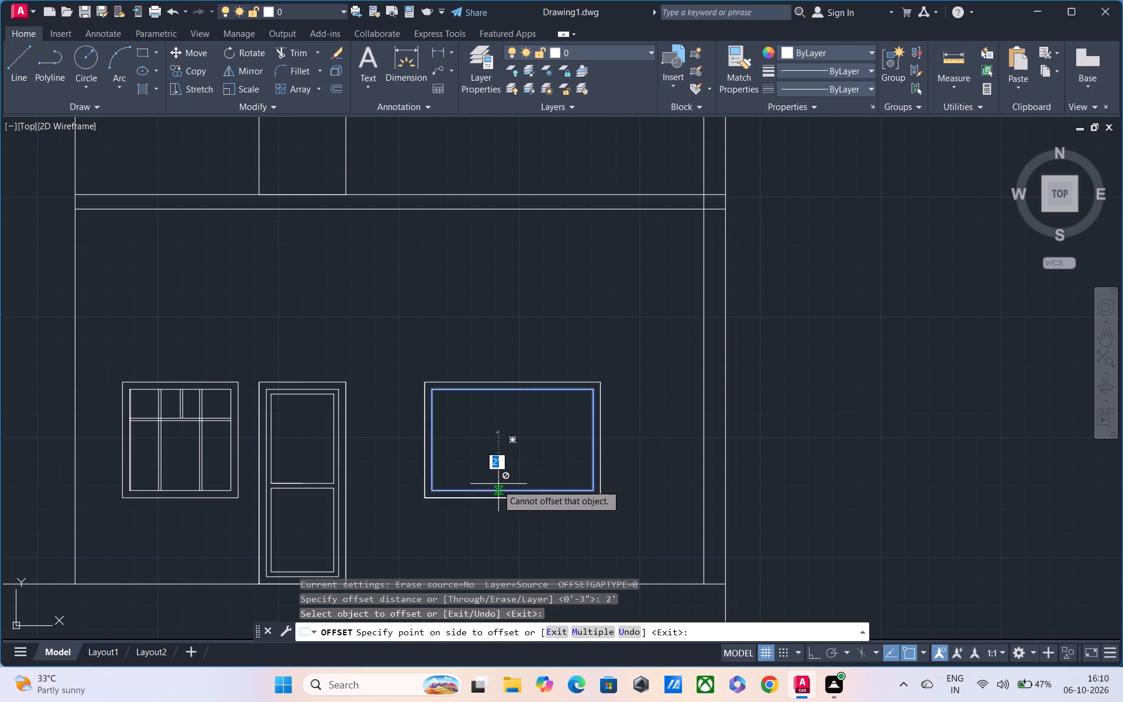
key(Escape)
Explode the outer and inner frame outlines of the ground-floor window right of the door.
click(414, 363)
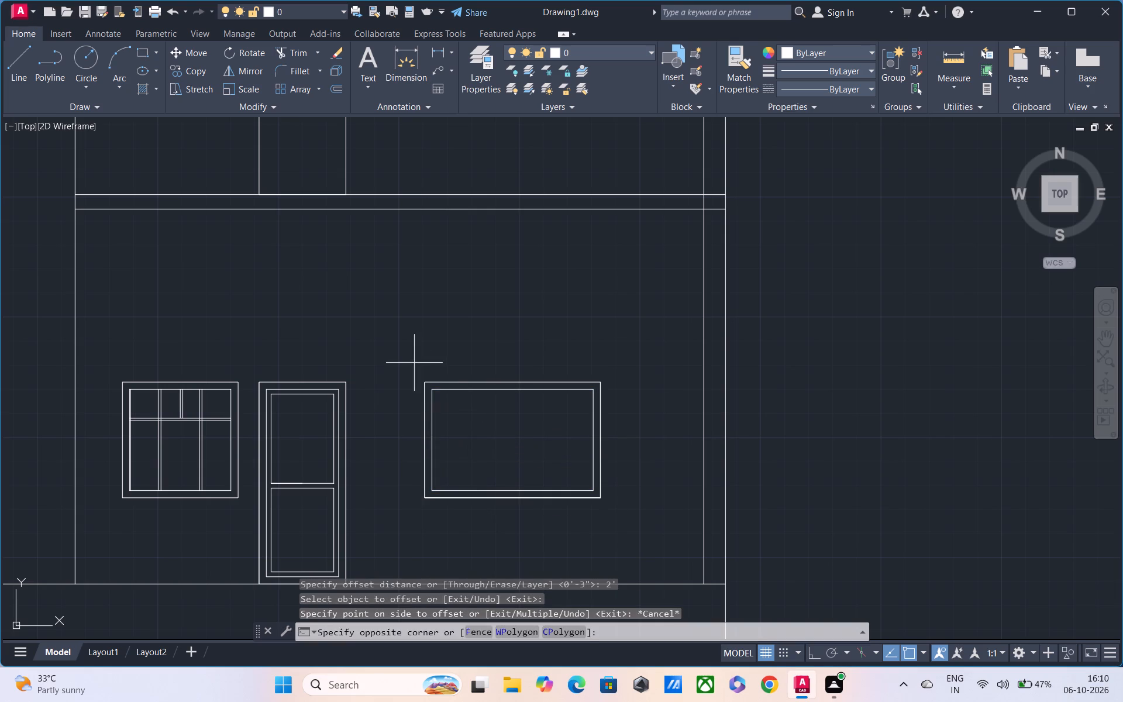
click(633, 525)
text(EX)
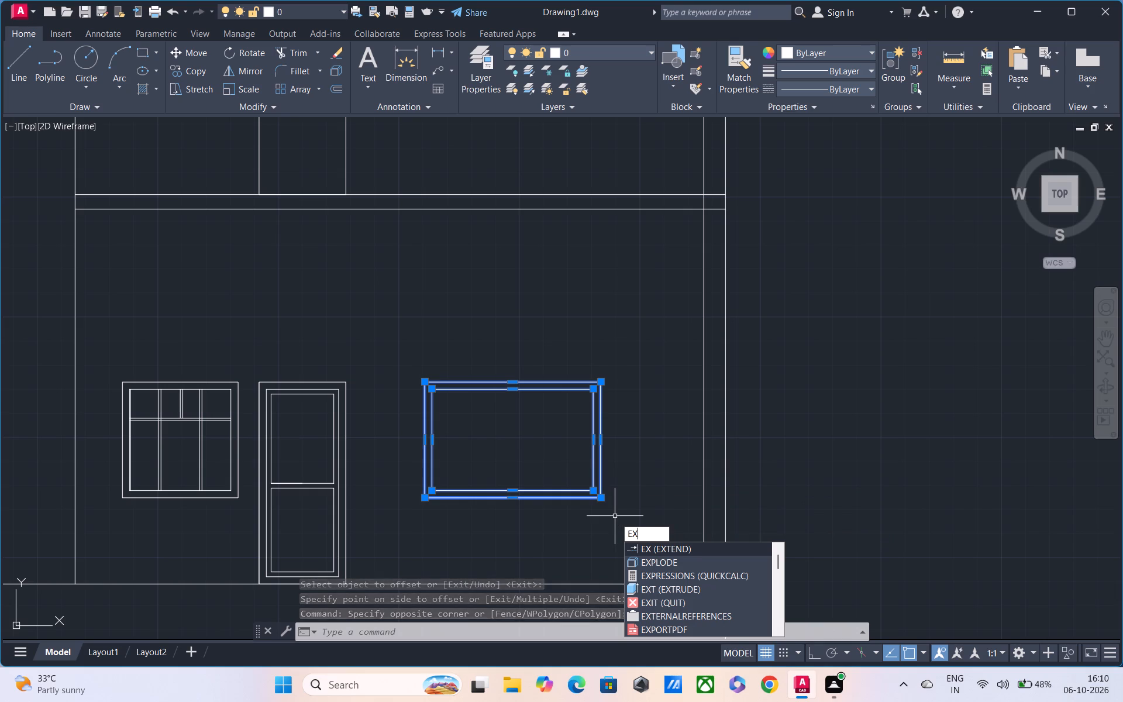
click(671, 565)
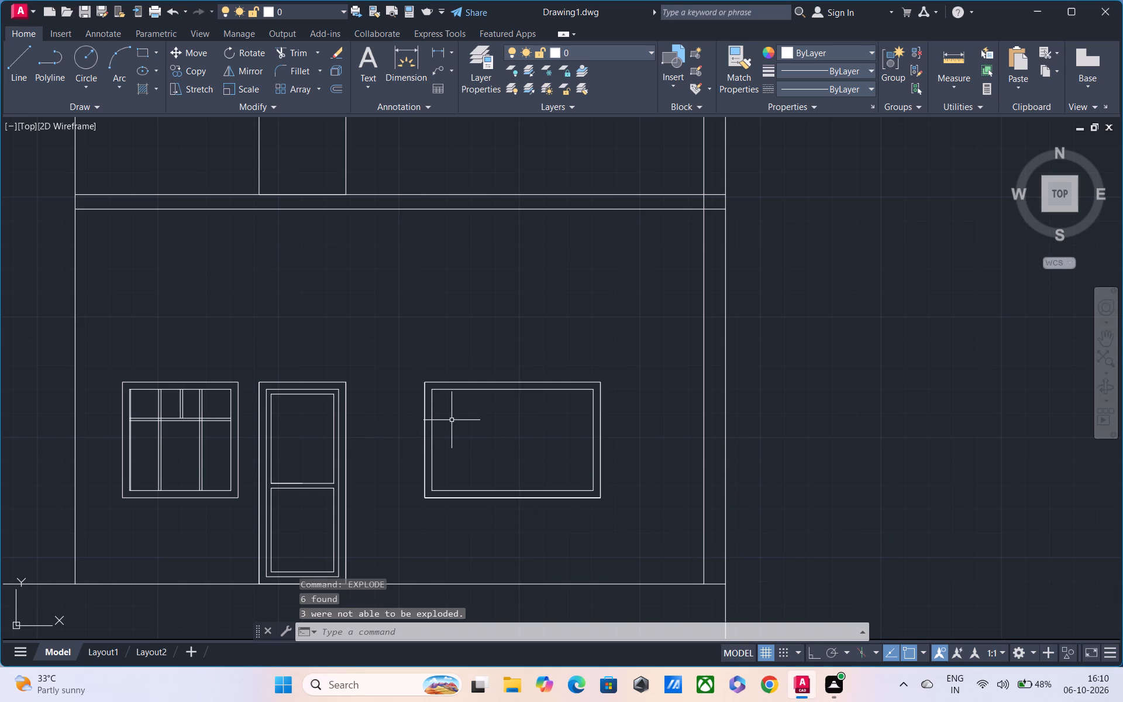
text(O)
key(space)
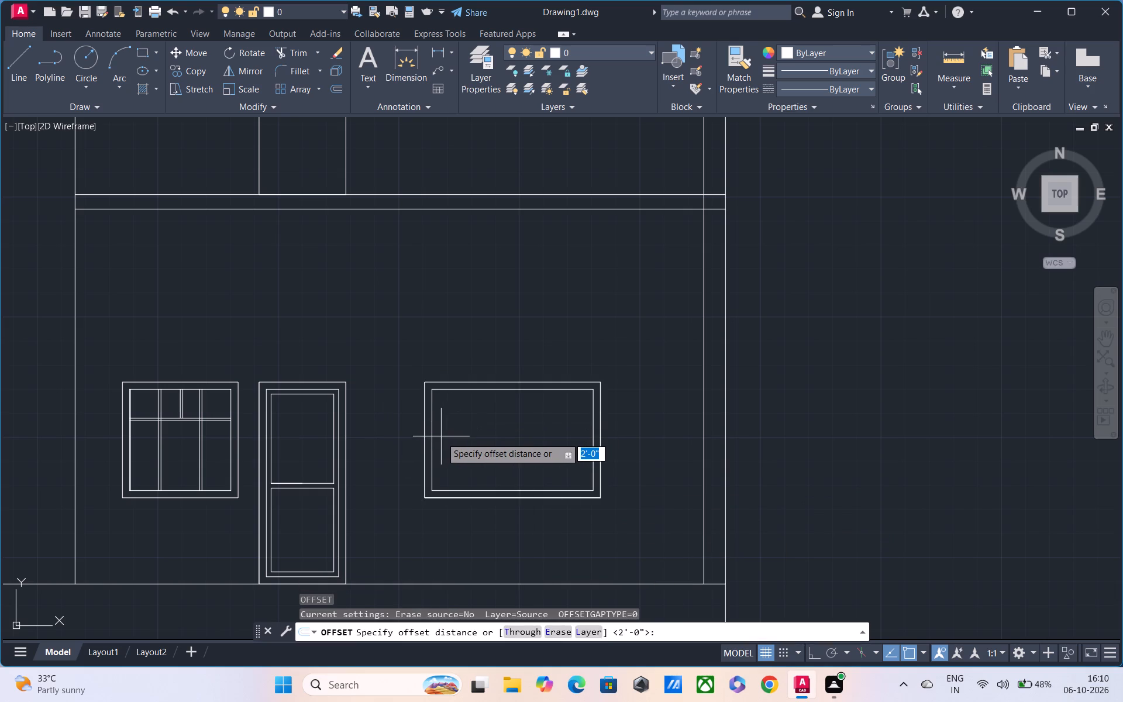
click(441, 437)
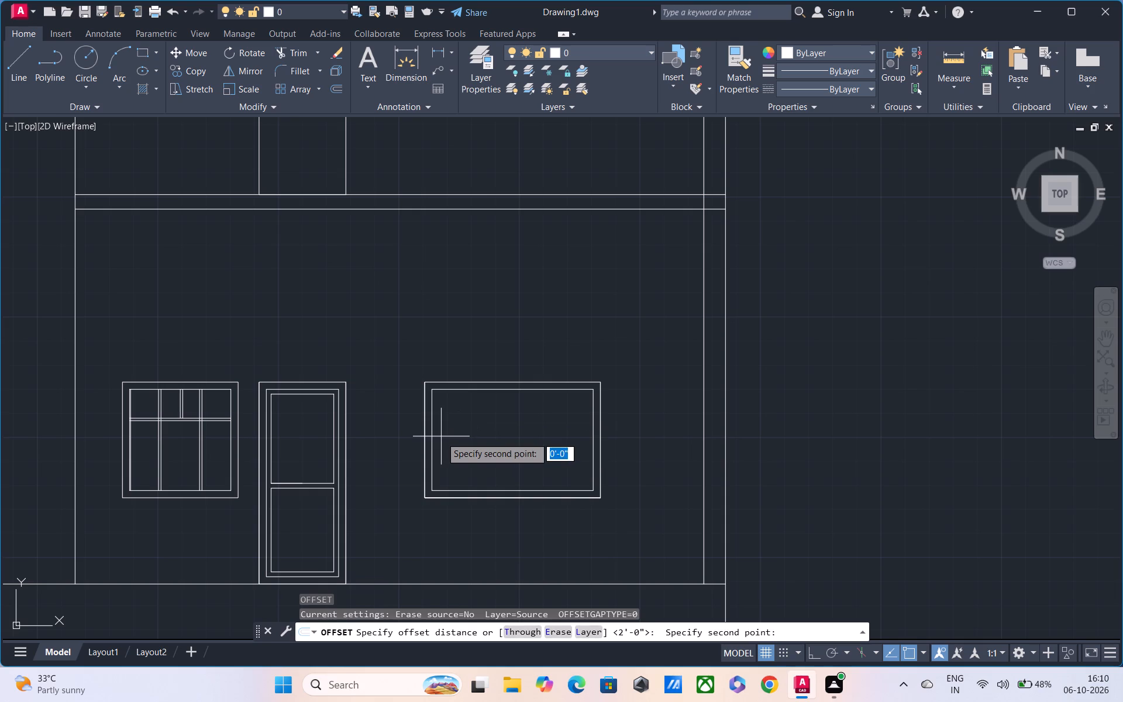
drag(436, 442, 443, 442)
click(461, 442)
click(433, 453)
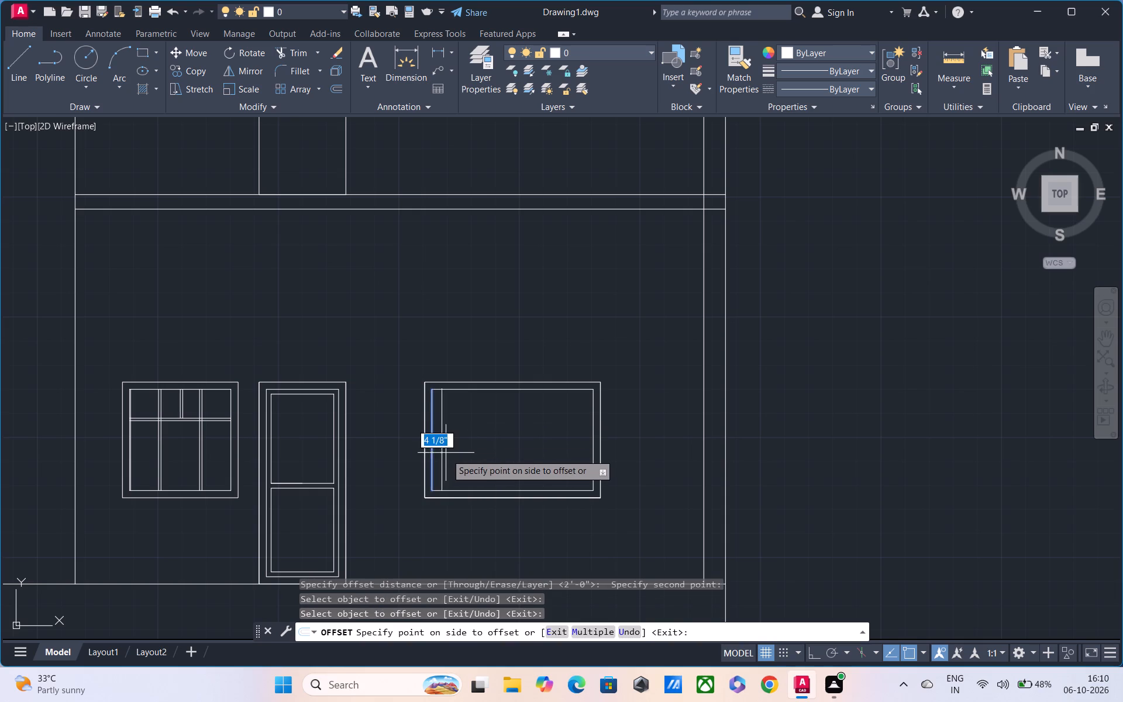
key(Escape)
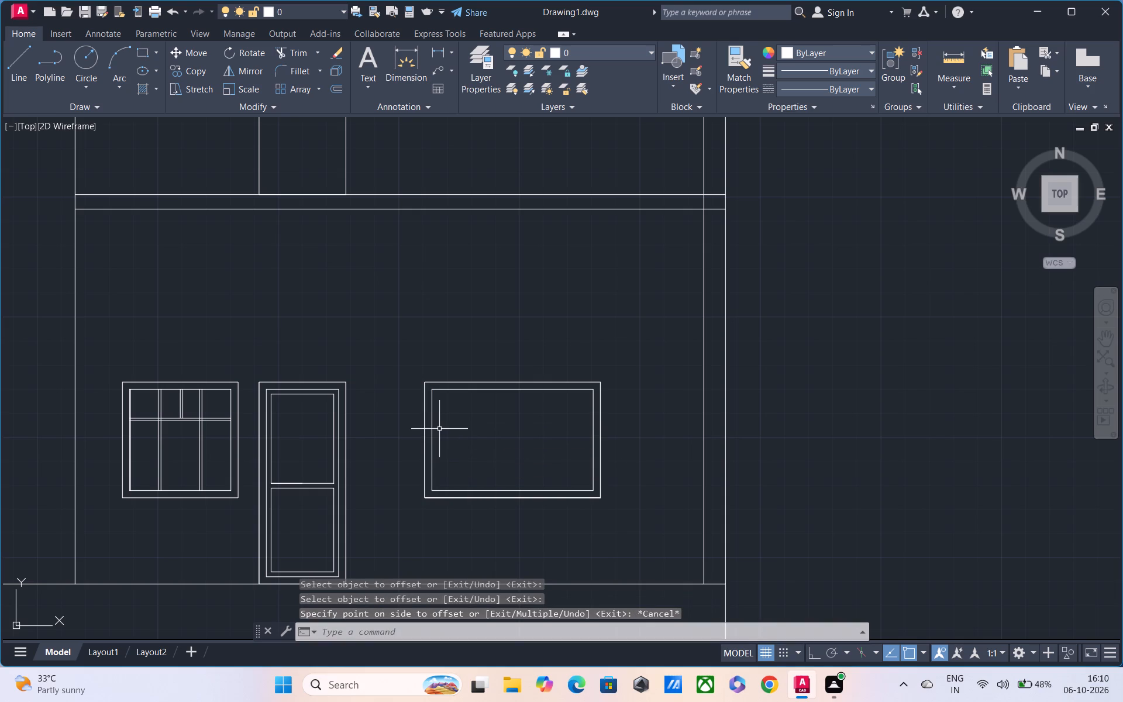
Offset the left and right sides of the window's inner frame 2' inward to place two vertical dividers.
text(O)
key(space)
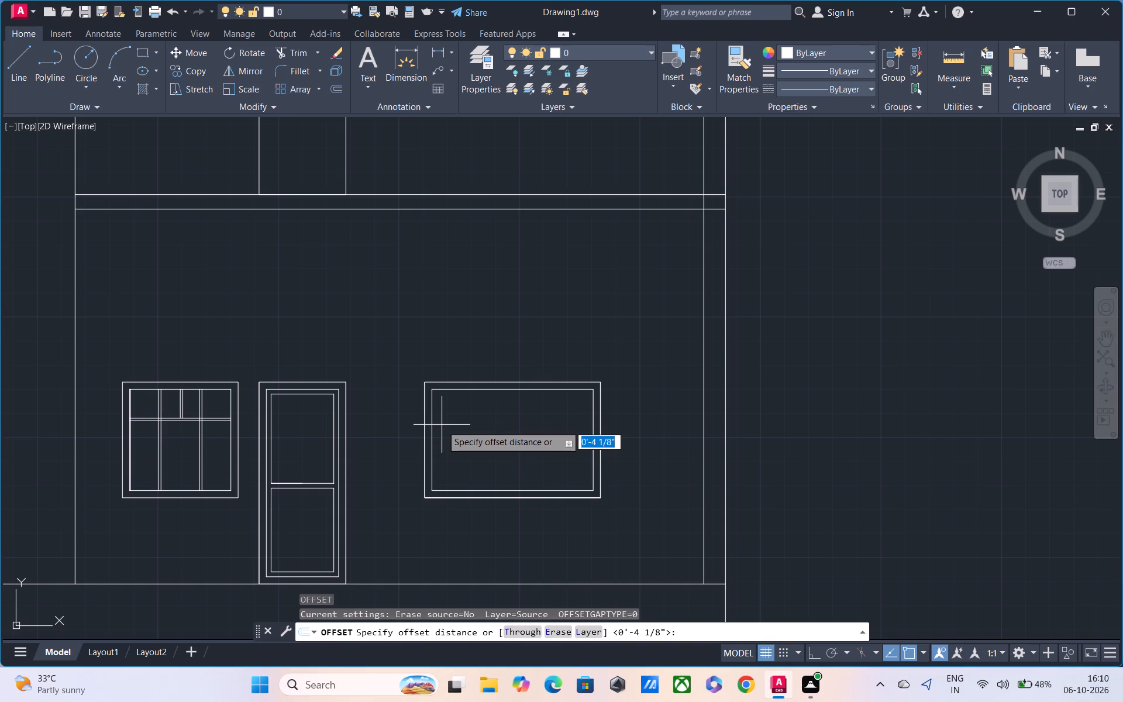
text(2')
key(Return)
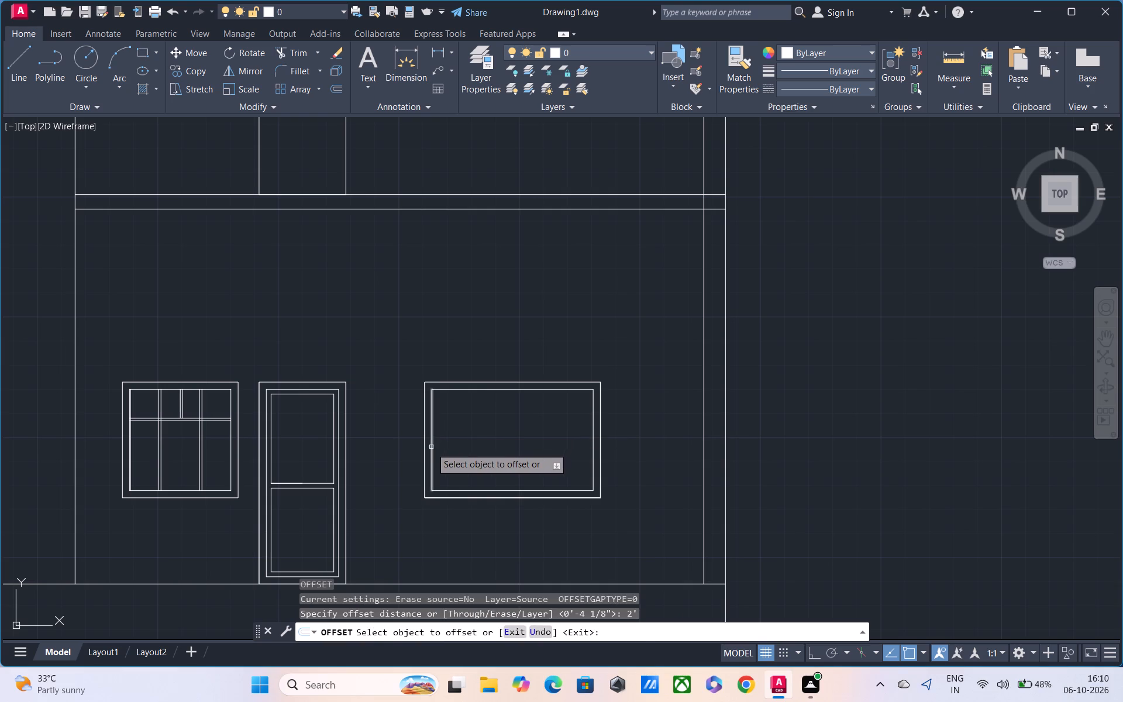
click(431, 448)
click(519, 448)
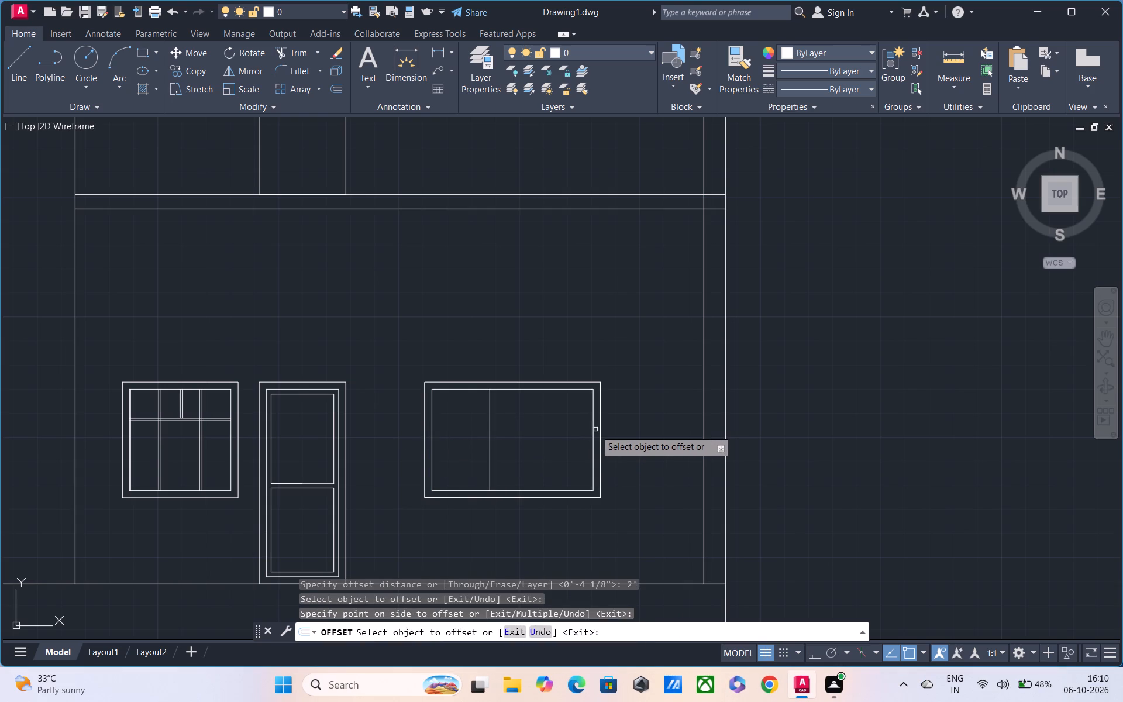
click(592, 436)
click(576, 449)
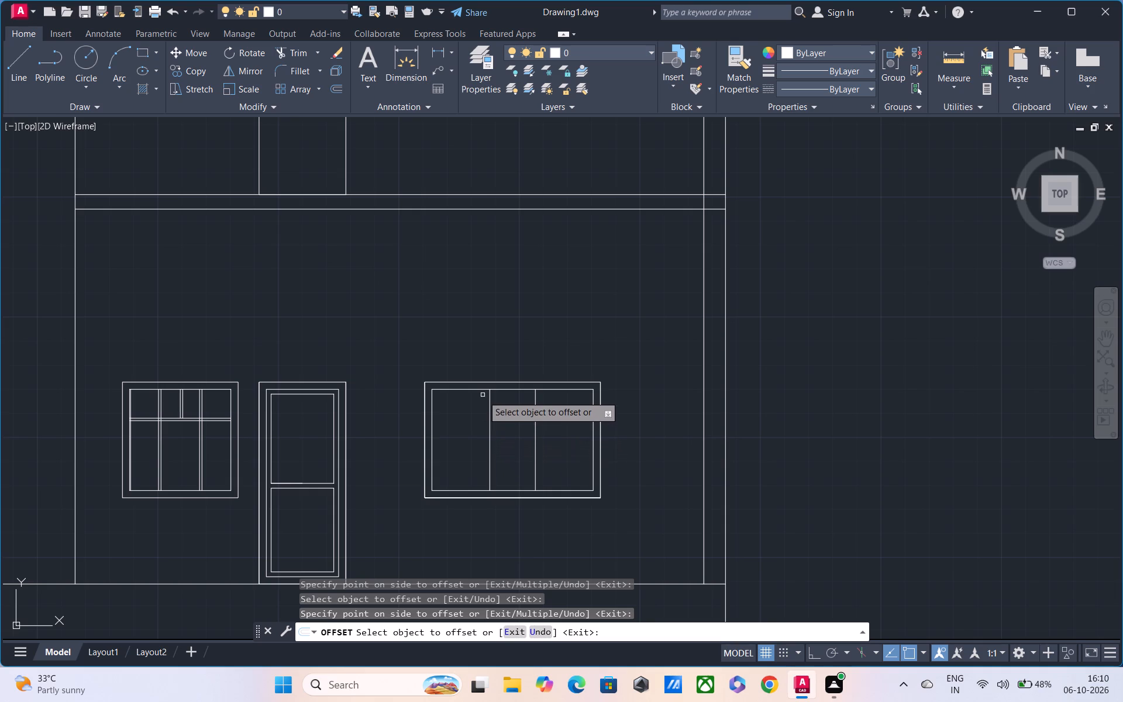
key(Escape)
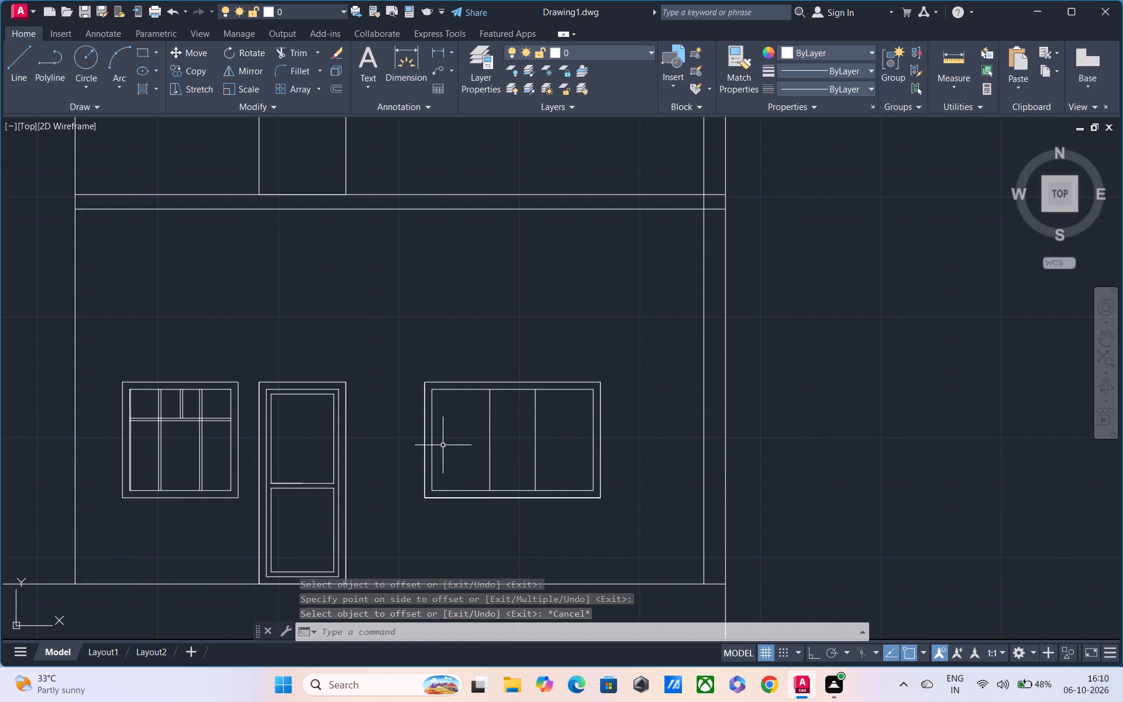
Offset each vertical divider line 1" toward its nearer side of the window frame to form two double-line bars.
key(space)
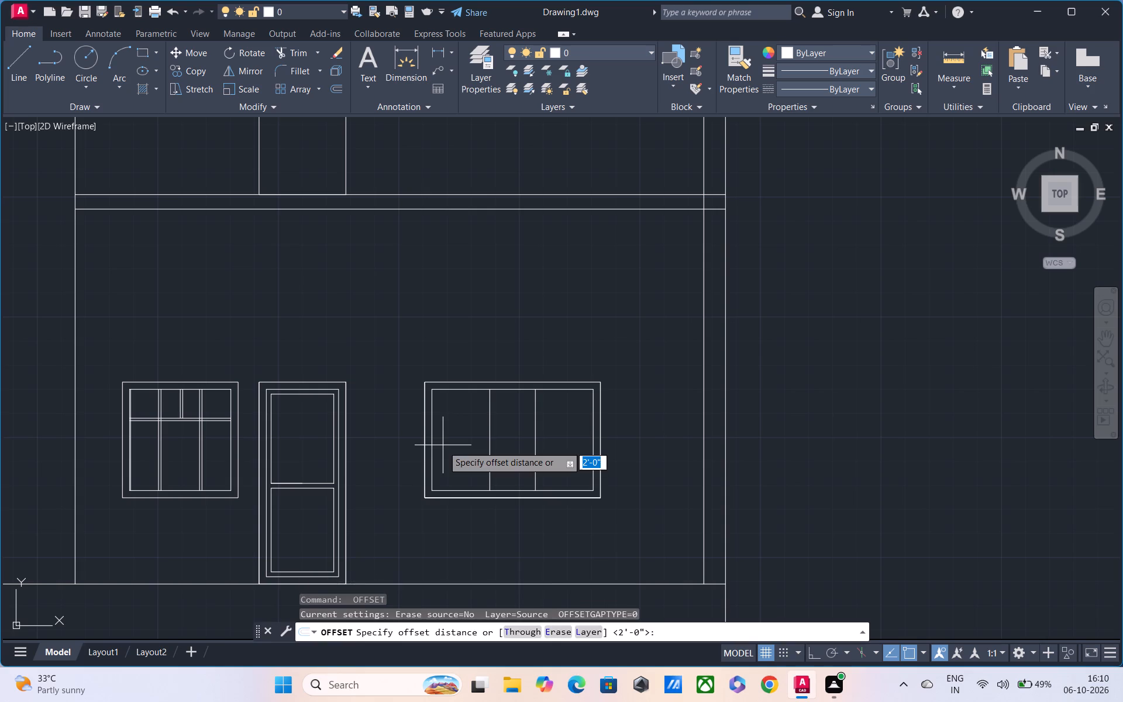
text(0.)
key(BackSpace)
key(BackSpace)
text(1")
key(Return)
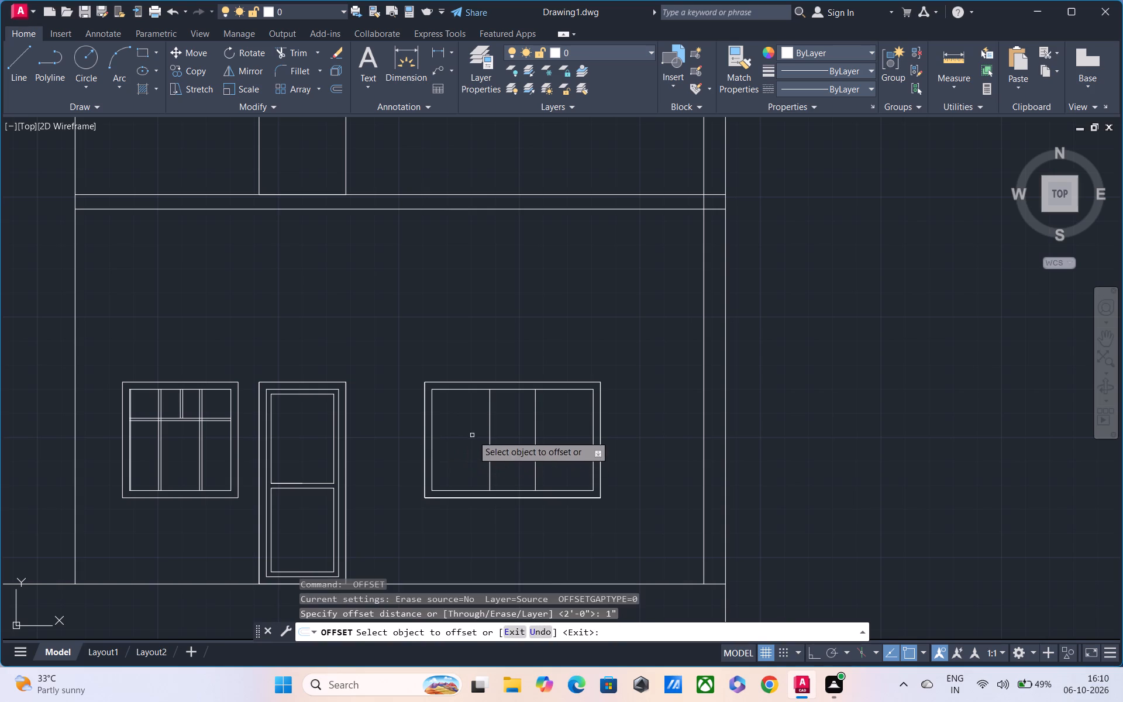
drag(491, 424, 476, 431)
click(463, 440)
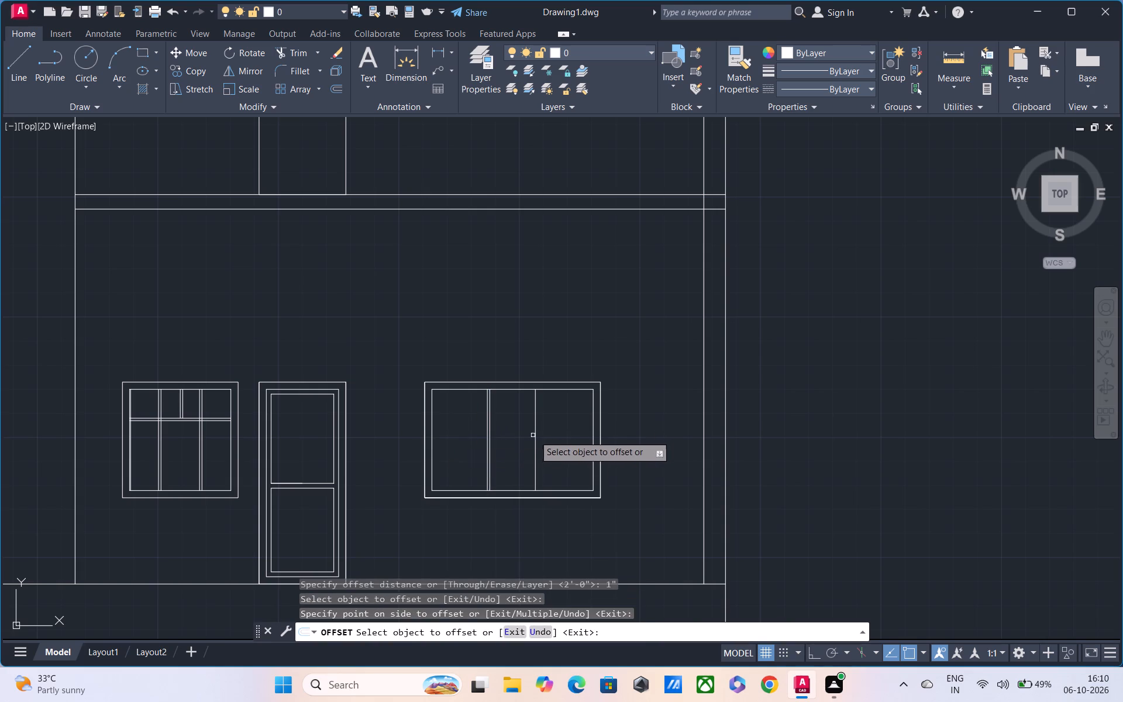
drag(534, 436, 546, 437)
click(590, 439)
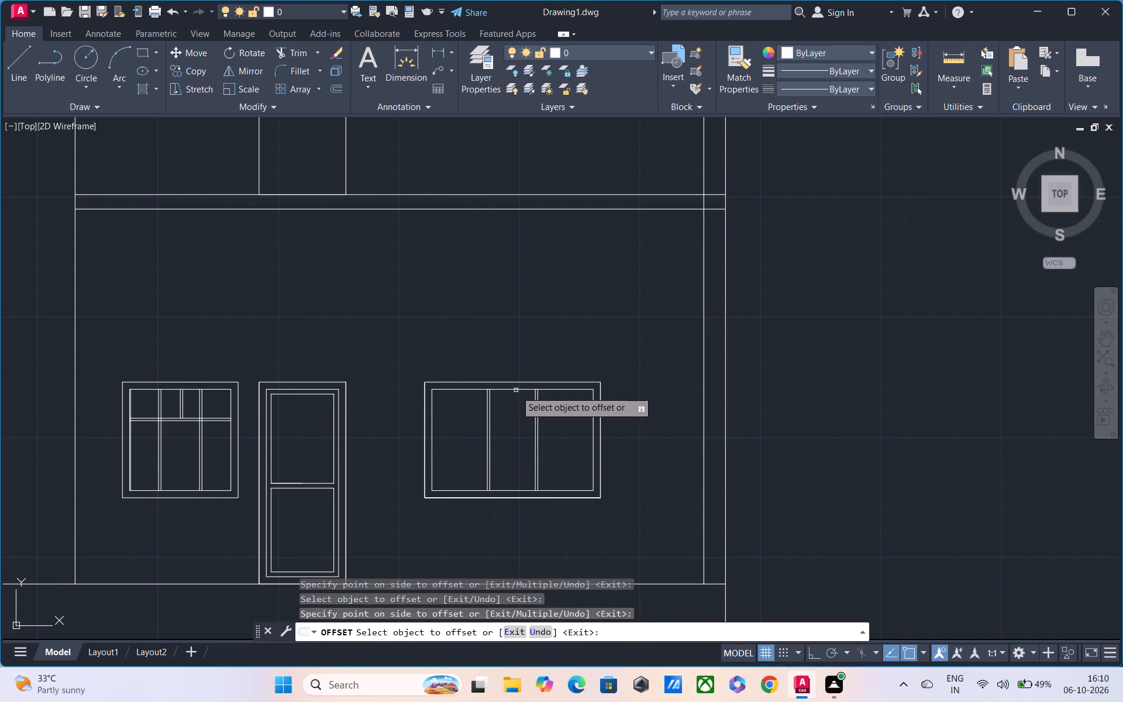
Offset the inner frame's top line 1' down, and offset that new line 1" down to form a horizontal bar.
click(517, 390)
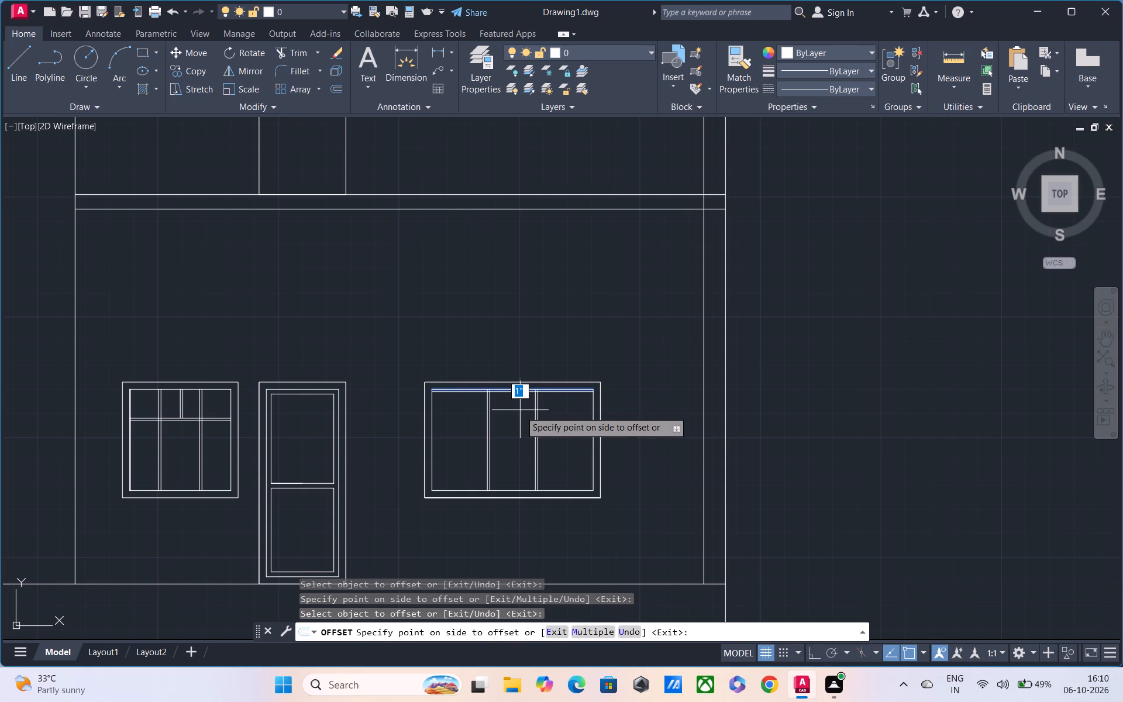
text(1')
key(Return)
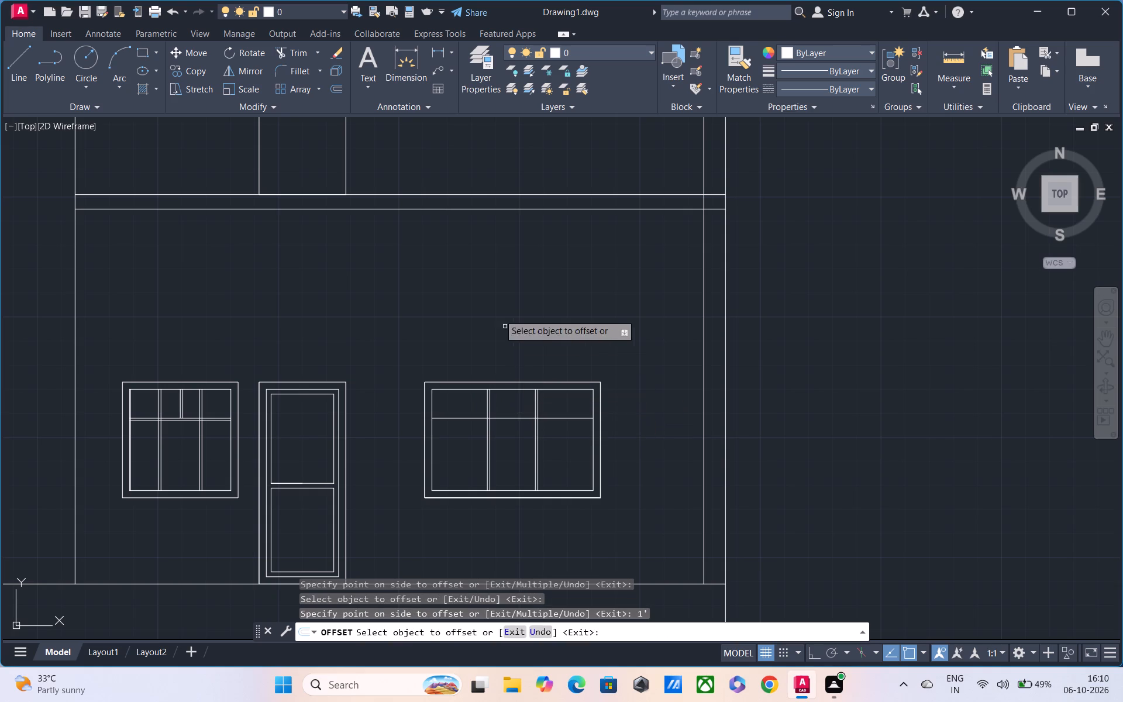
click(513, 418)
click(512, 434)
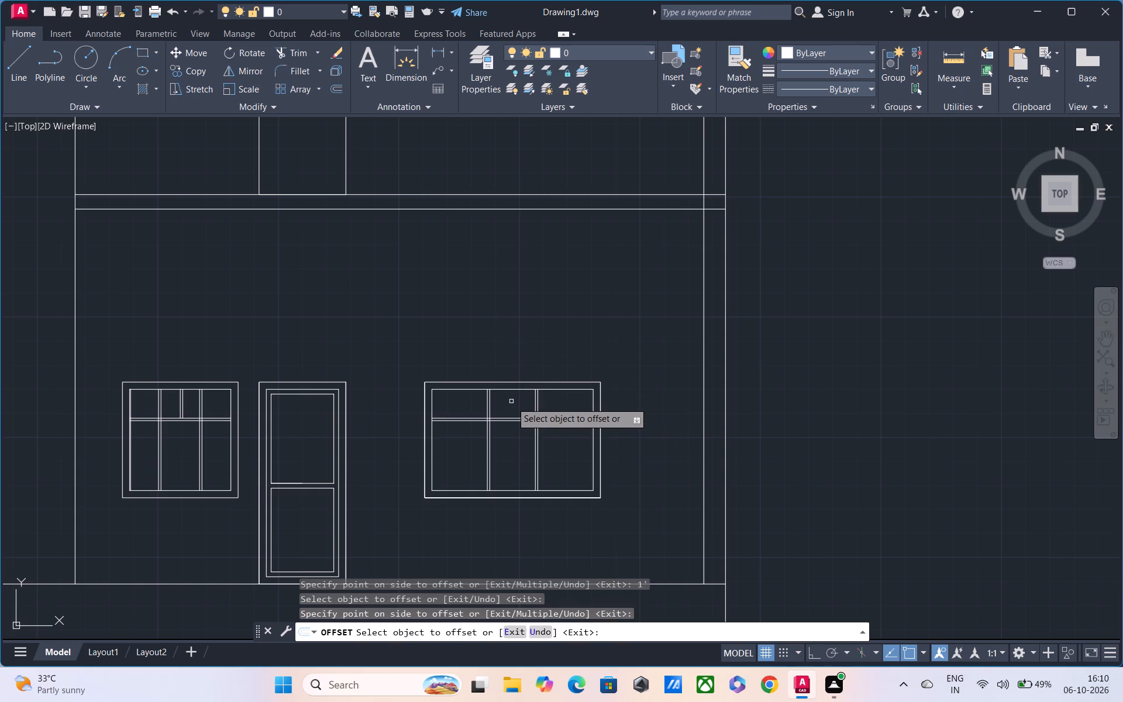
scroll(511, 402, up, 1)
key(Escape)
Draw a vertical line through the middle of the window's upper central pane, from the horizontal bar to the inner frame's top edge.
text(L)
key(space)
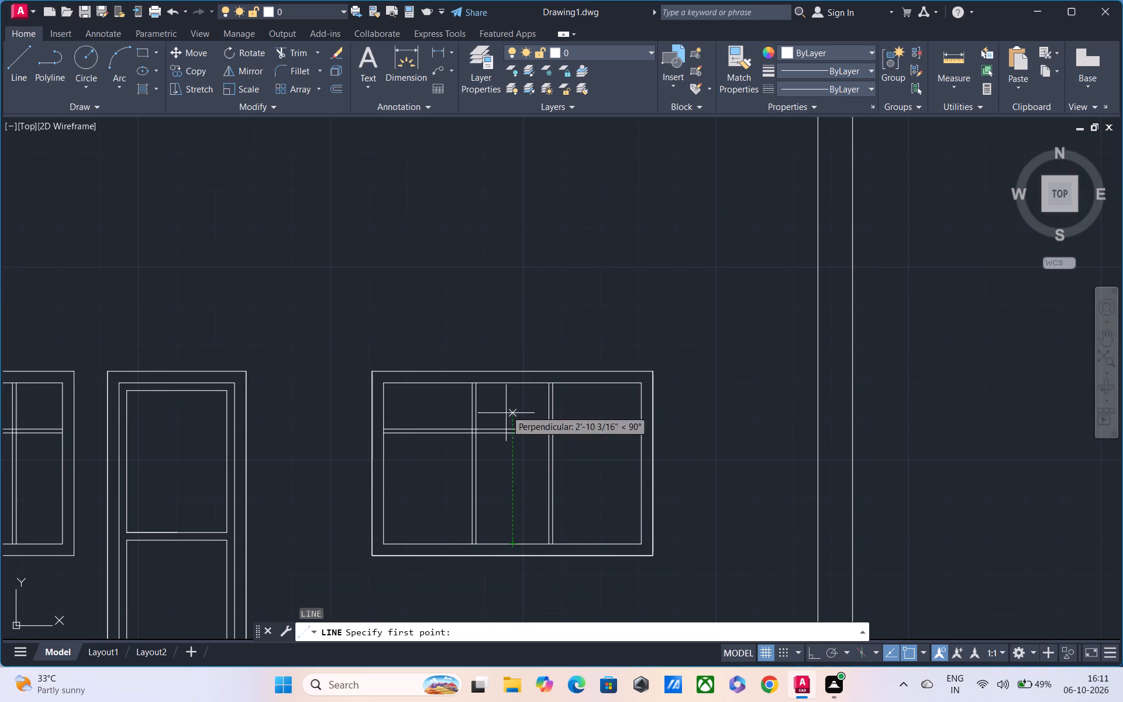
click(513, 415)
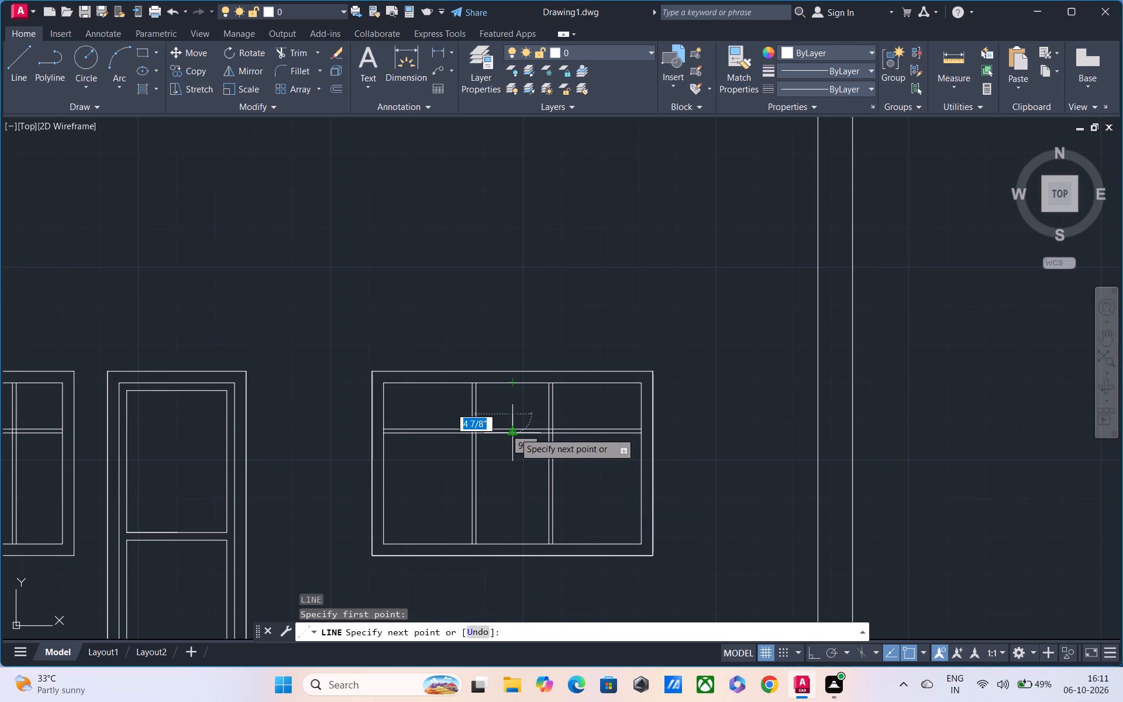
click(514, 429)
click(514, 386)
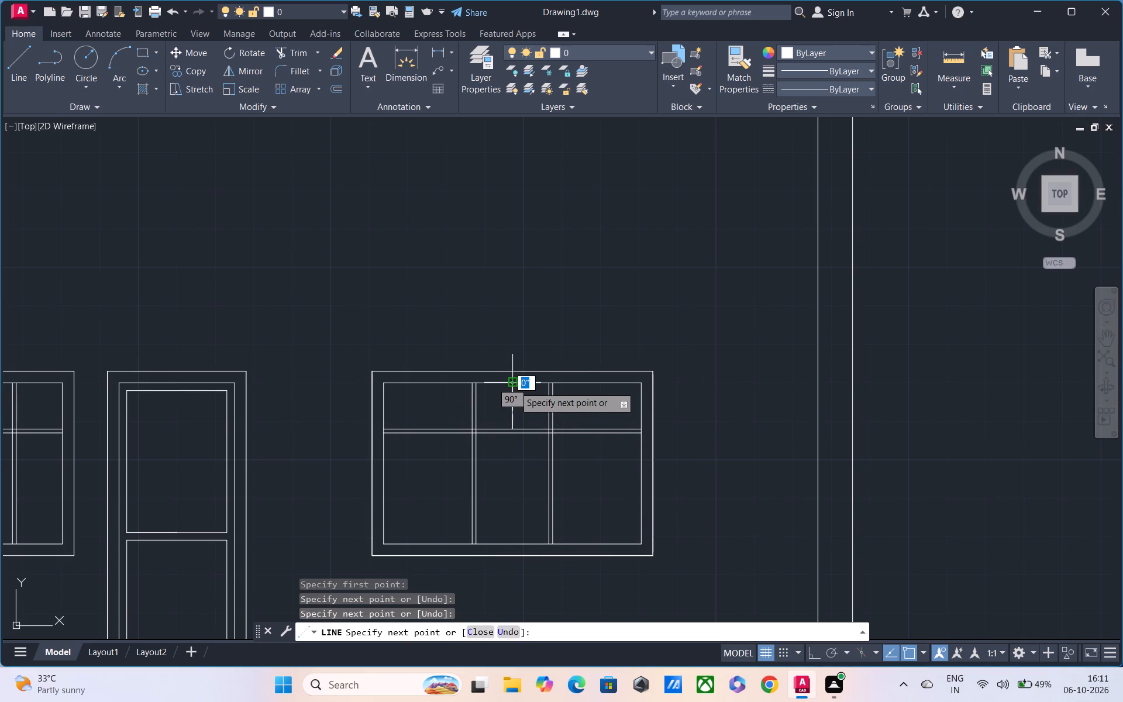
key(Escape)
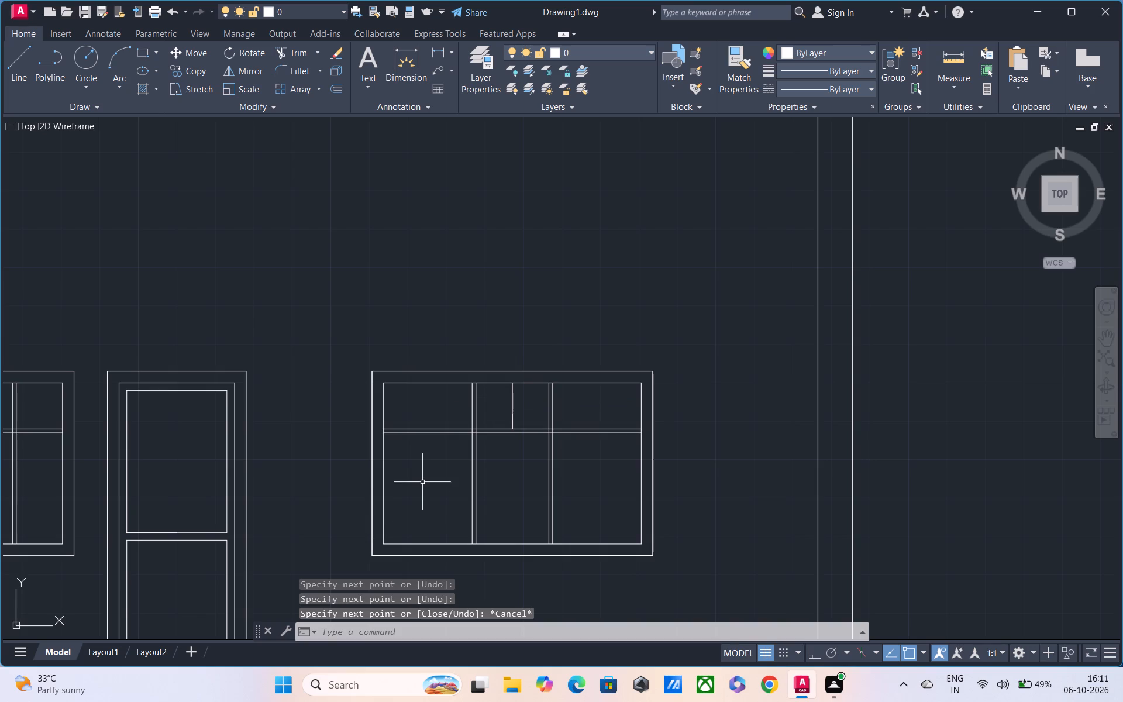
Delete the short duplicate line overlapping the lower part of the new vertical line in the upper central pane.
scroll(439, 470, up, 2)
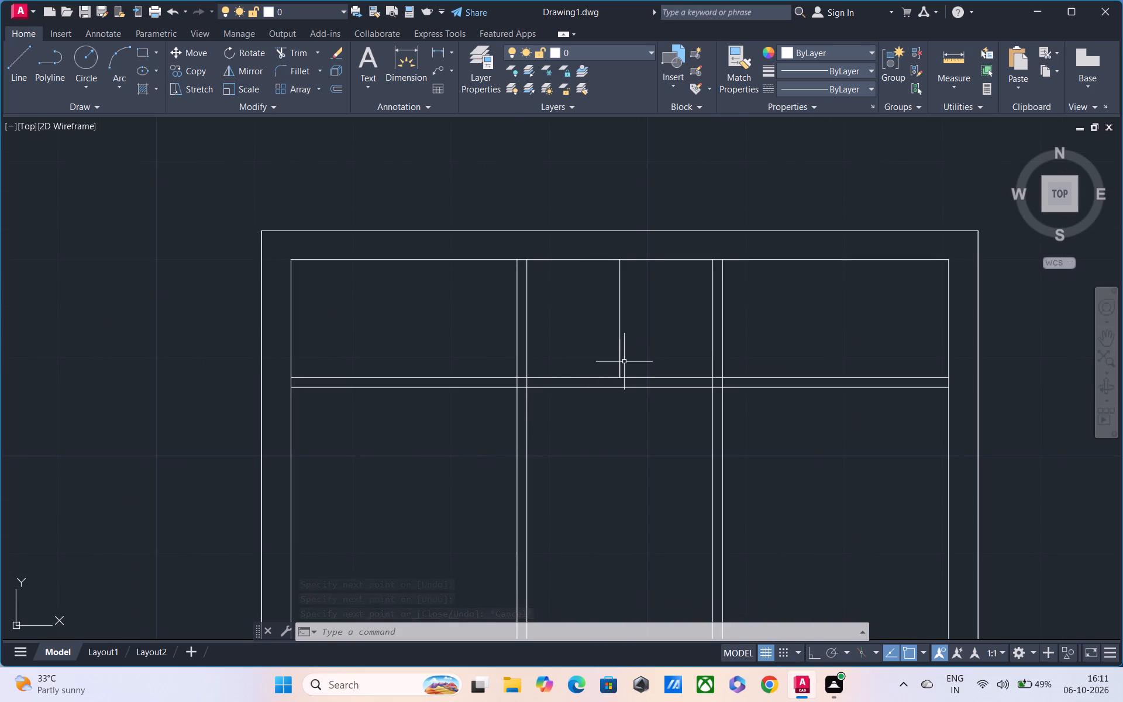
click(621, 365)
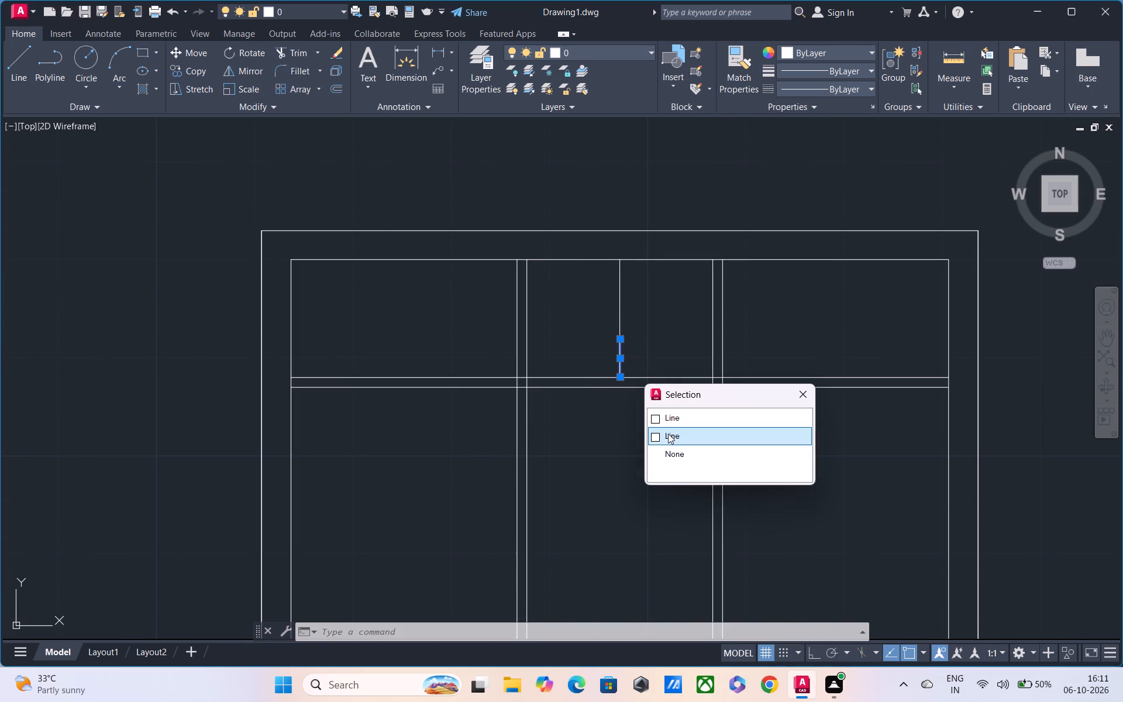
click(657, 435)
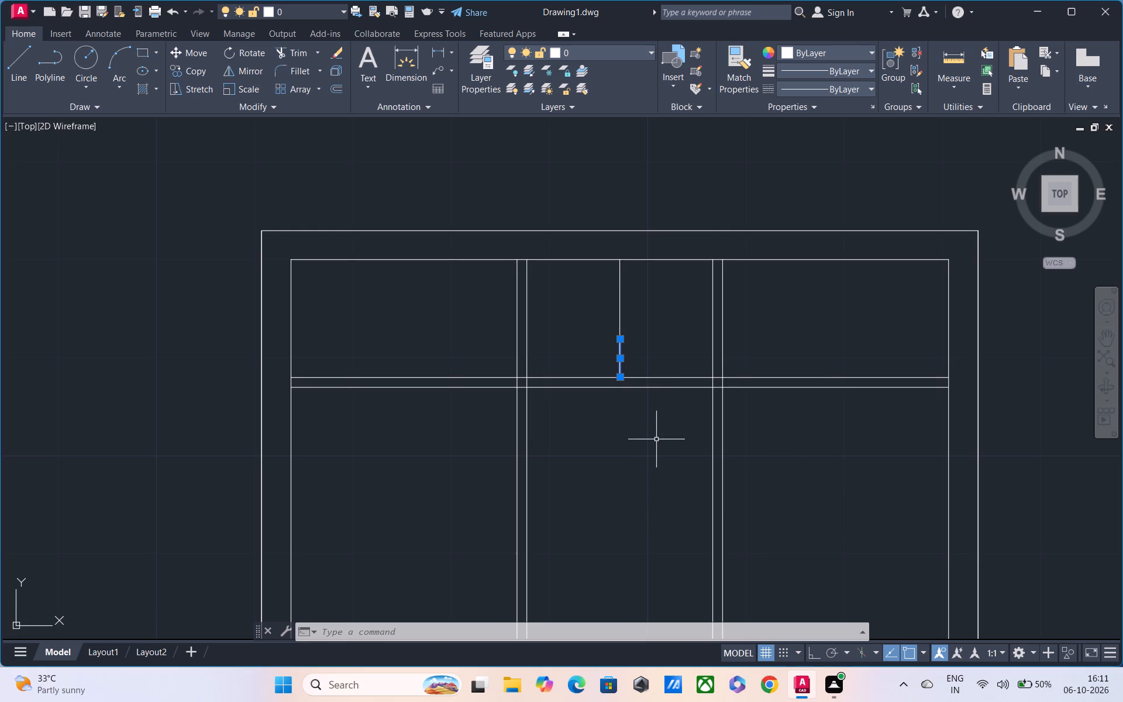
key(Delete)
Offset the short vertical line in the wide window's upper central pane 1" to the right, forming a double-line bar.
middle_drag(646, 462, 581, 486)
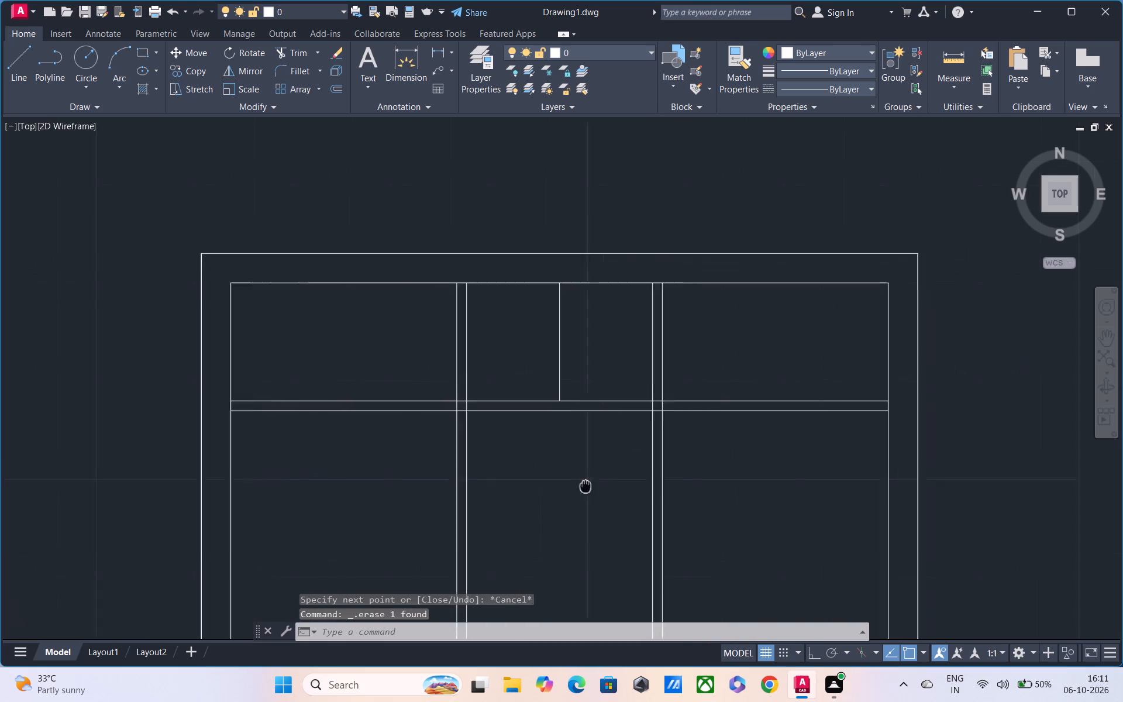
middle_drag(581, 486, 566, 487)
scroll(563, 488, down, 1)
click(549, 401)
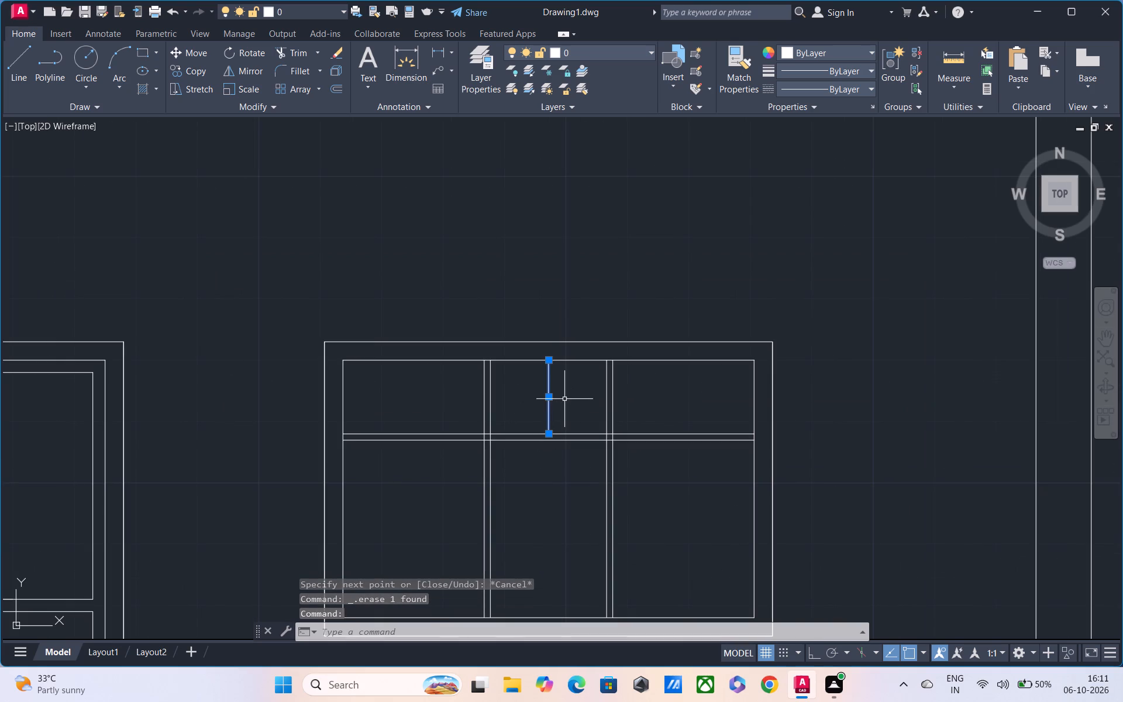
key(Escape)
text(O)
key(space)
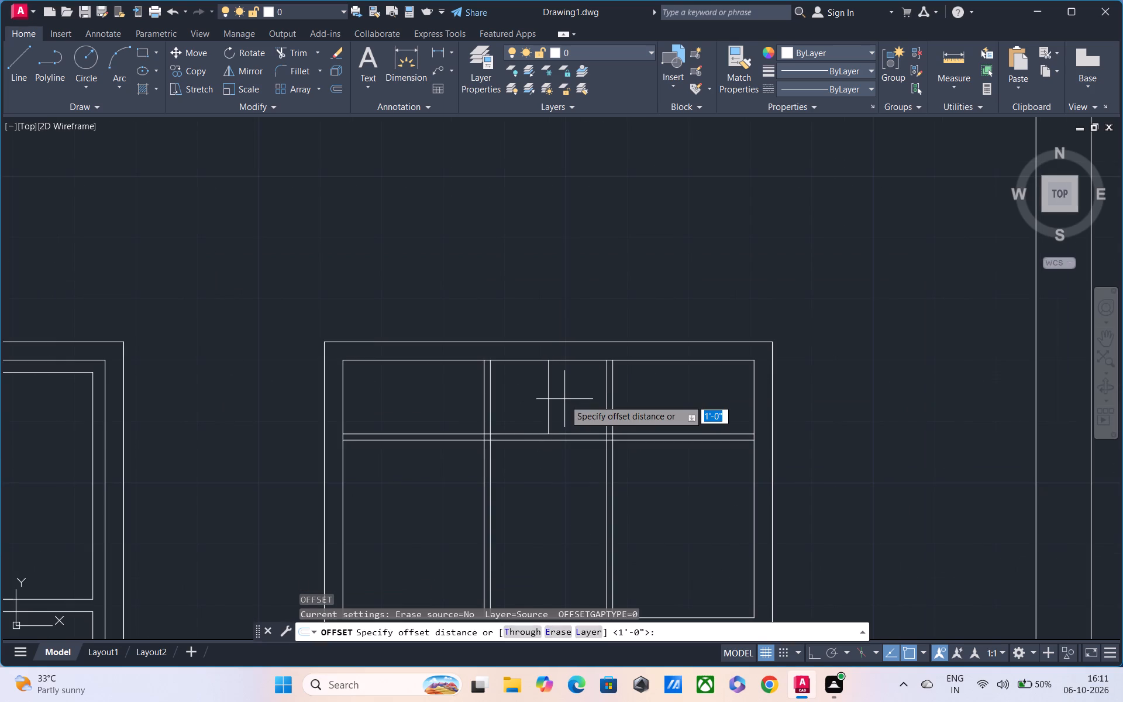
text(1")
key(Return)
click(550, 395)
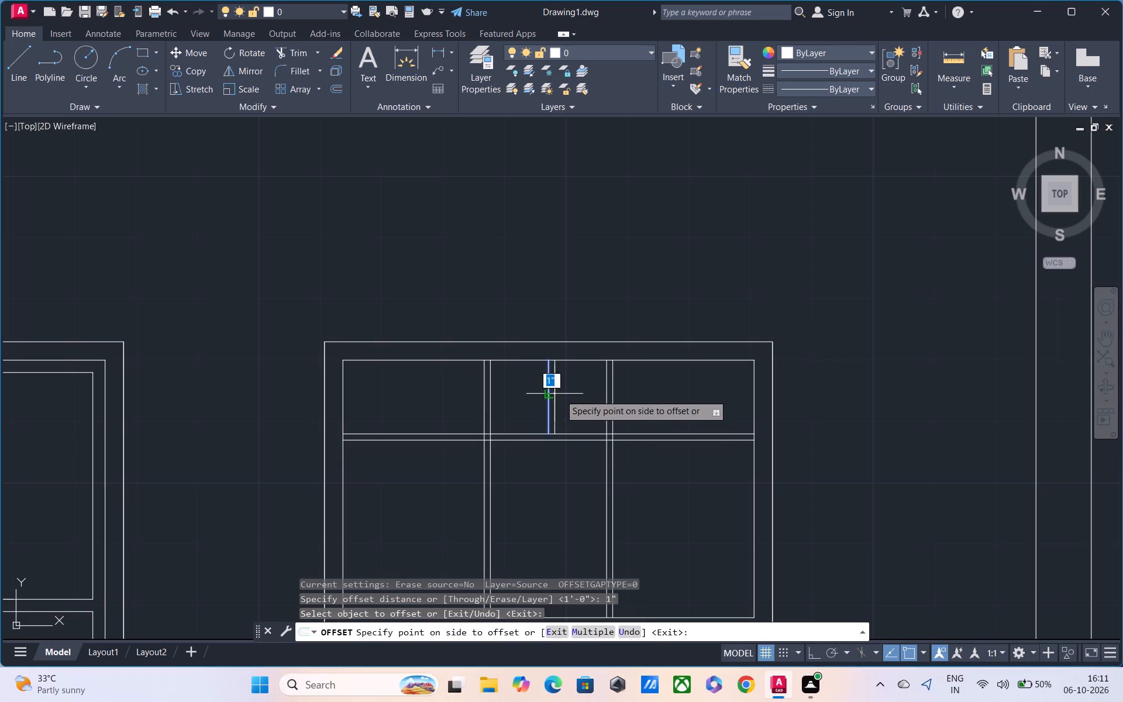
click(565, 394)
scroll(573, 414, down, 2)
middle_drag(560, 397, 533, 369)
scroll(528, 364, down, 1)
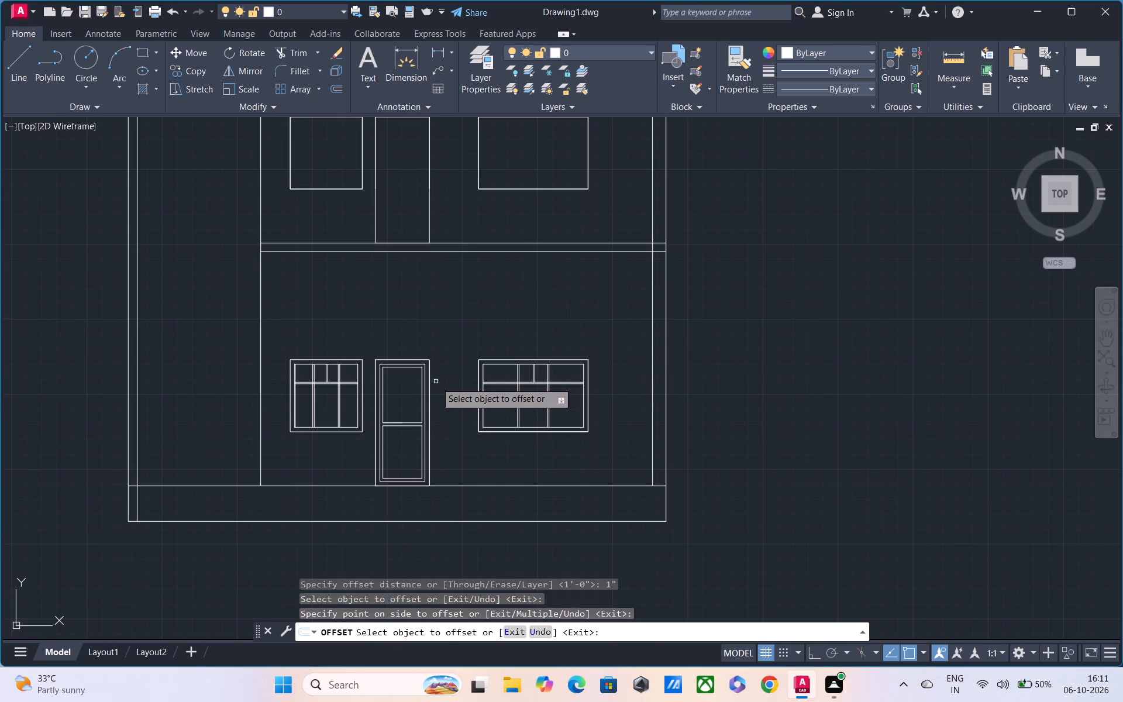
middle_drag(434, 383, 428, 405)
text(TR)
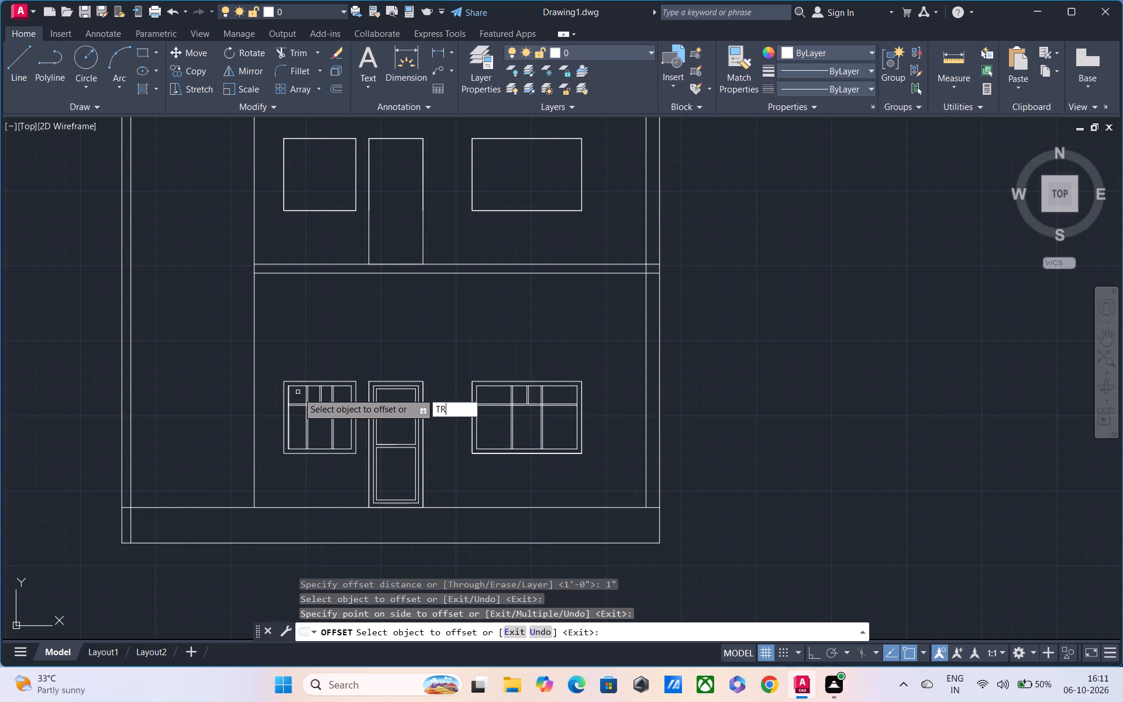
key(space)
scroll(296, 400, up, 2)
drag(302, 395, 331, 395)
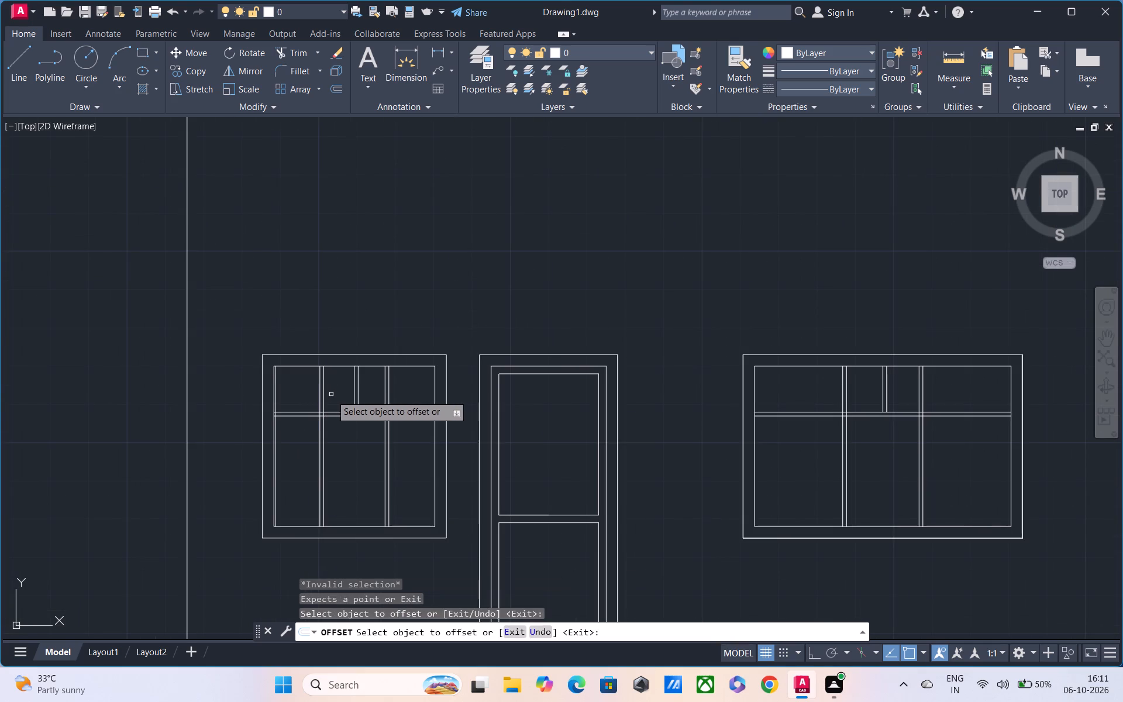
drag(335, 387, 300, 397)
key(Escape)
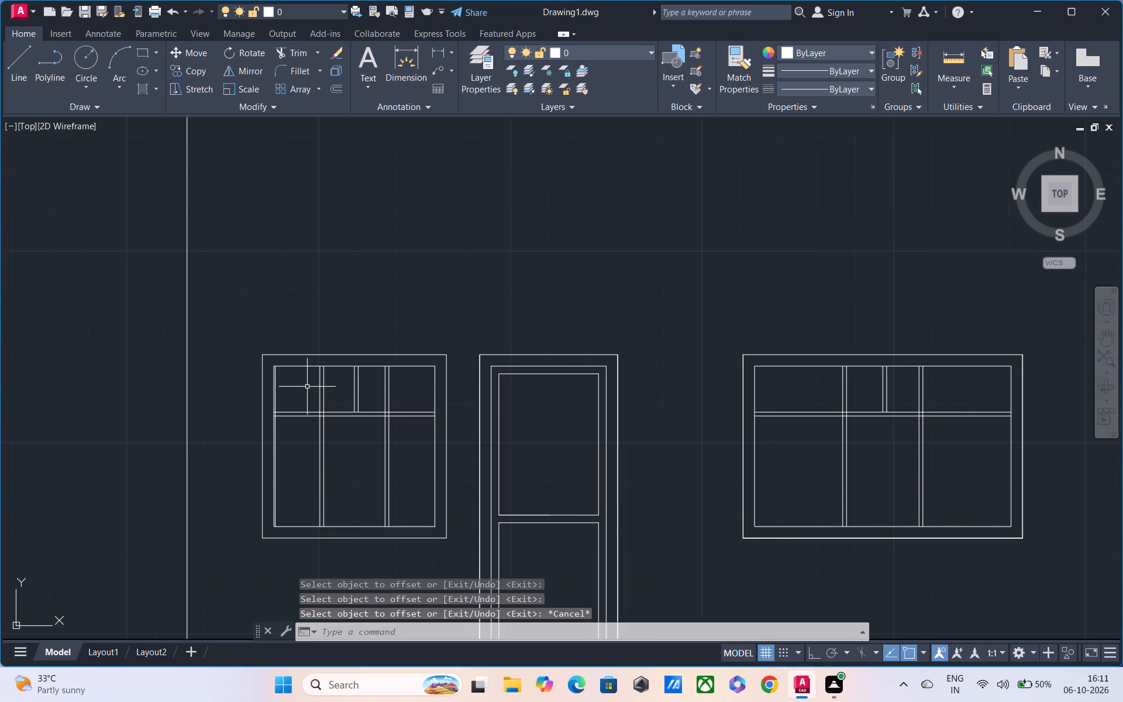
Trim both double-line vertical dividers of the smaller ground-floor window above its horizontal bar, keeping the short central upper bar.
text(TR)
key(space)
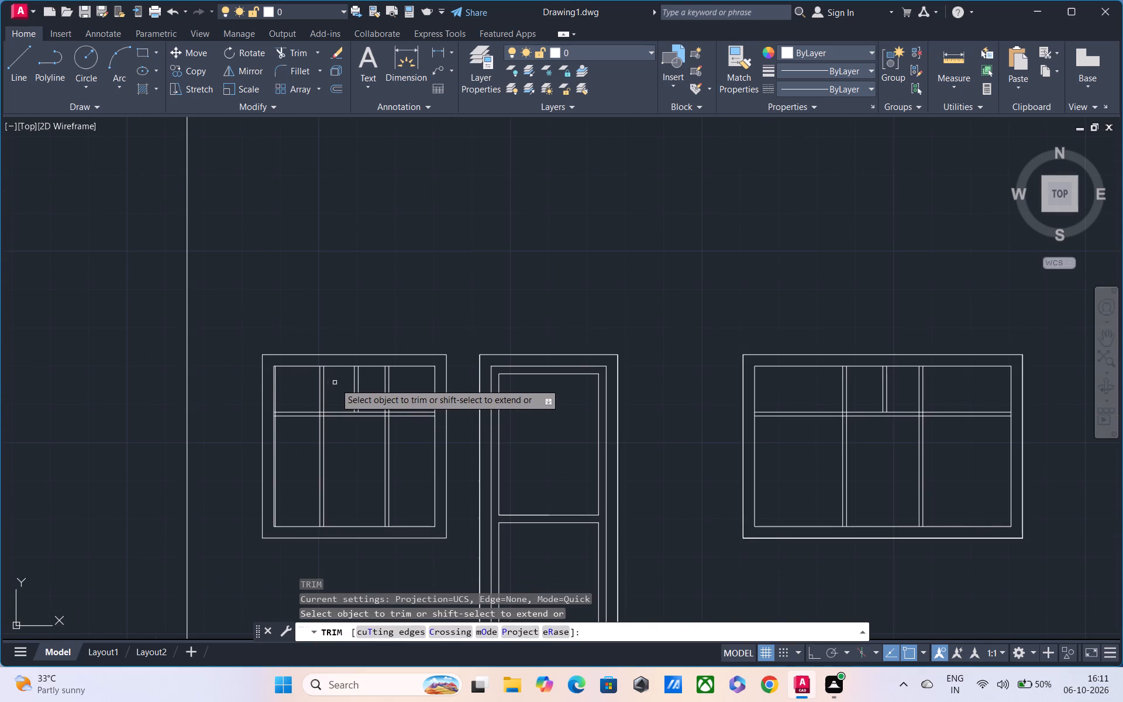
drag(335, 383, 305, 390)
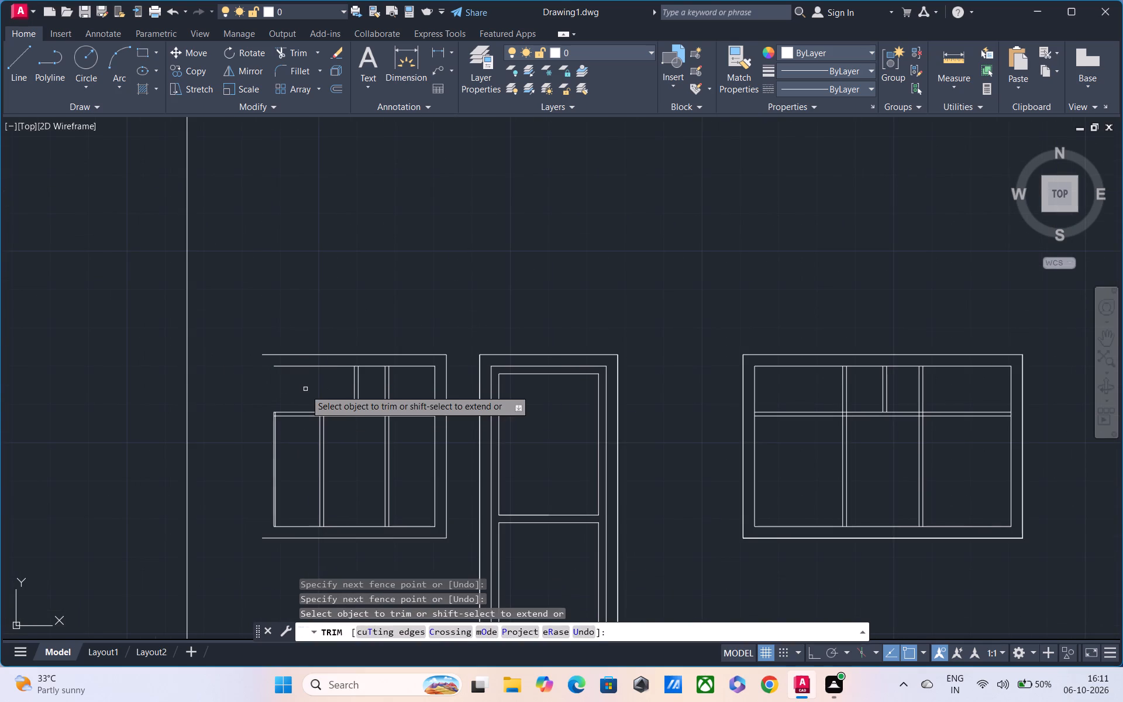
key(ctrl+z)
drag(339, 383, 319, 384)
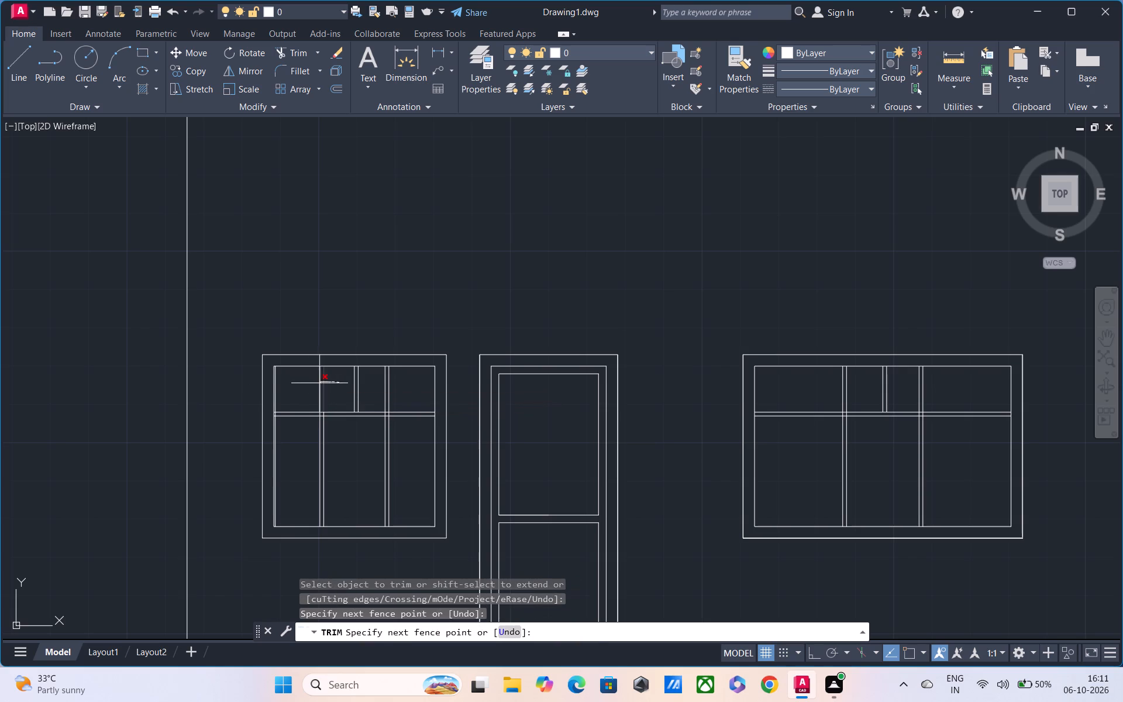
drag(319, 384, 309, 397)
drag(402, 378, 378, 398)
scroll(387, 391, down, 1)
Trim both double-line vertical dividers of the wide ground-floor window above its horizontal bar, keeping the short central upper bar.
middle_drag(366, 435, 364, 414)
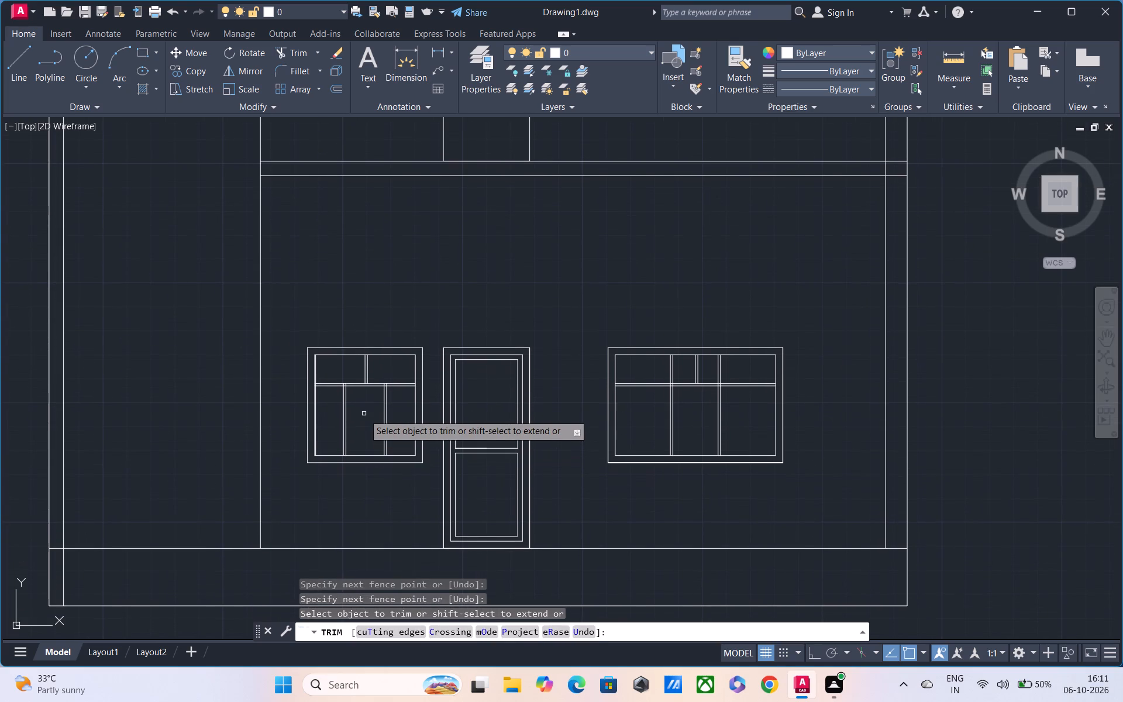
middle_drag(364, 414, 343, 469)
middle_drag(426, 471, 376, 471)
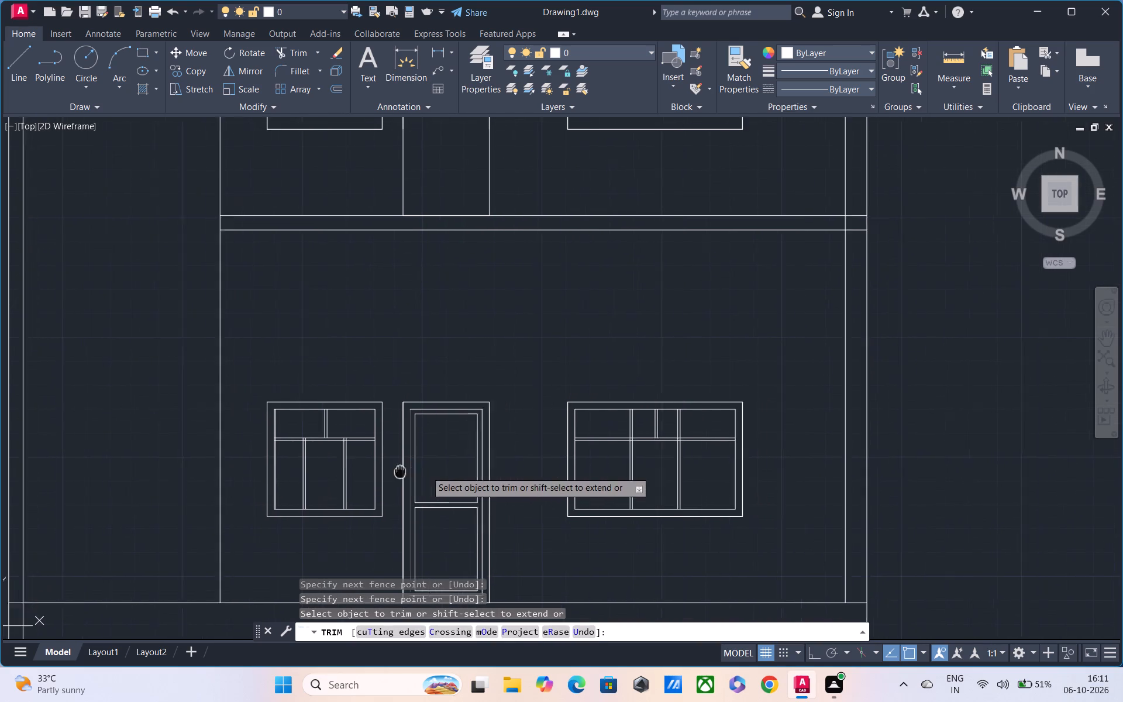
middle_drag(376, 471, 333, 464)
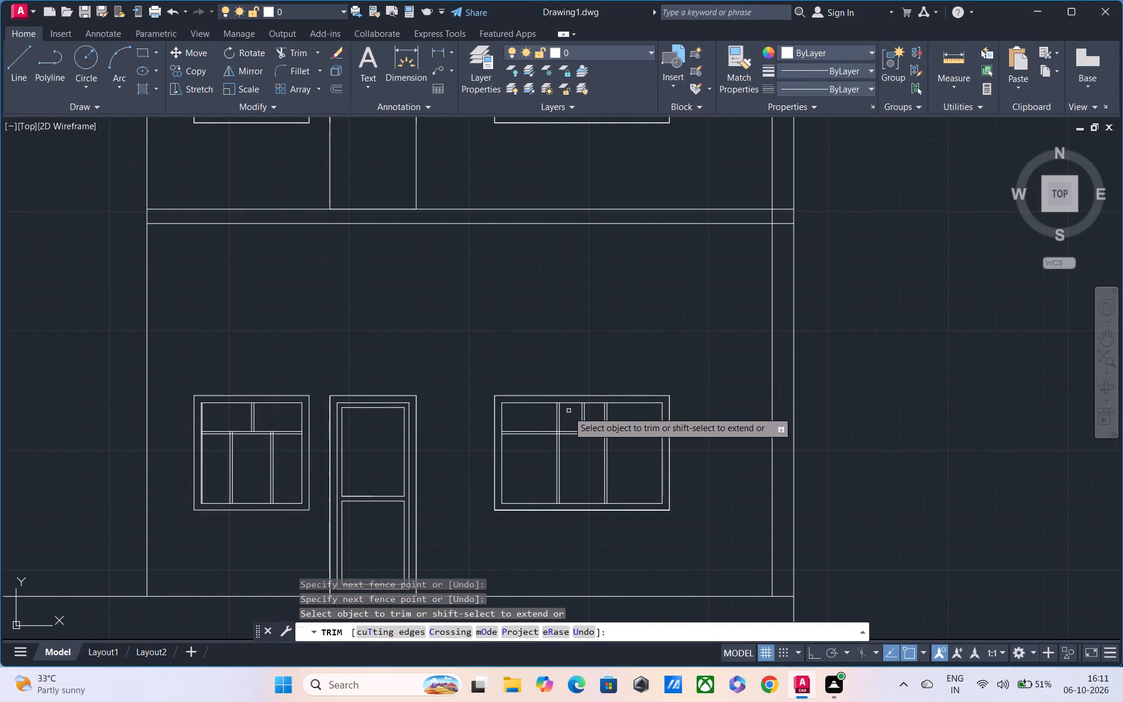
drag(568, 411, 539, 419)
drag(626, 418, 600, 423)
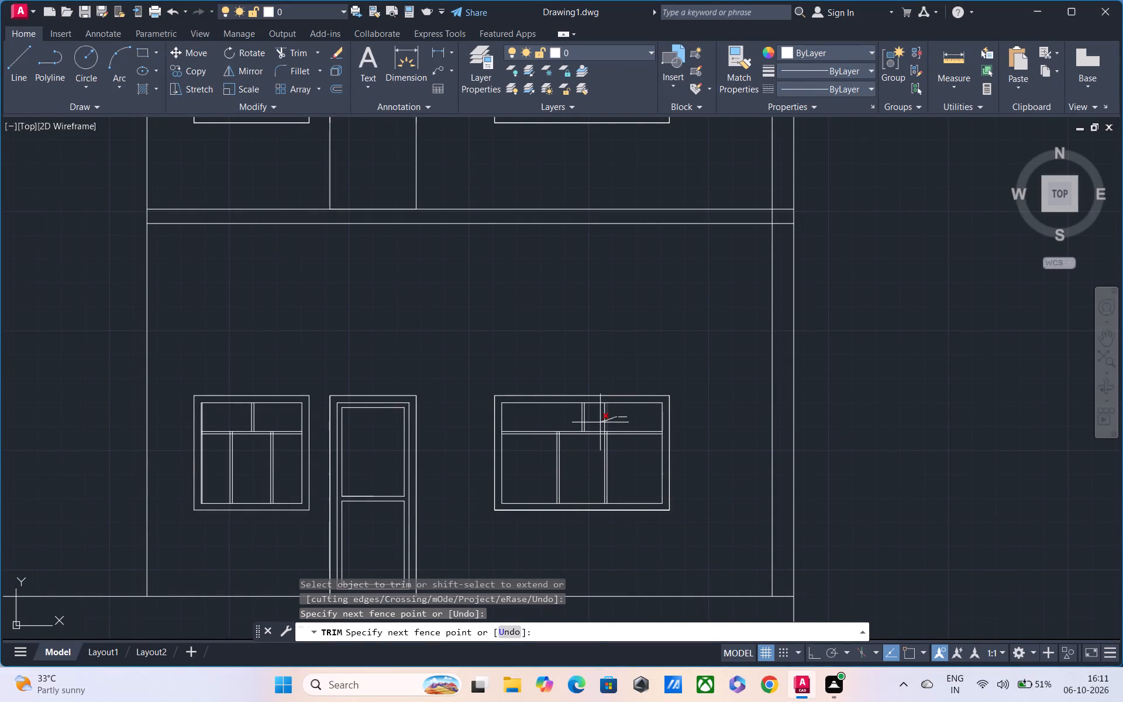
drag(600, 423, 597, 424)
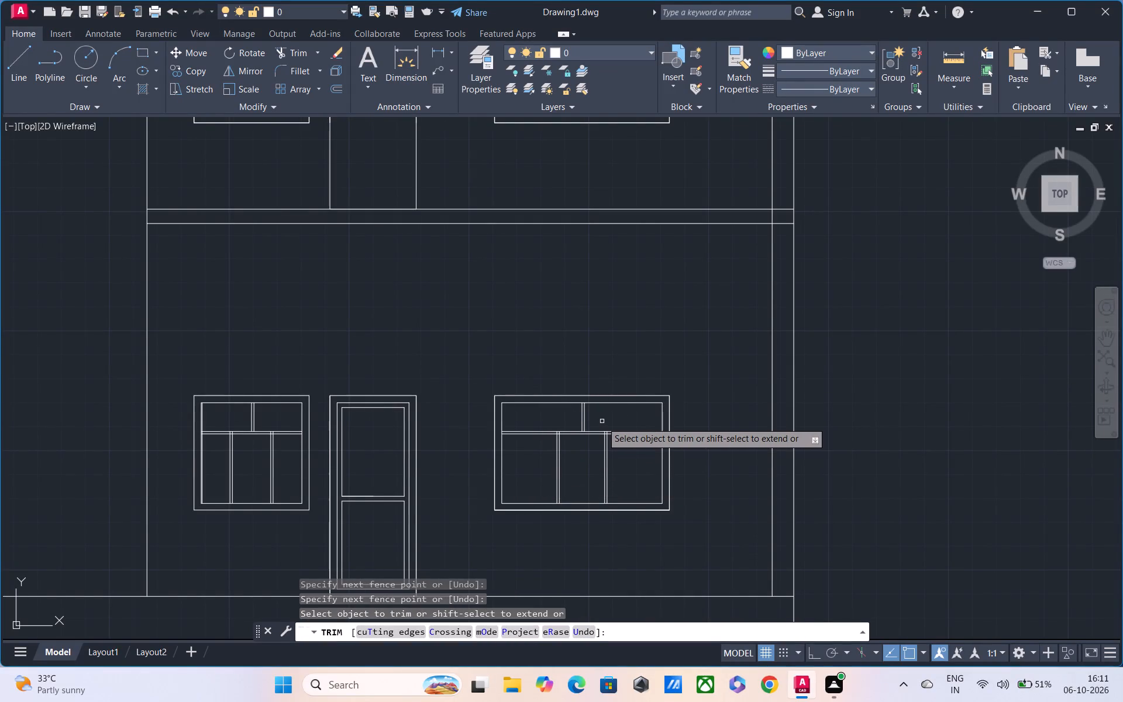
Hatch the smaller ground-floor window's outer frame with a Solid pattern in the ByLayer colour.
middle_drag(602, 422, 545, 443)
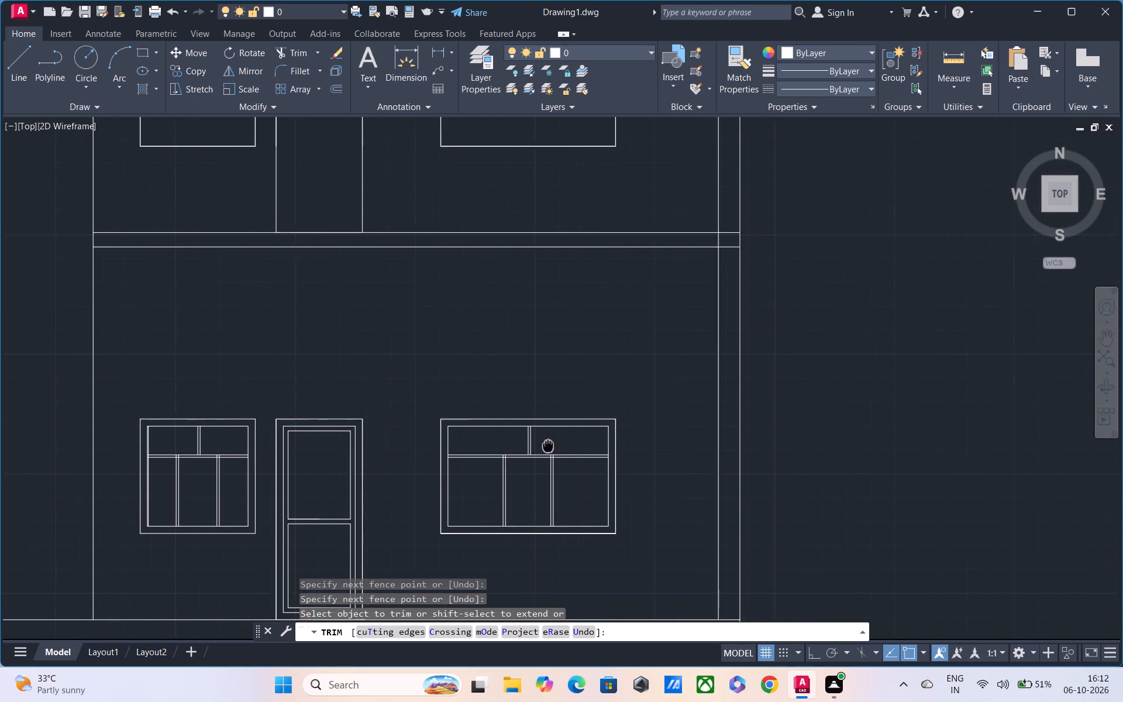
middle_drag(545, 443, 519, 425)
middle_drag(420, 433, 446, 329)
scroll(435, 353, down, 1)
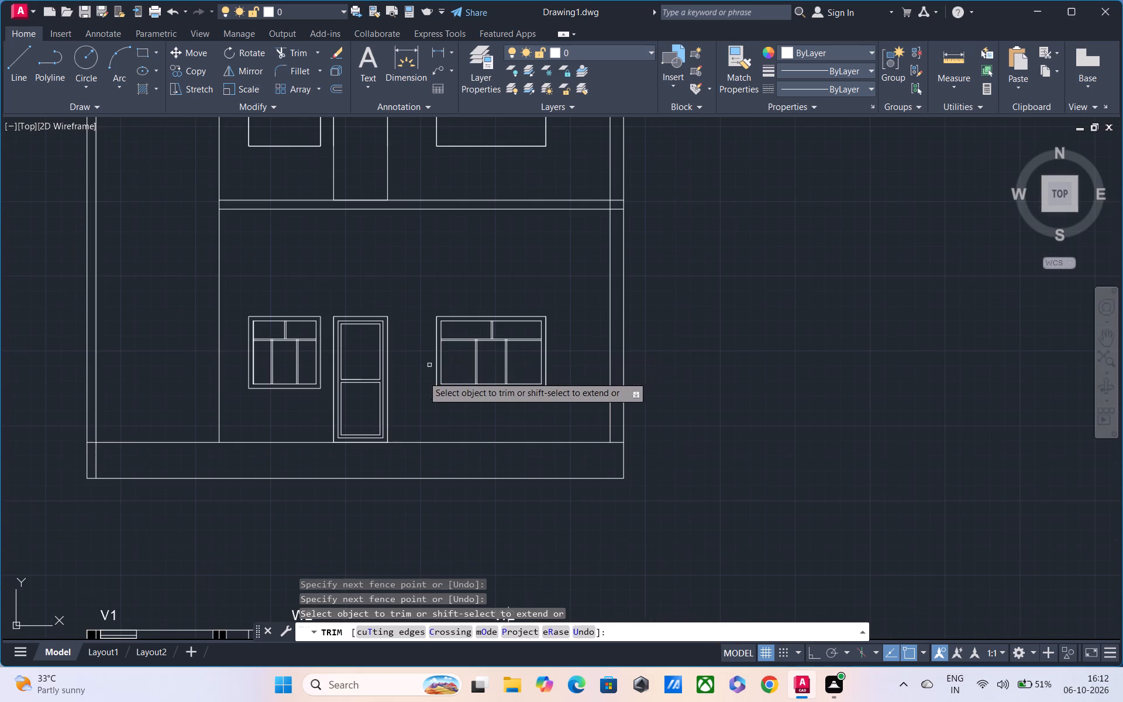
text(HA)
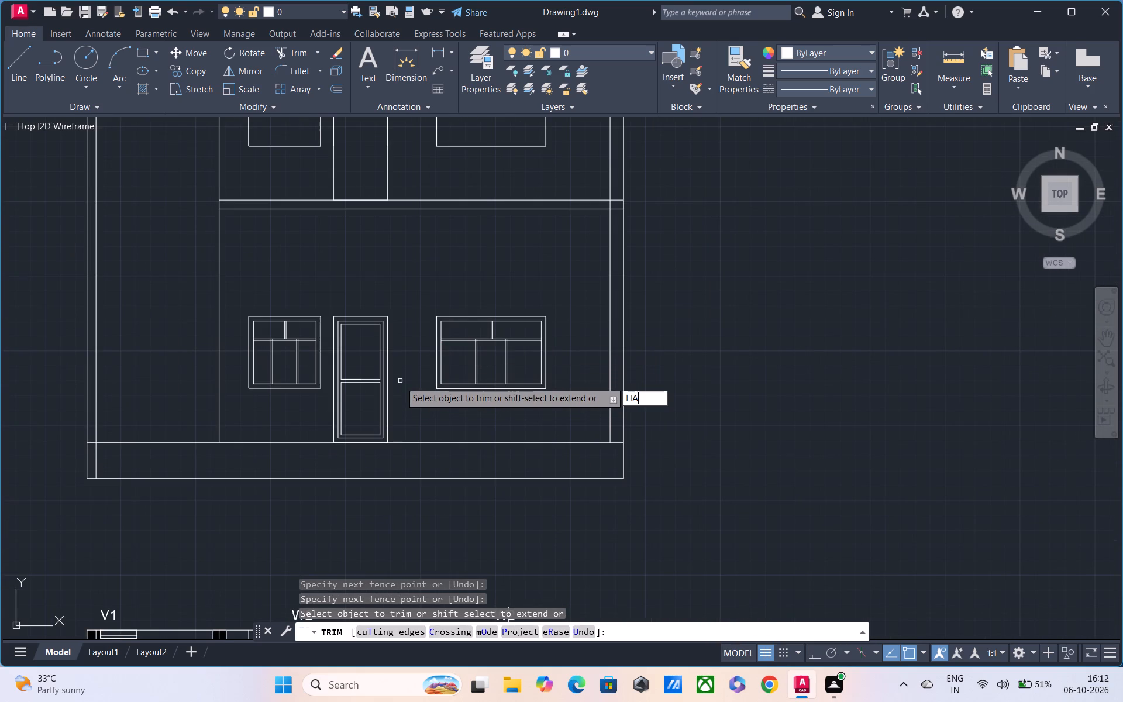
key(Escape)
text(HA)
click(449, 410)
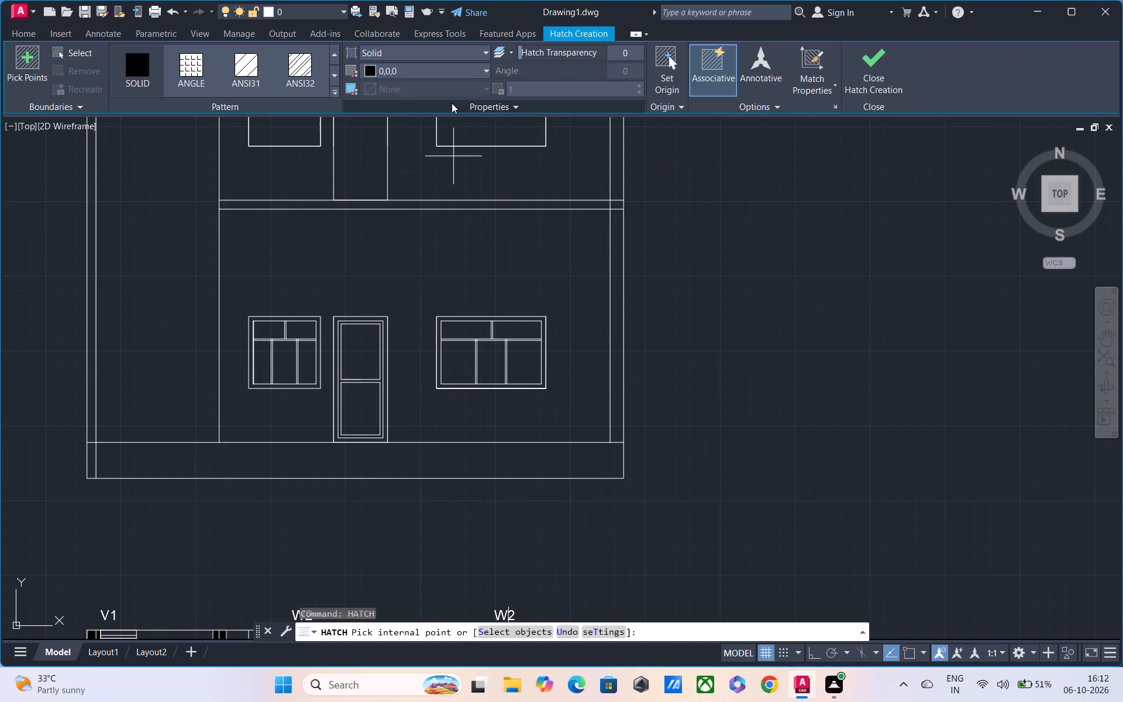
click(371, 66)
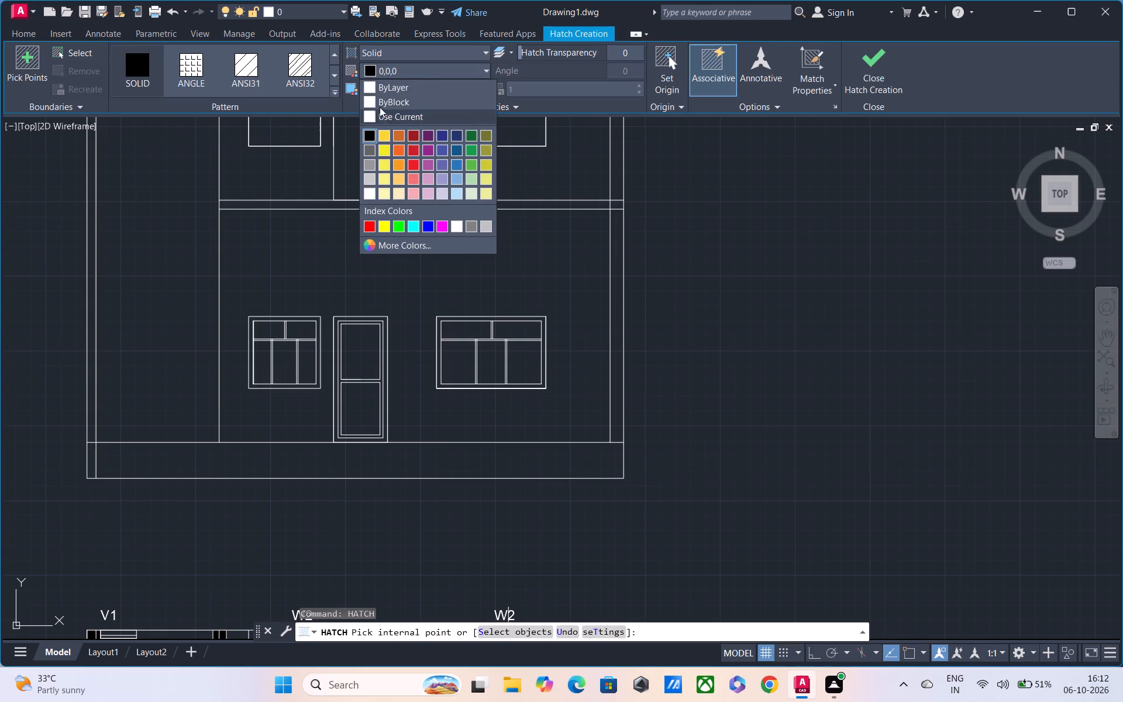
click(368, 85)
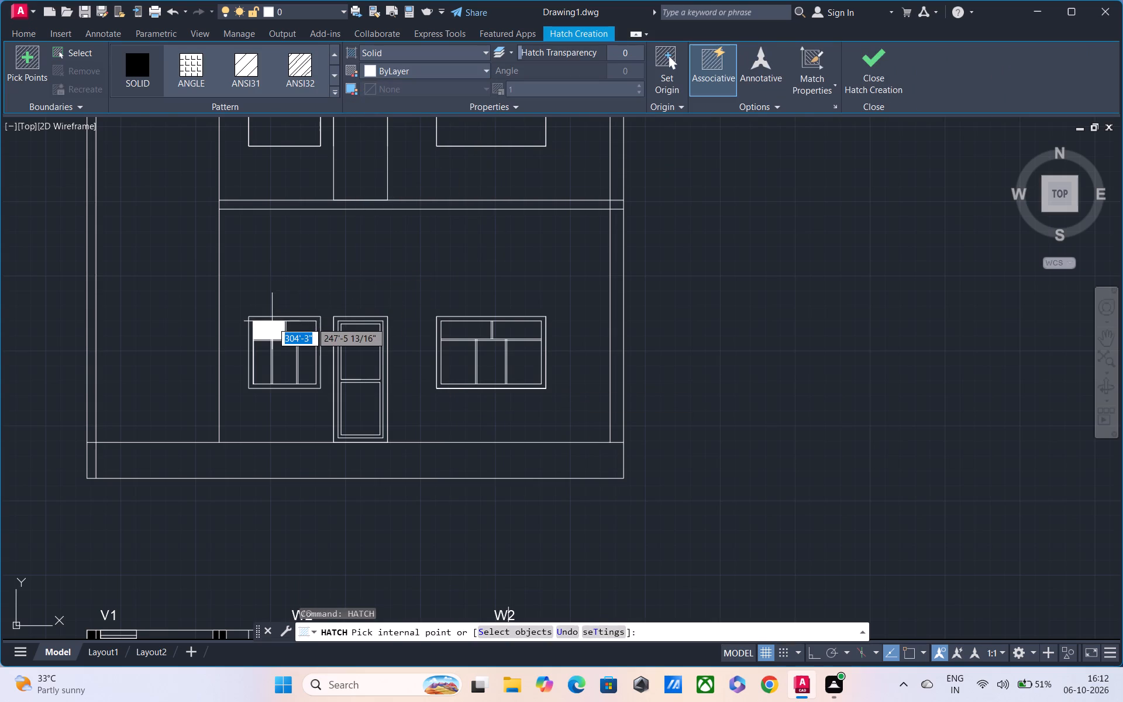
scroll(275, 319, up, 2)
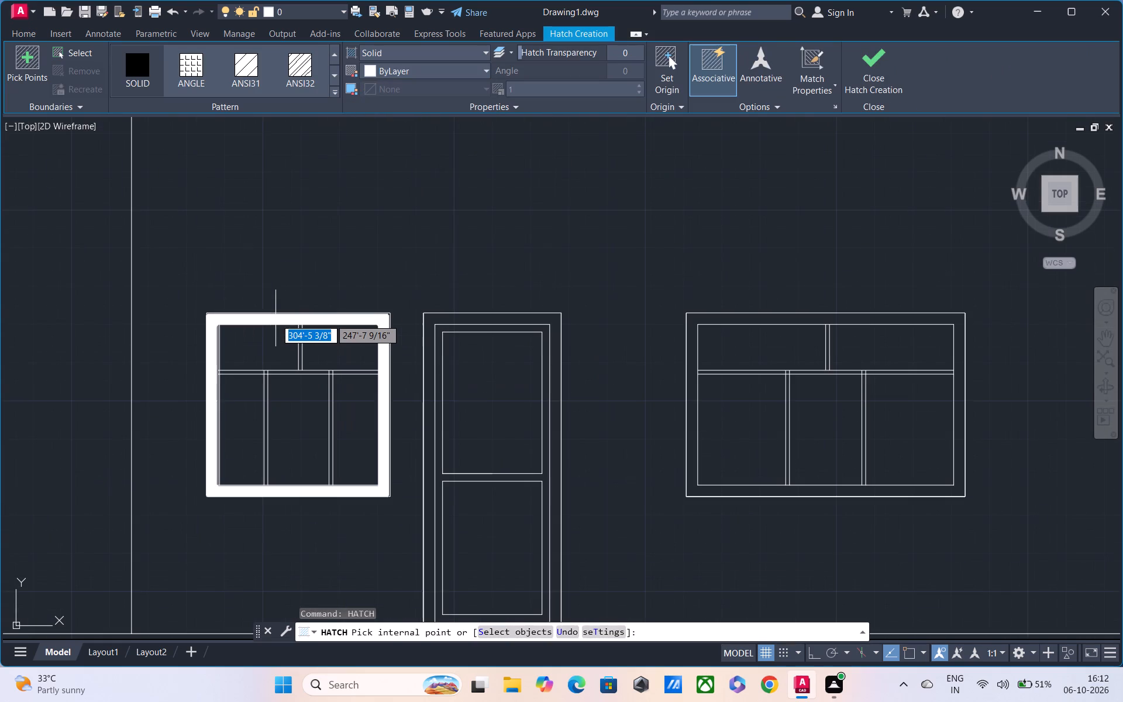
click(277, 315)
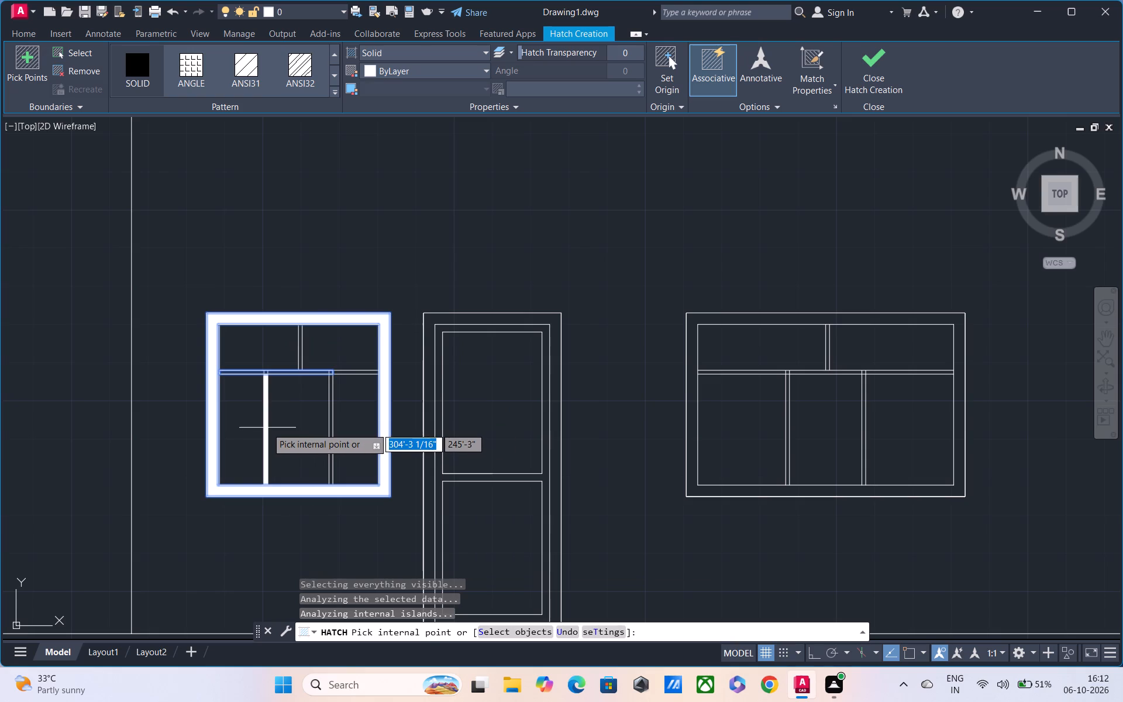
Add the smaller window's two lower vertical dividing bars to the solid hatch.
click(267, 428)
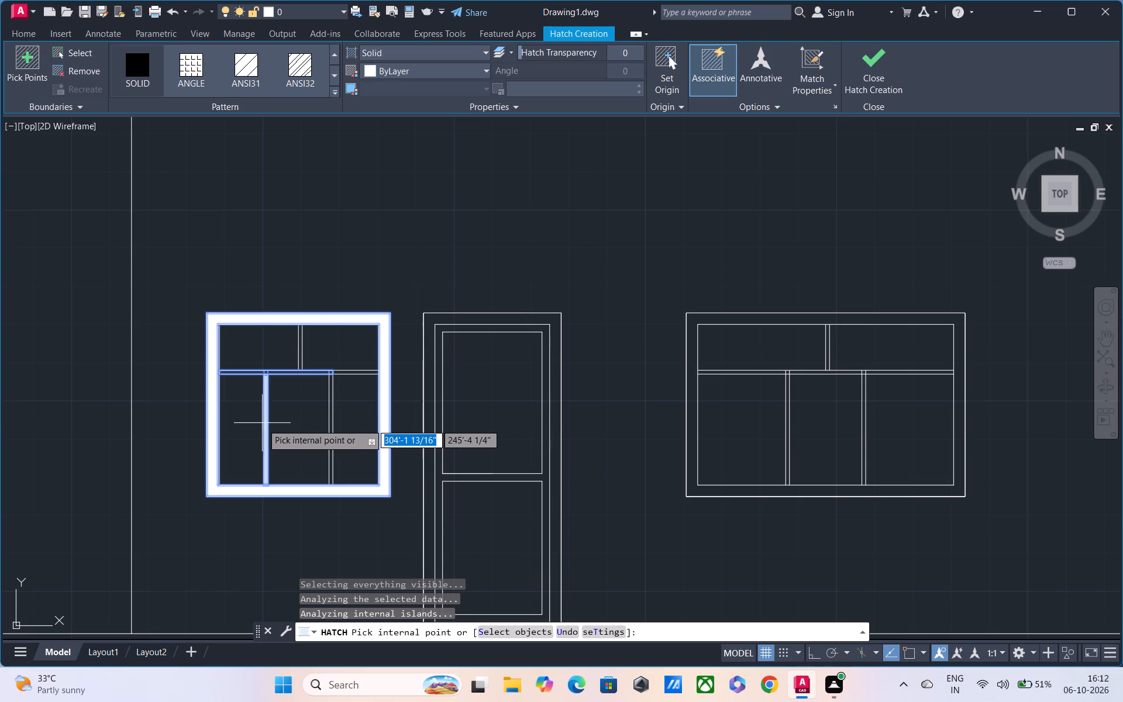
scroll(261, 424, up, 3)
click(273, 408)
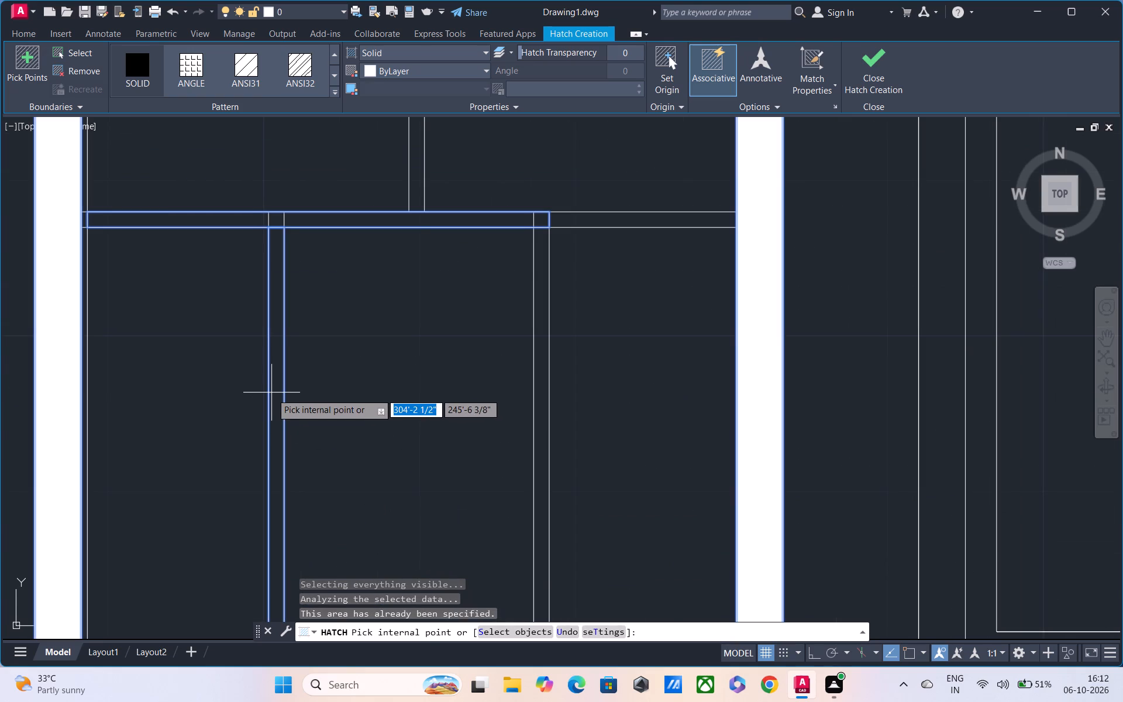
click(275, 415)
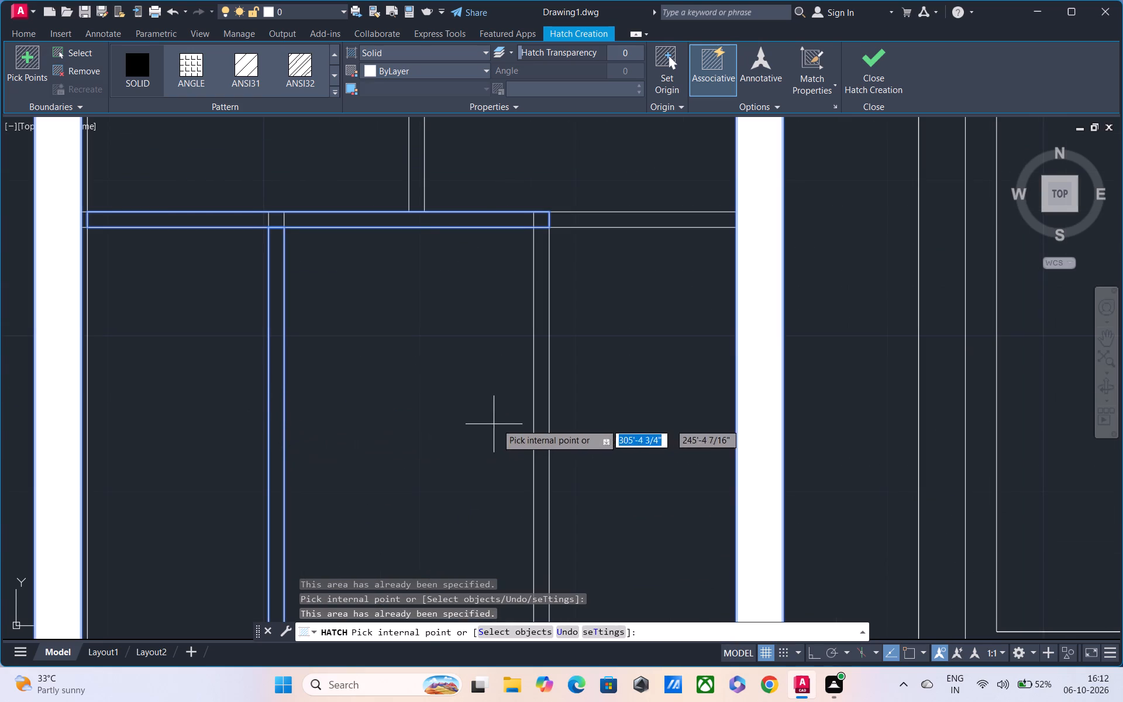
click(541, 411)
Add the ground-floor door's inner frame with its middle rail and its outer frame to the solid hatch.
scroll(540, 410, down, 3)
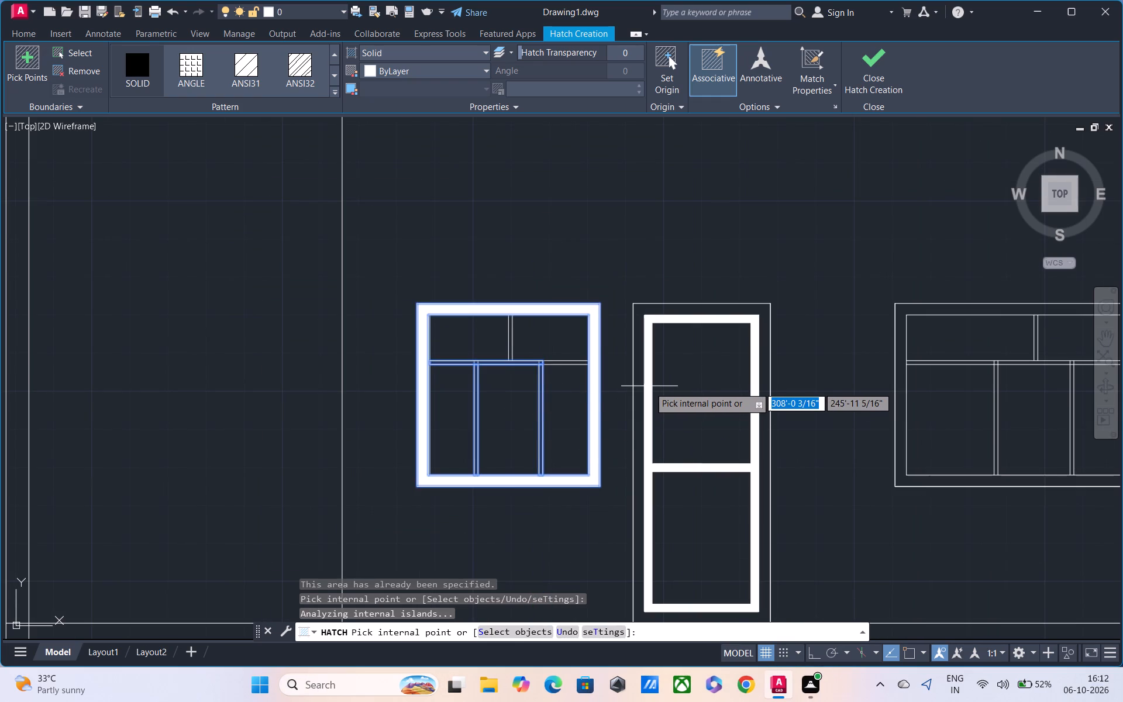
click(649, 387)
scroll(628, 432, down, 1)
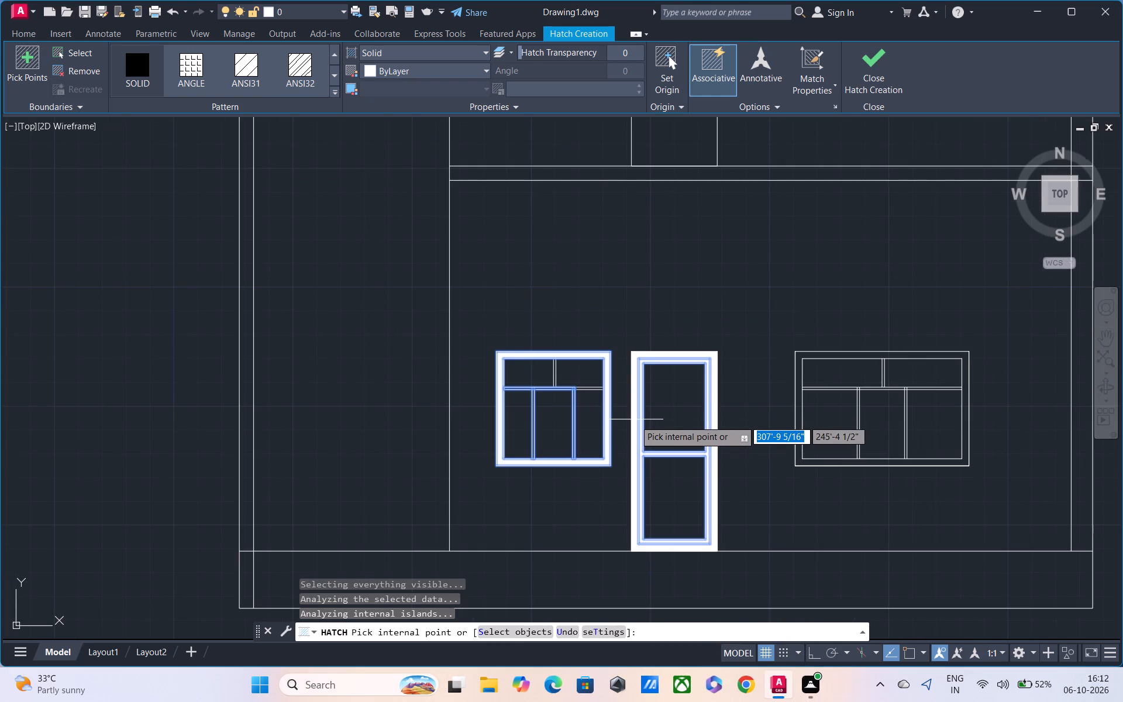
click(635, 420)
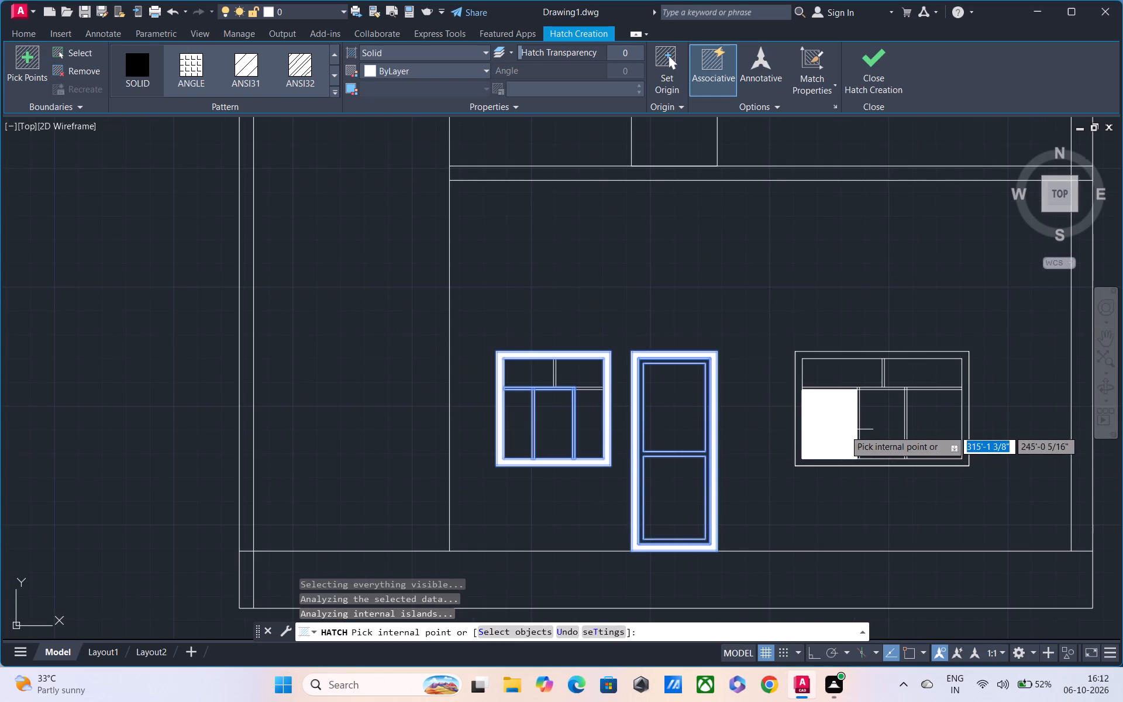
Add the wide ground-floor window's outer frame to the solid hatch.
click(802, 356)
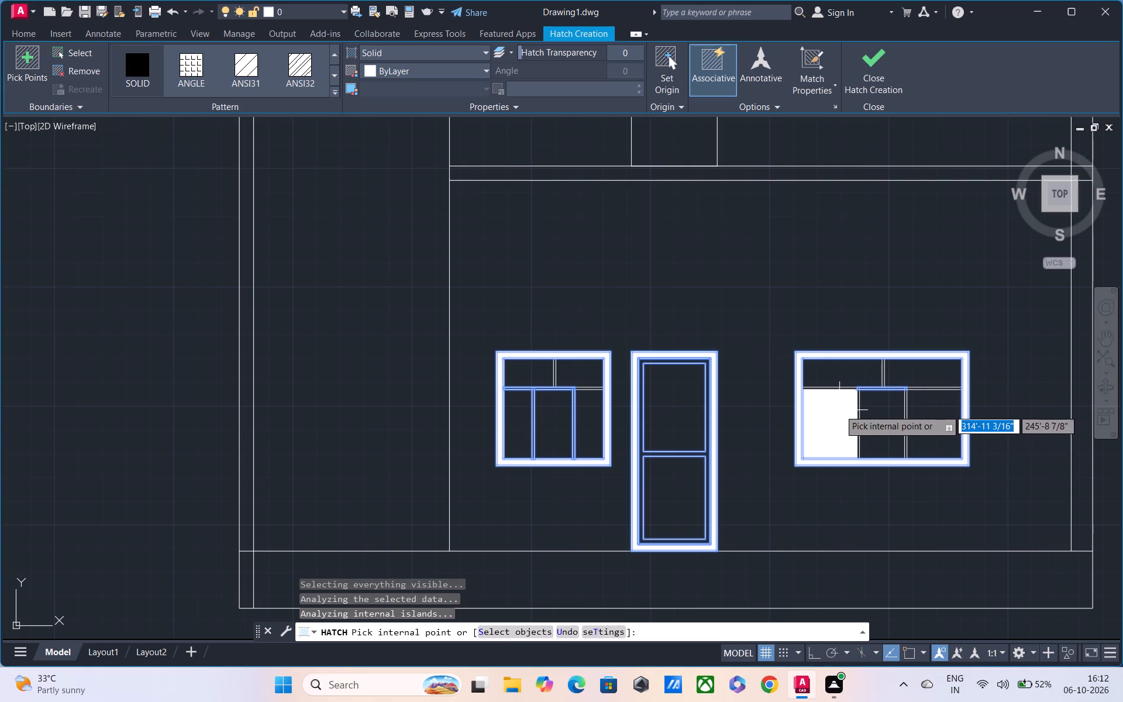
Add the remaining right section of the smaller window's horizontal bar and its short upper vertical bar to the solid hatch.
scroll(590, 390, up, 3)
click(590, 390)
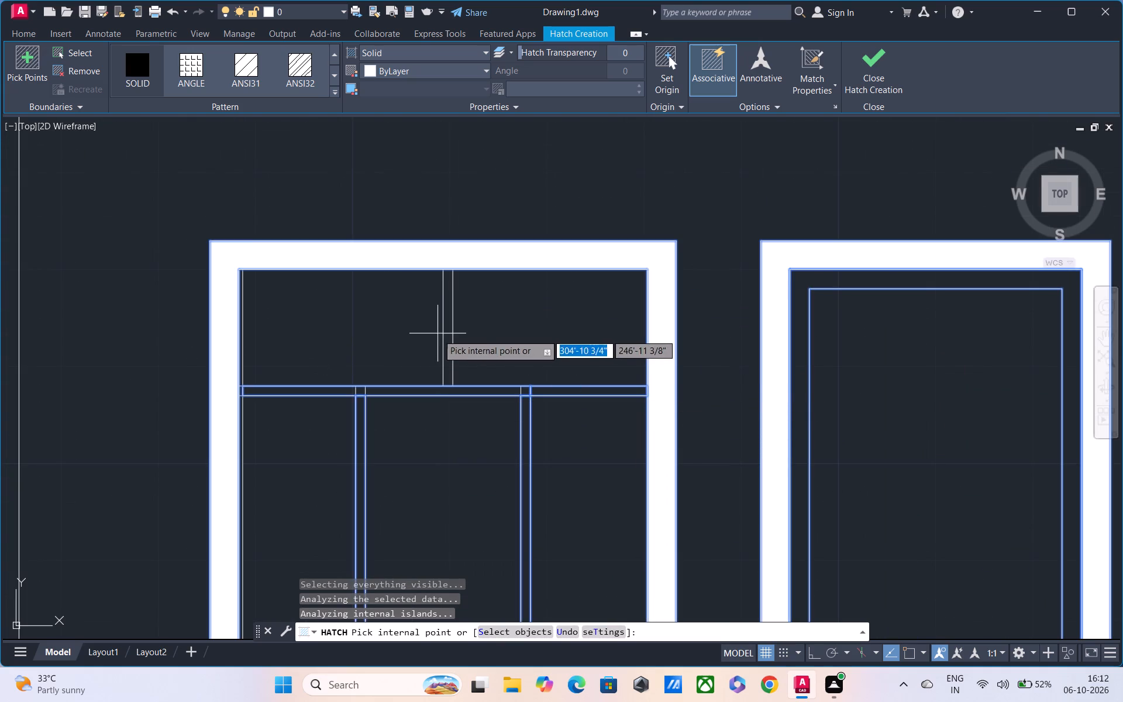
click(446, 324)
Add the wide ground-floor window's two lower vertical dividing bars to the solid hatch.
scroll(452, 438, down, 3)
middle_drag(461, 462, 439, 424)
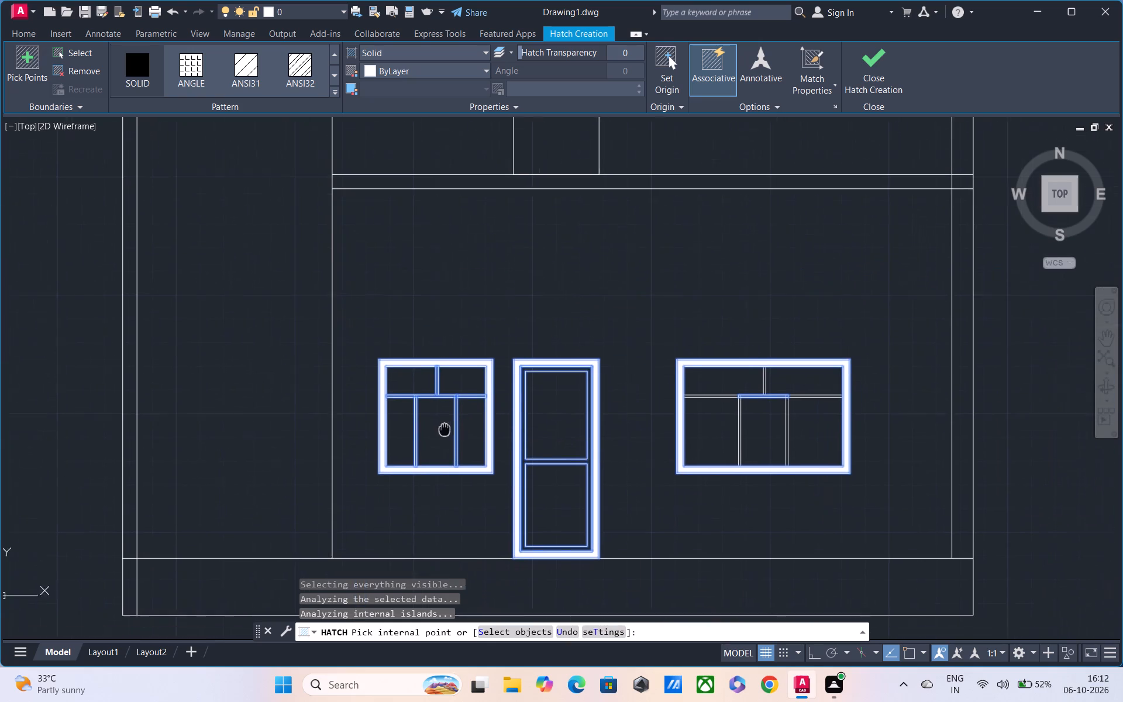
middle_drag(439, 424, 412, 398)
scroll(708, 411, up, 3)
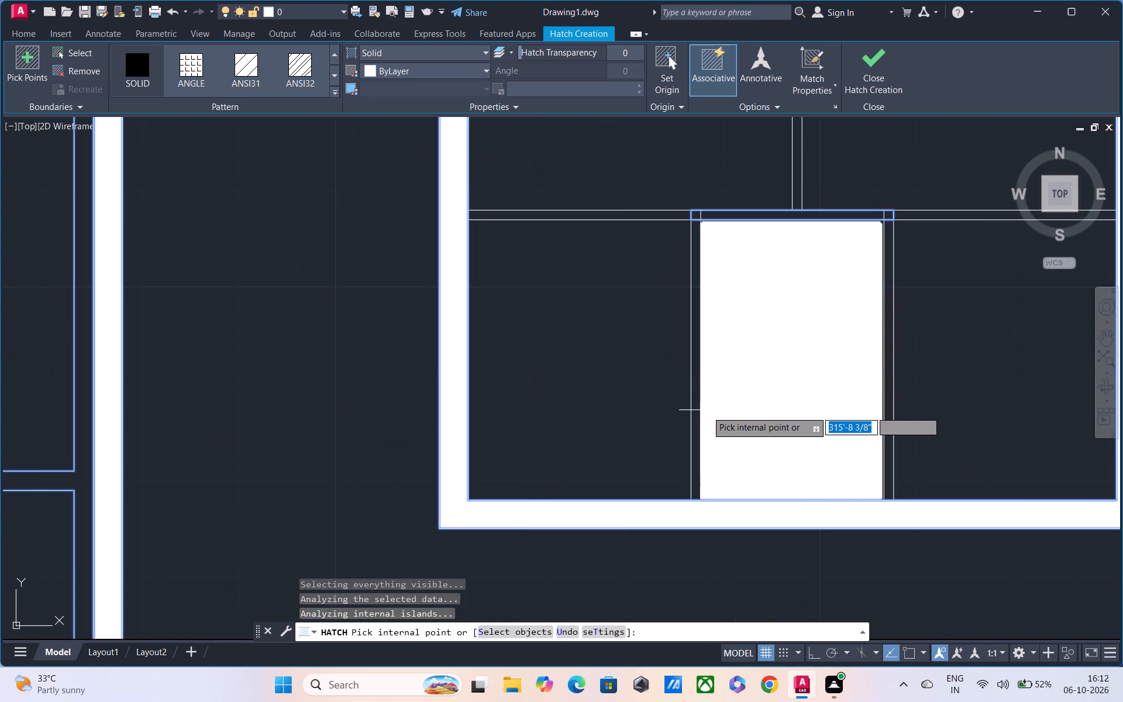
click(696, 405)
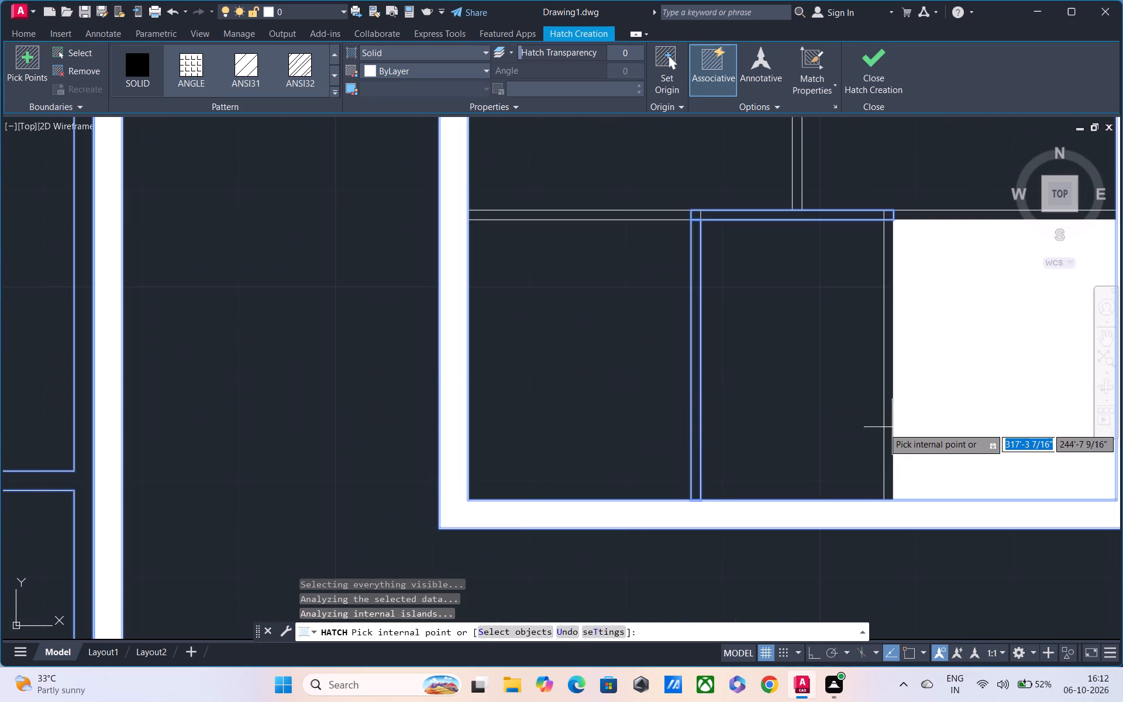
click(885, 411)
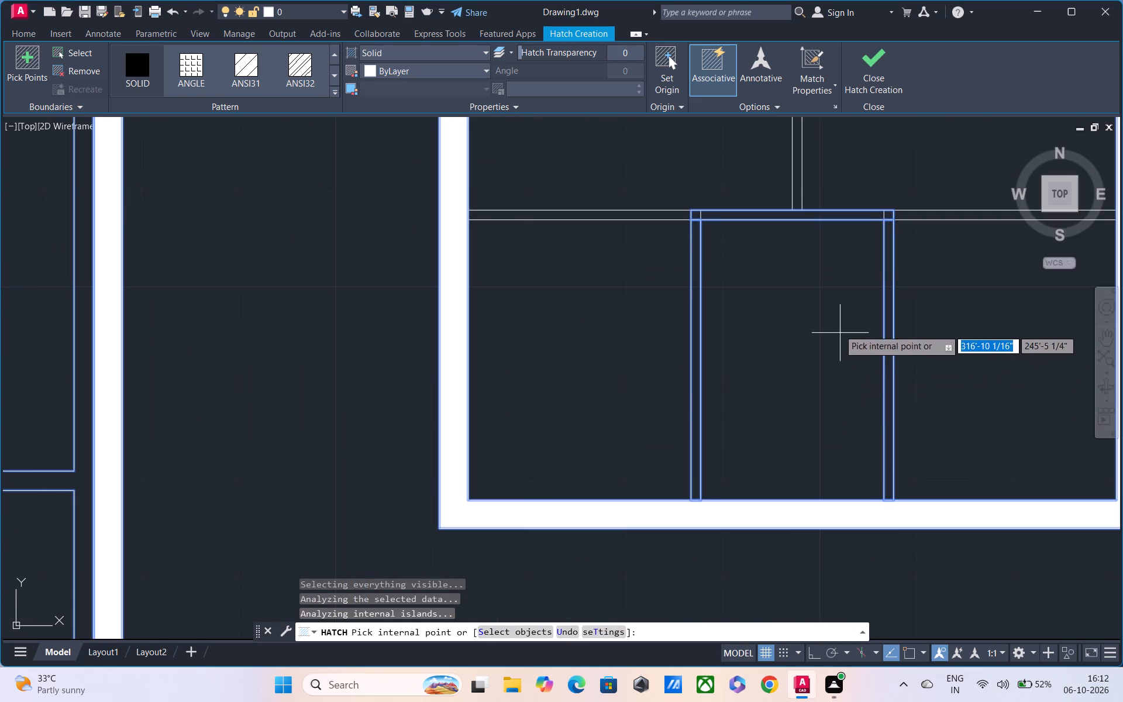
Add the wide ground-floor window's full horizontal bar and short upper vertical bar to the solid hatch and end the hatch.
middle_drag(841, 357, 836, 481)
click(636, 340)
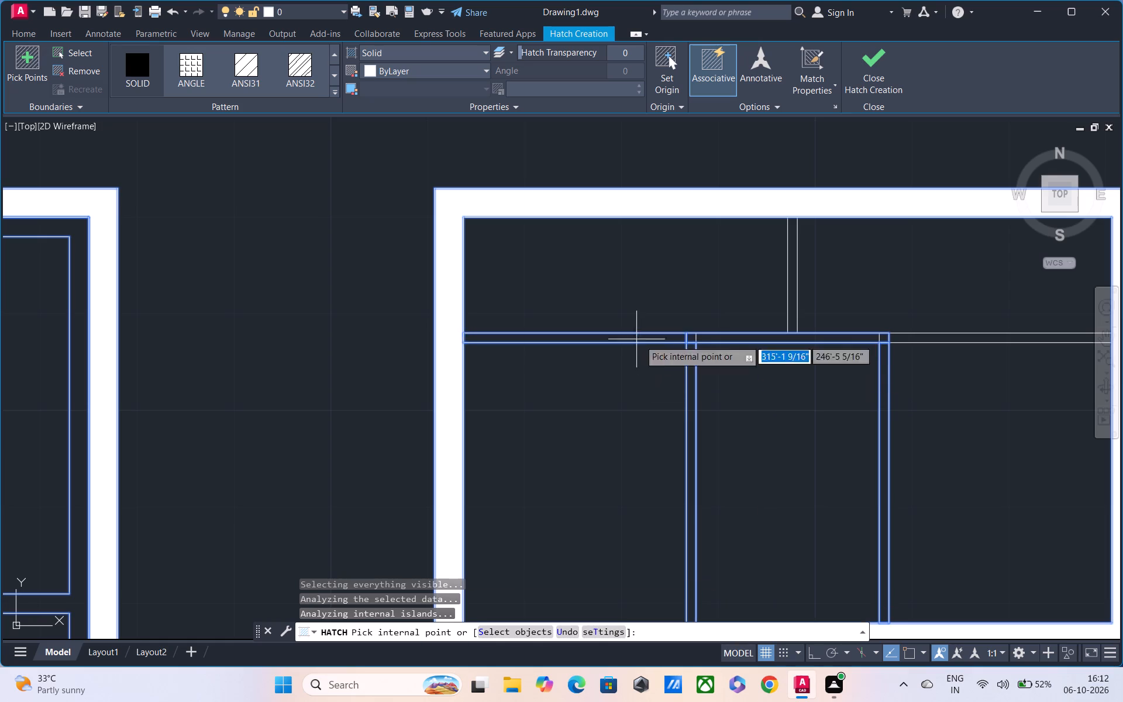
click(694, 338)
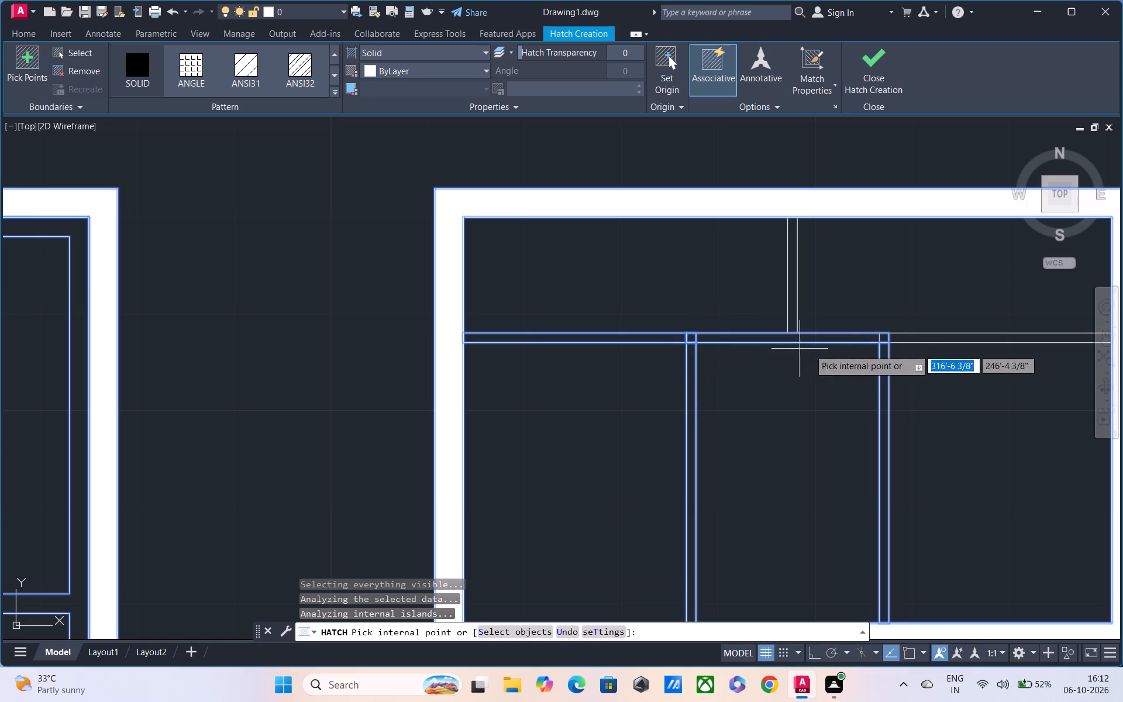
click(881, 338)
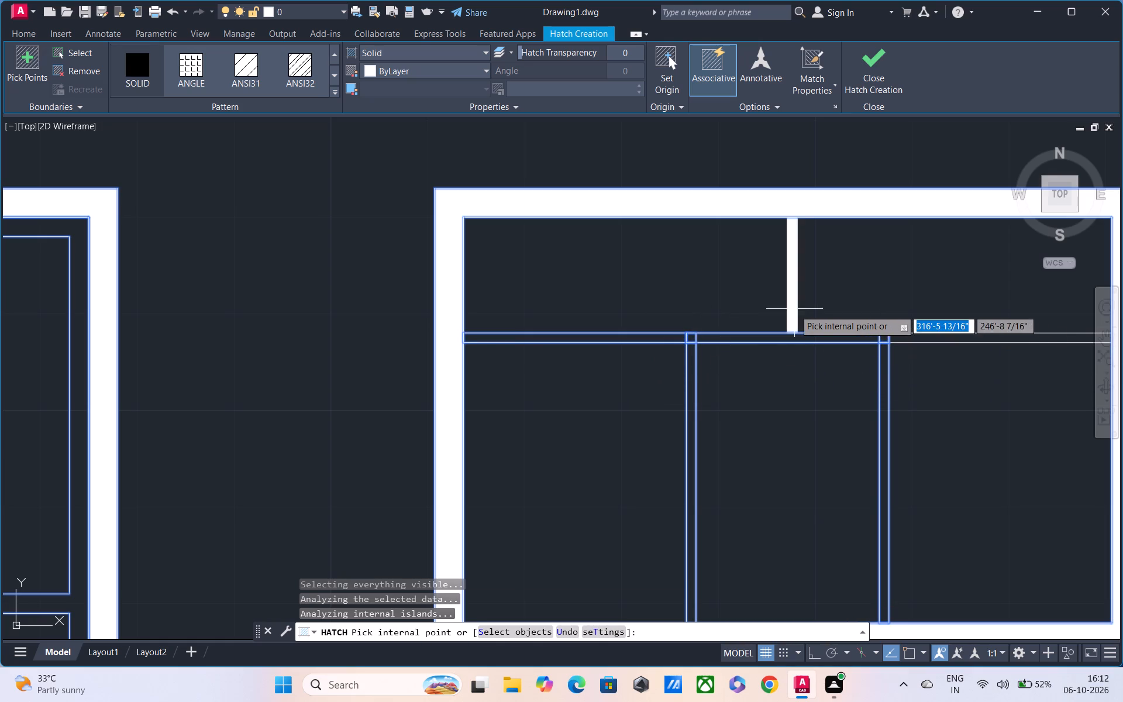
click(793, 309)
click(911, 339)
scroll(908, 356, down, 3)
middle_drag(827, 407, 783, 397)
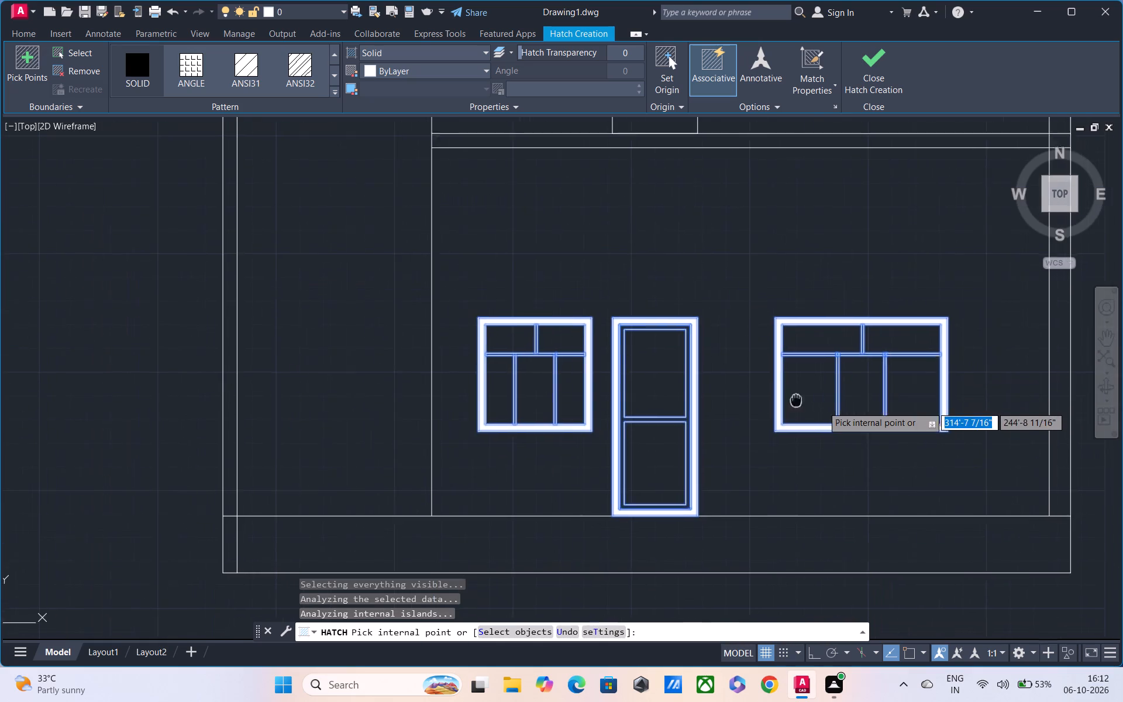
middle_drag(783, 397, 711, 375)
key(Escape)
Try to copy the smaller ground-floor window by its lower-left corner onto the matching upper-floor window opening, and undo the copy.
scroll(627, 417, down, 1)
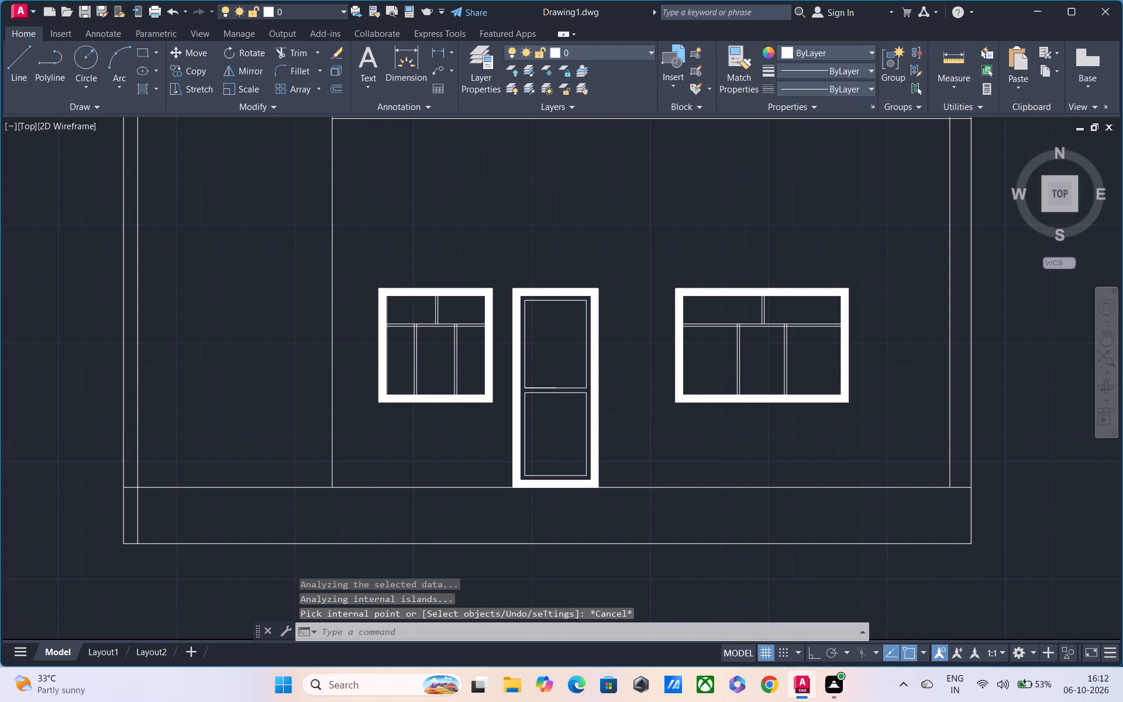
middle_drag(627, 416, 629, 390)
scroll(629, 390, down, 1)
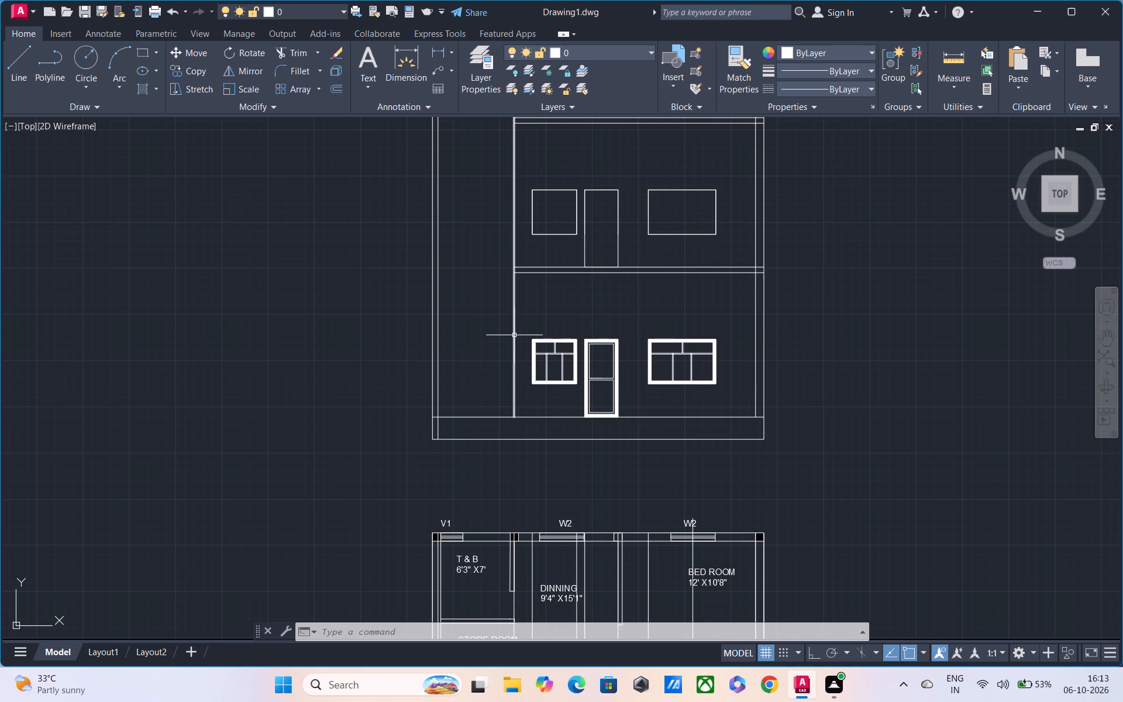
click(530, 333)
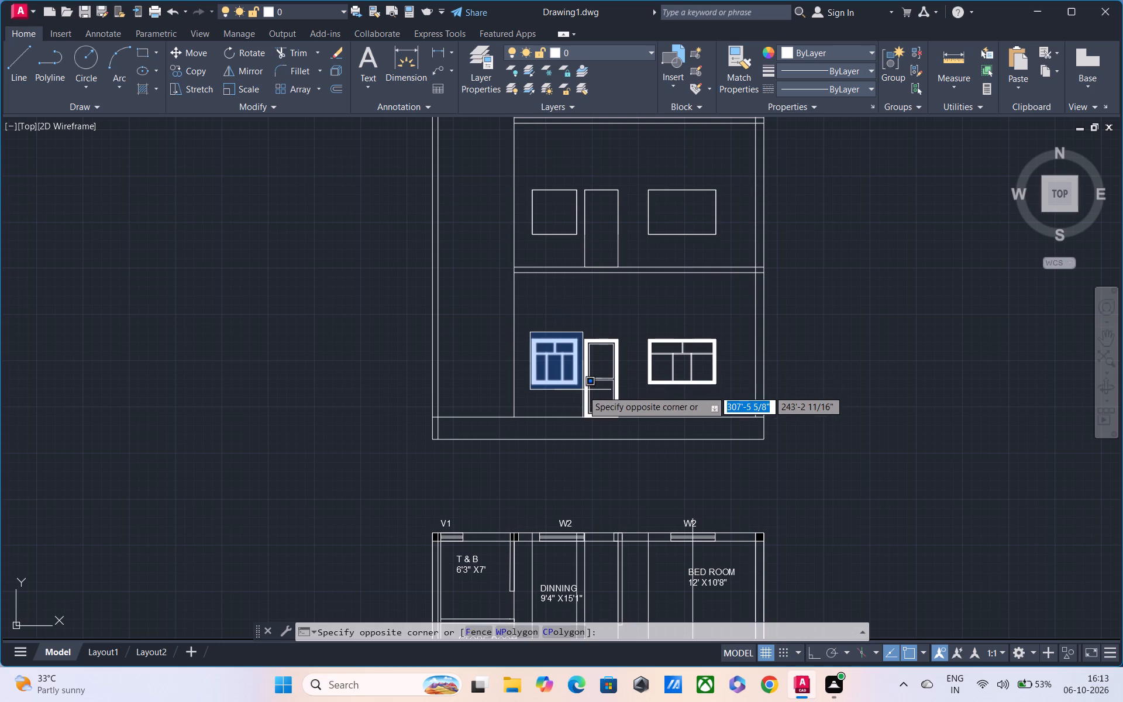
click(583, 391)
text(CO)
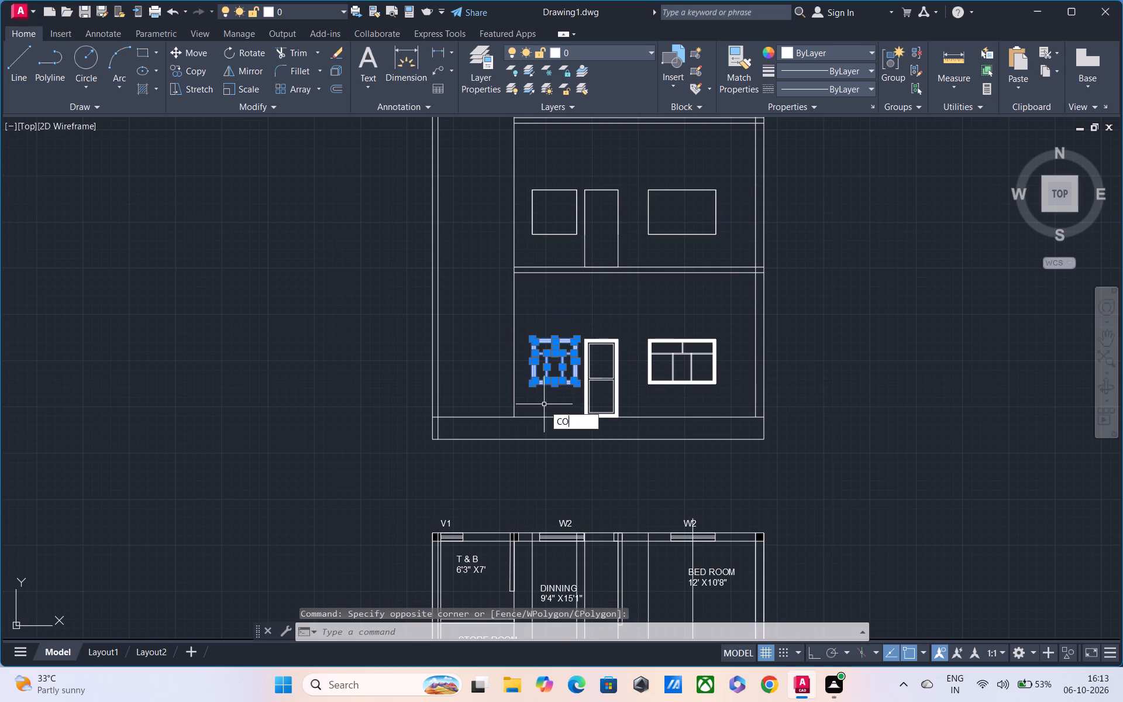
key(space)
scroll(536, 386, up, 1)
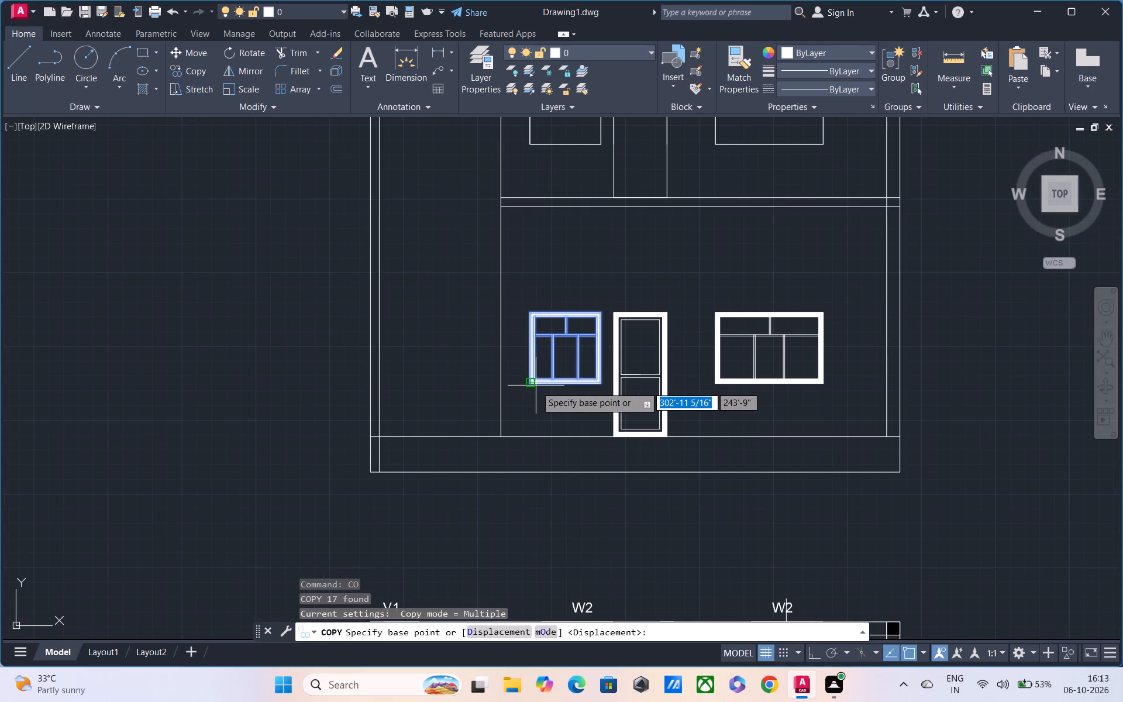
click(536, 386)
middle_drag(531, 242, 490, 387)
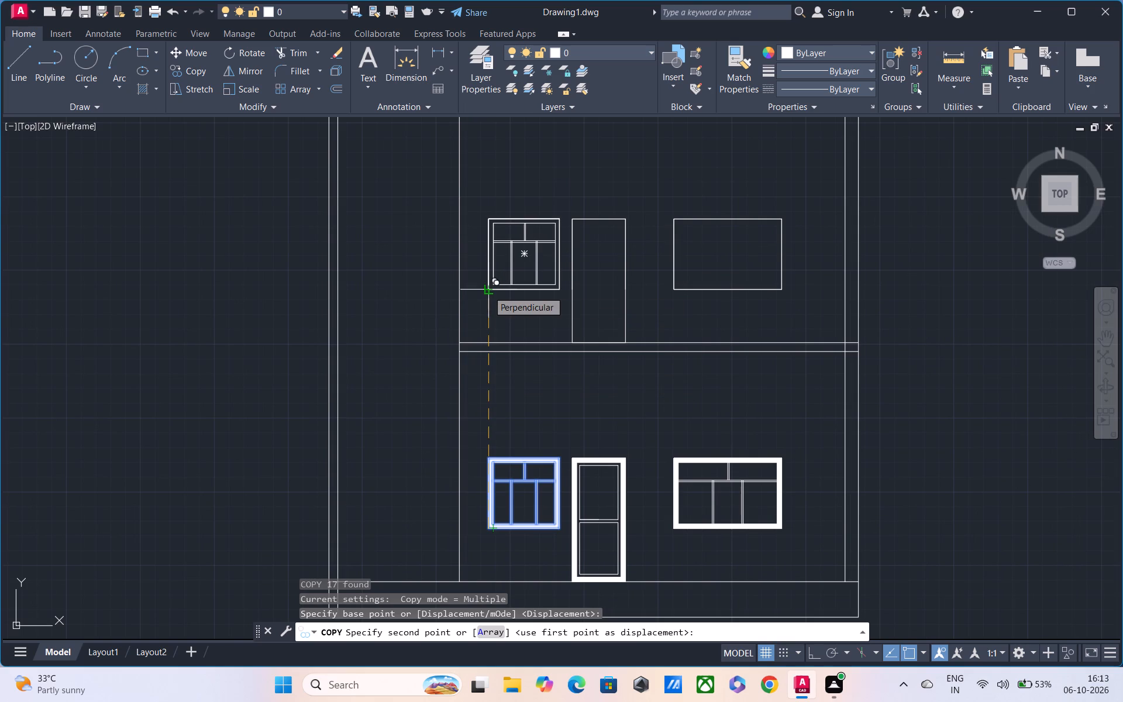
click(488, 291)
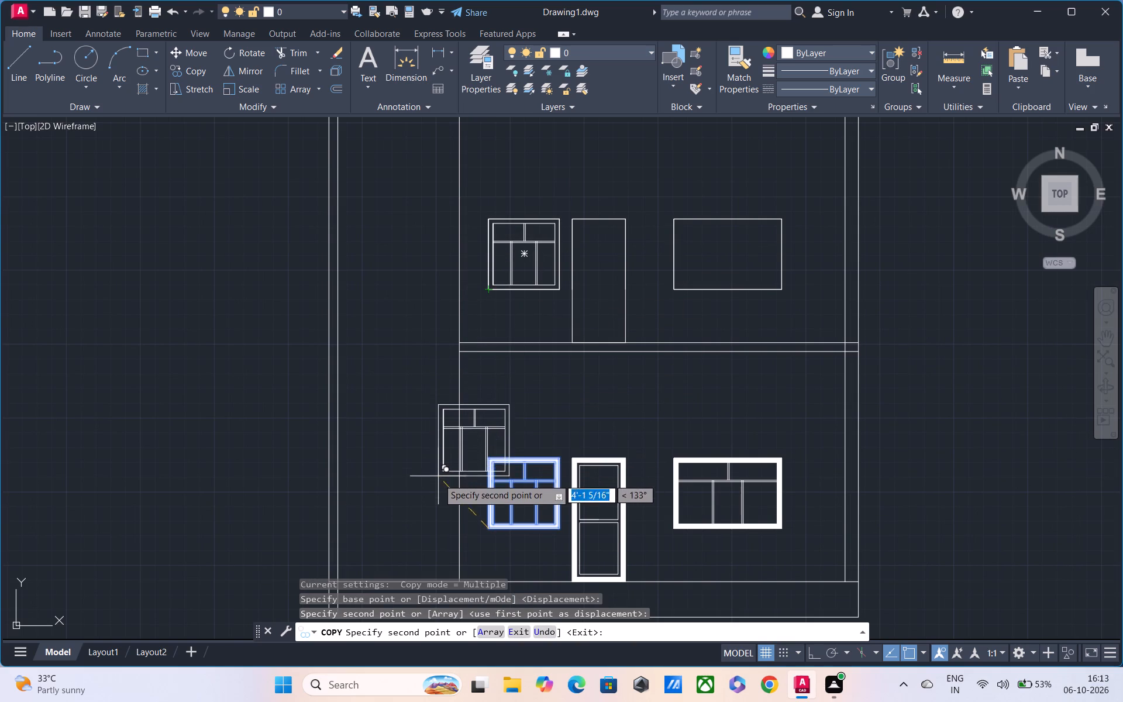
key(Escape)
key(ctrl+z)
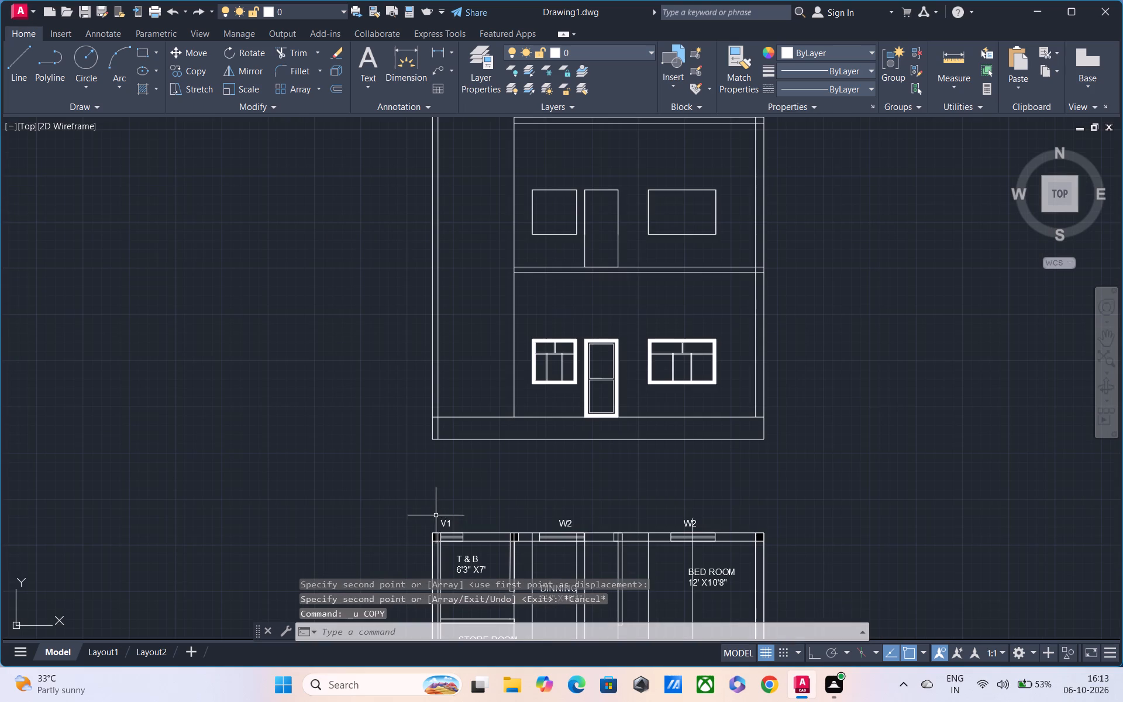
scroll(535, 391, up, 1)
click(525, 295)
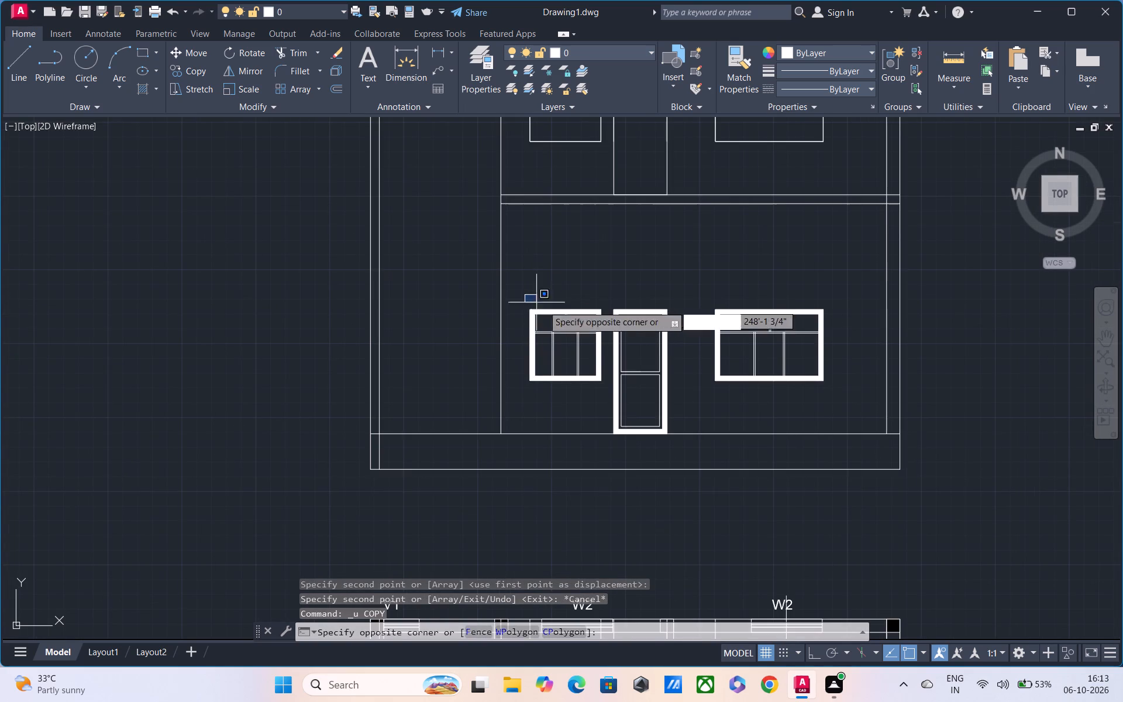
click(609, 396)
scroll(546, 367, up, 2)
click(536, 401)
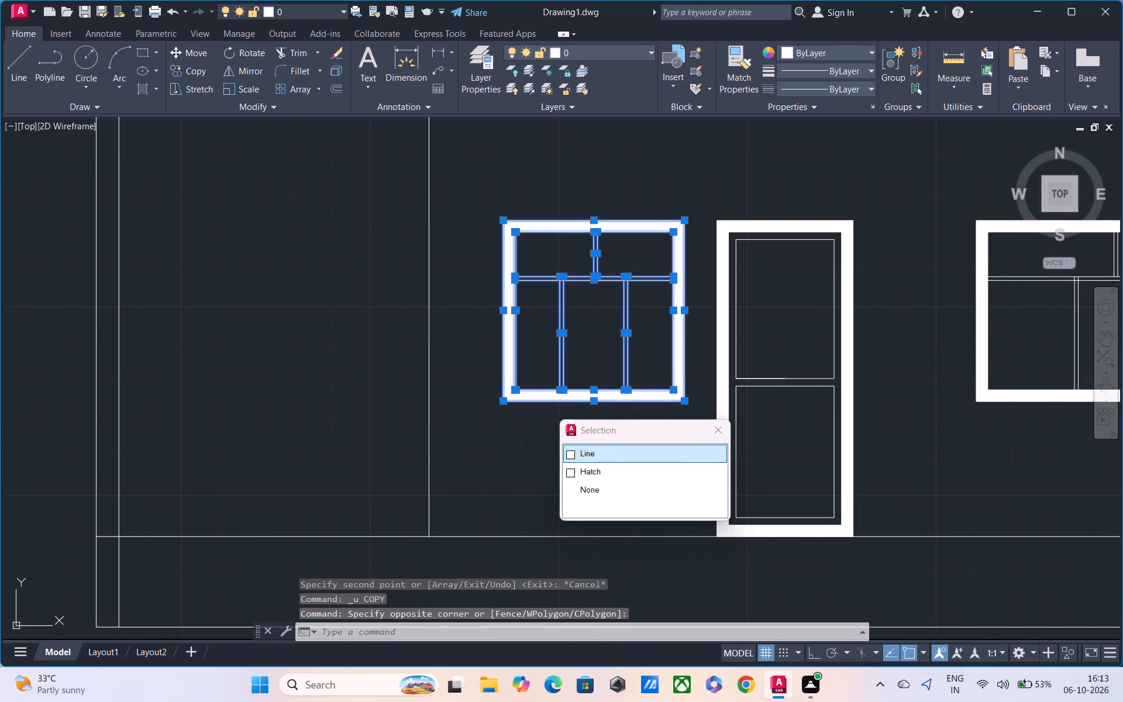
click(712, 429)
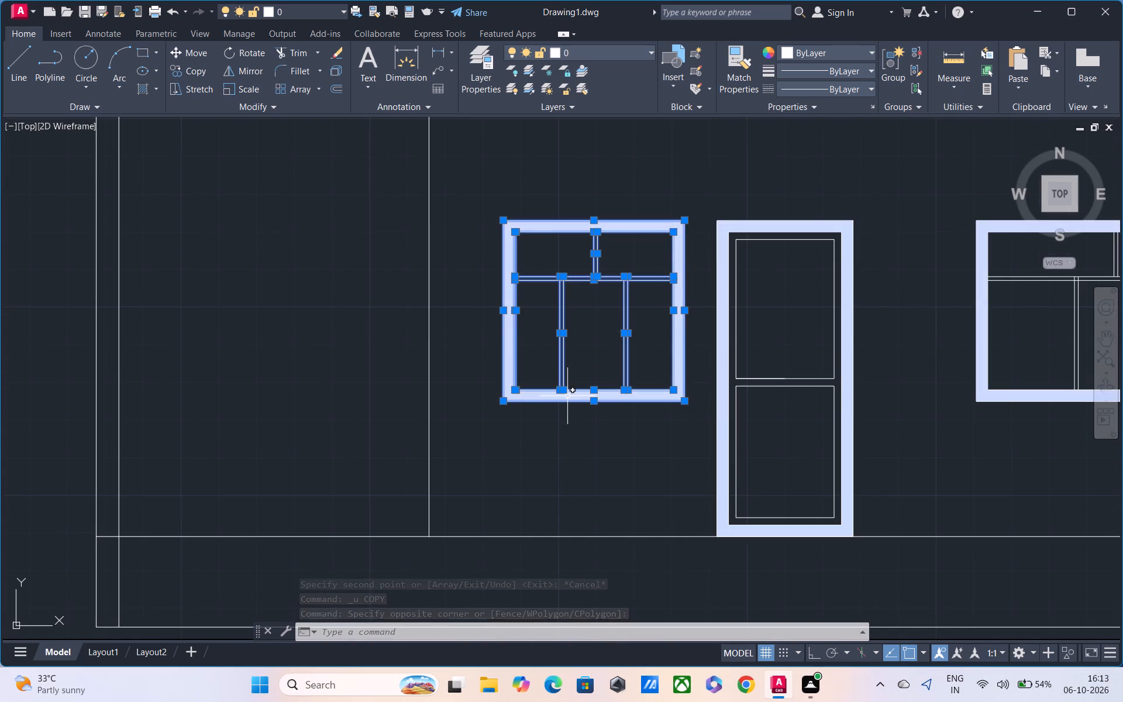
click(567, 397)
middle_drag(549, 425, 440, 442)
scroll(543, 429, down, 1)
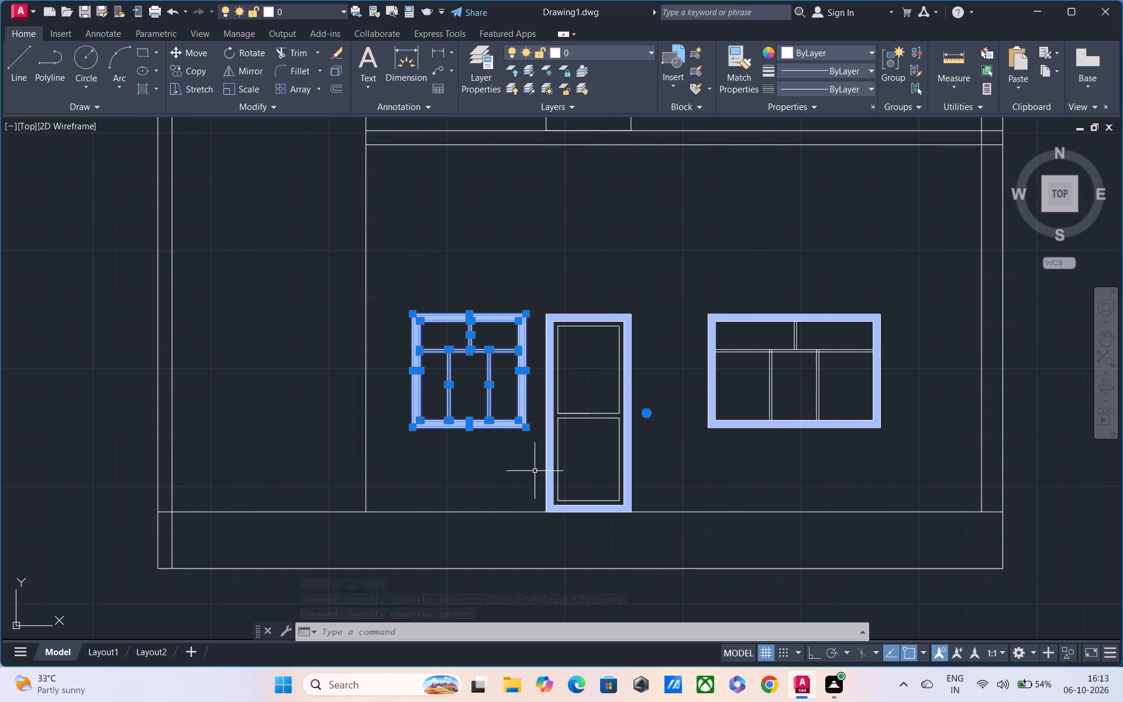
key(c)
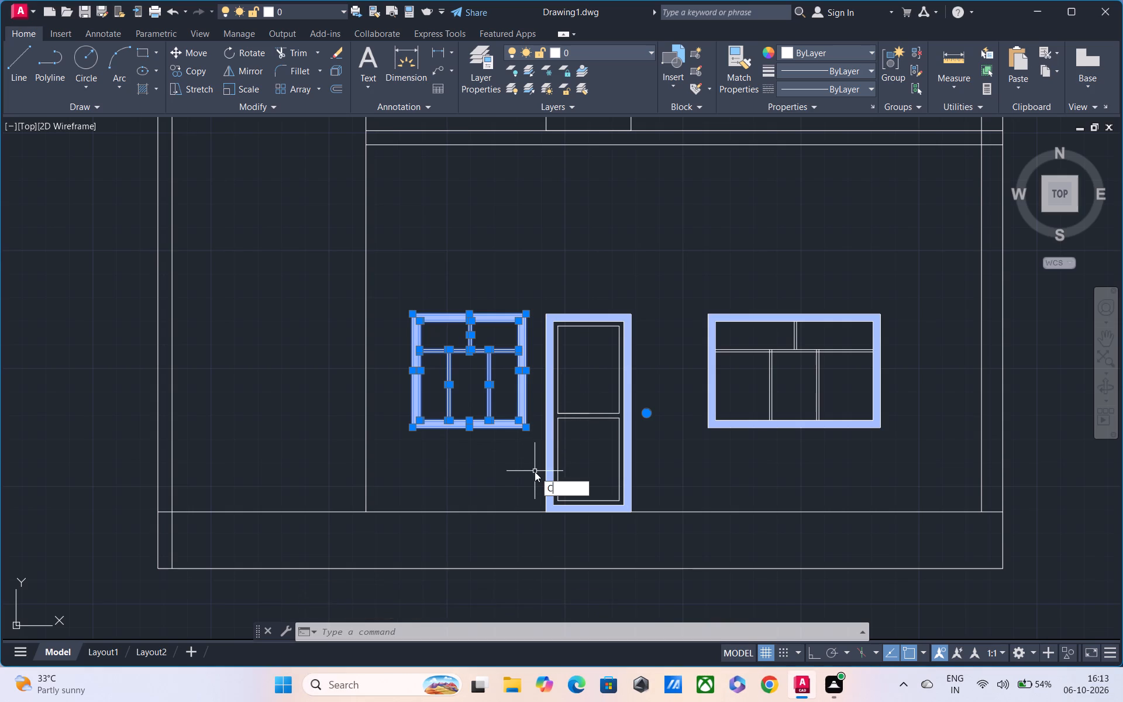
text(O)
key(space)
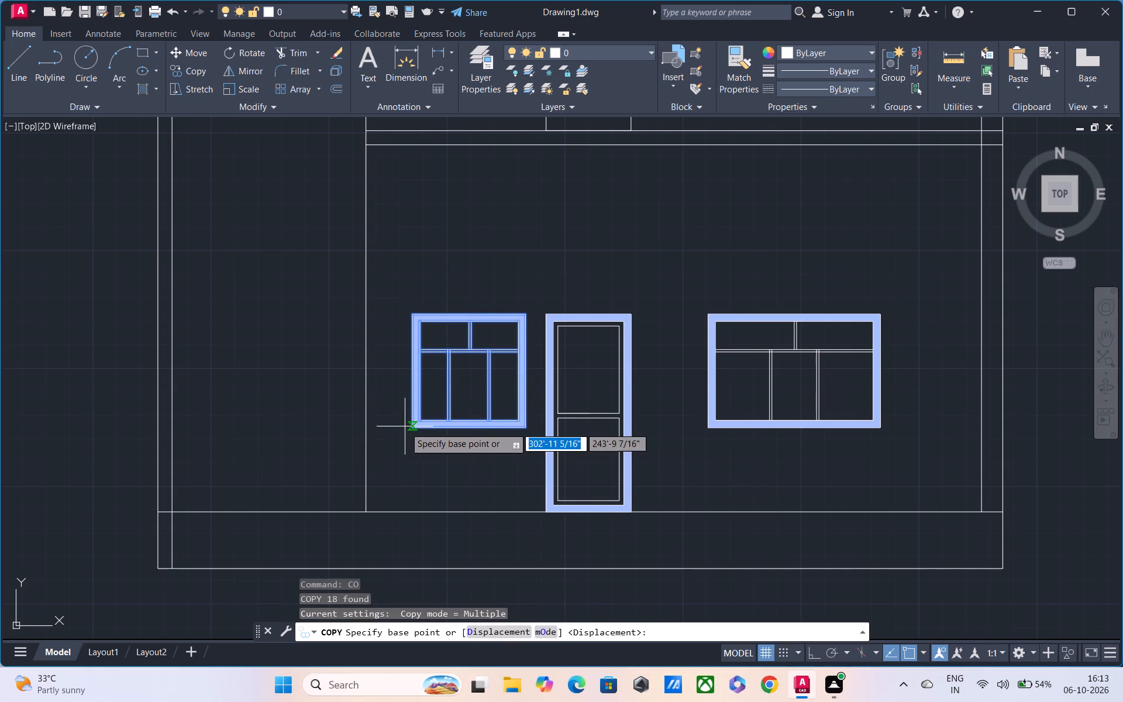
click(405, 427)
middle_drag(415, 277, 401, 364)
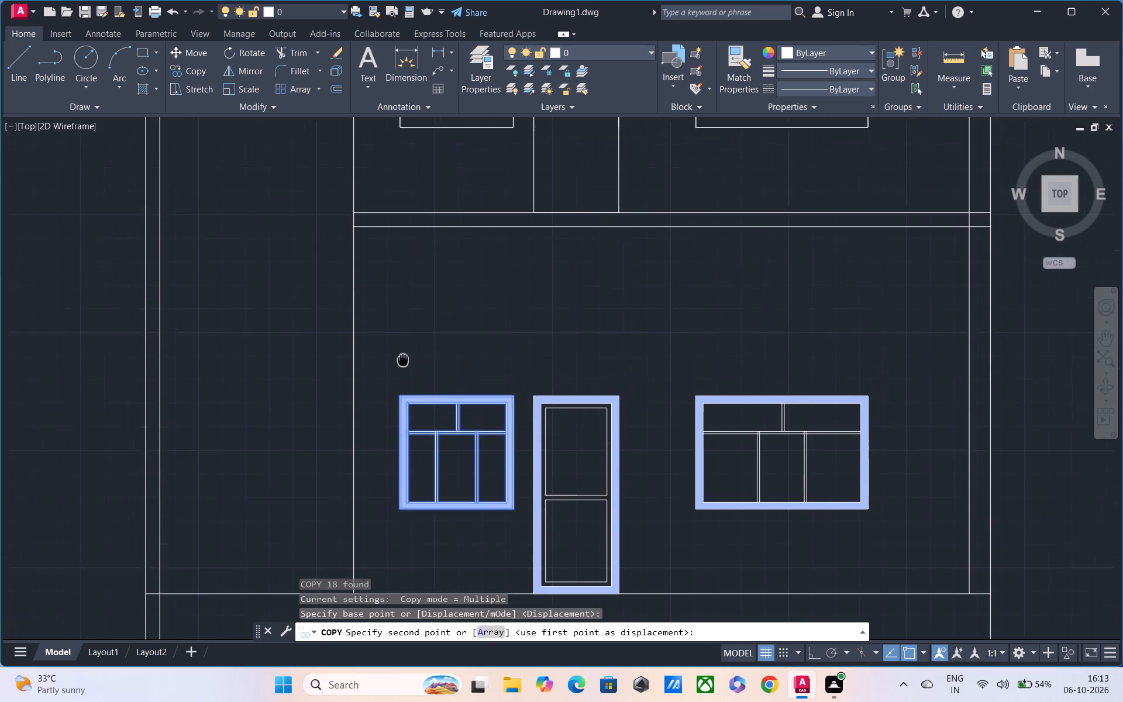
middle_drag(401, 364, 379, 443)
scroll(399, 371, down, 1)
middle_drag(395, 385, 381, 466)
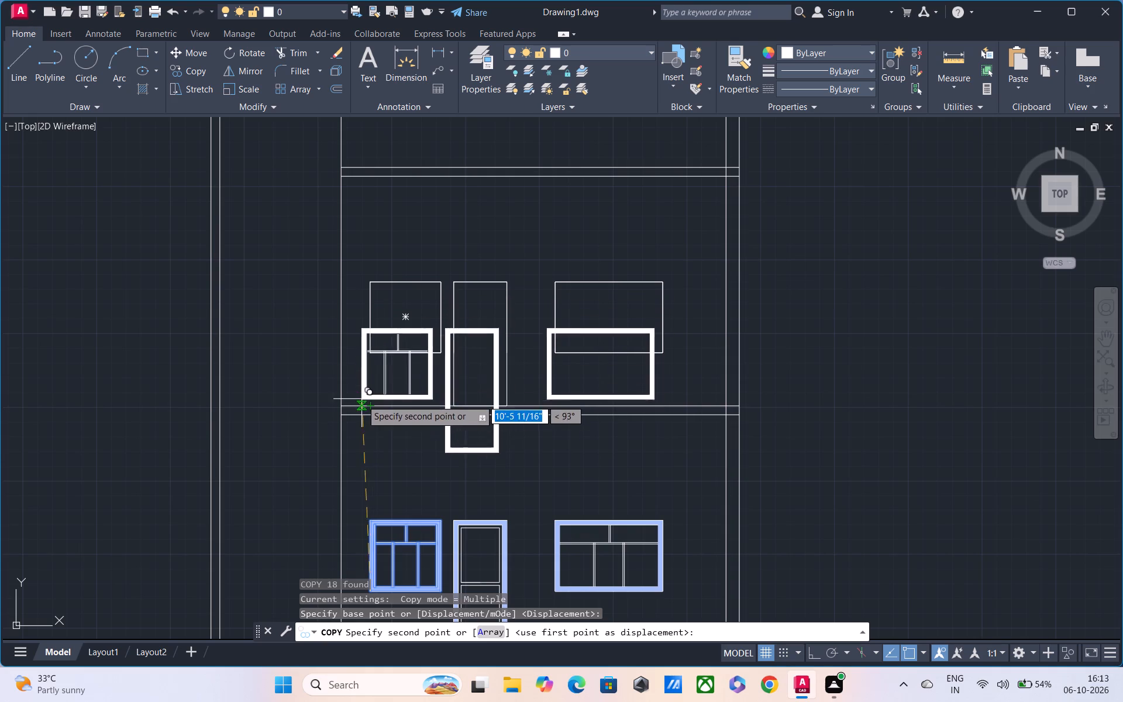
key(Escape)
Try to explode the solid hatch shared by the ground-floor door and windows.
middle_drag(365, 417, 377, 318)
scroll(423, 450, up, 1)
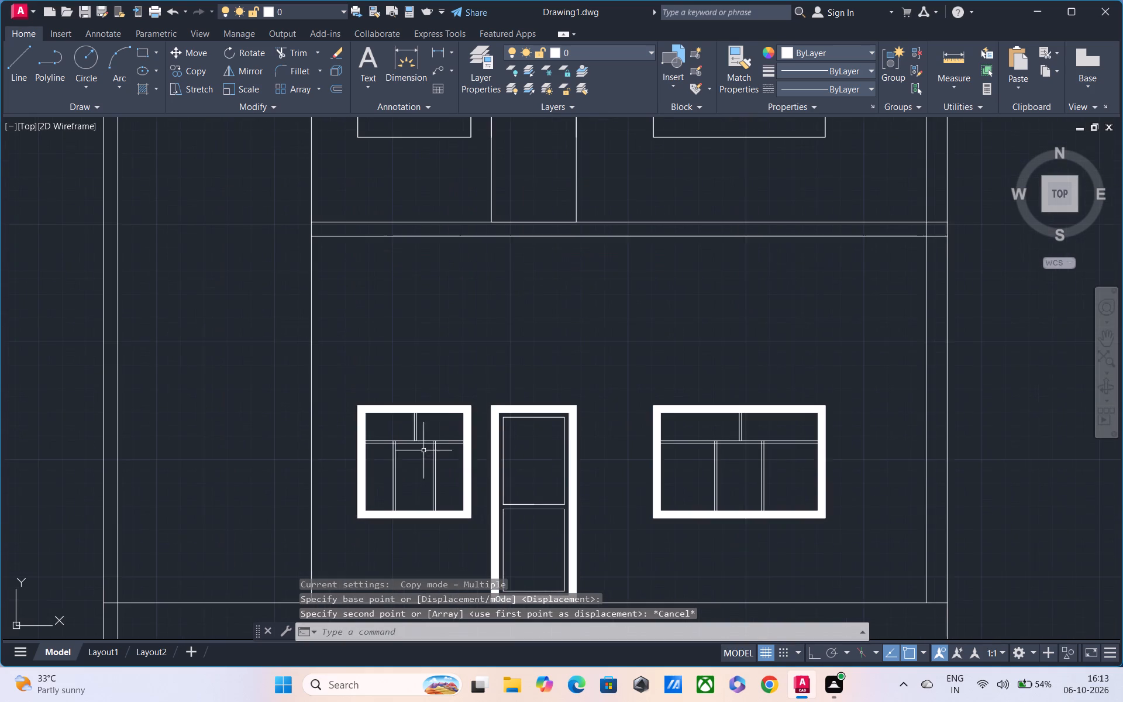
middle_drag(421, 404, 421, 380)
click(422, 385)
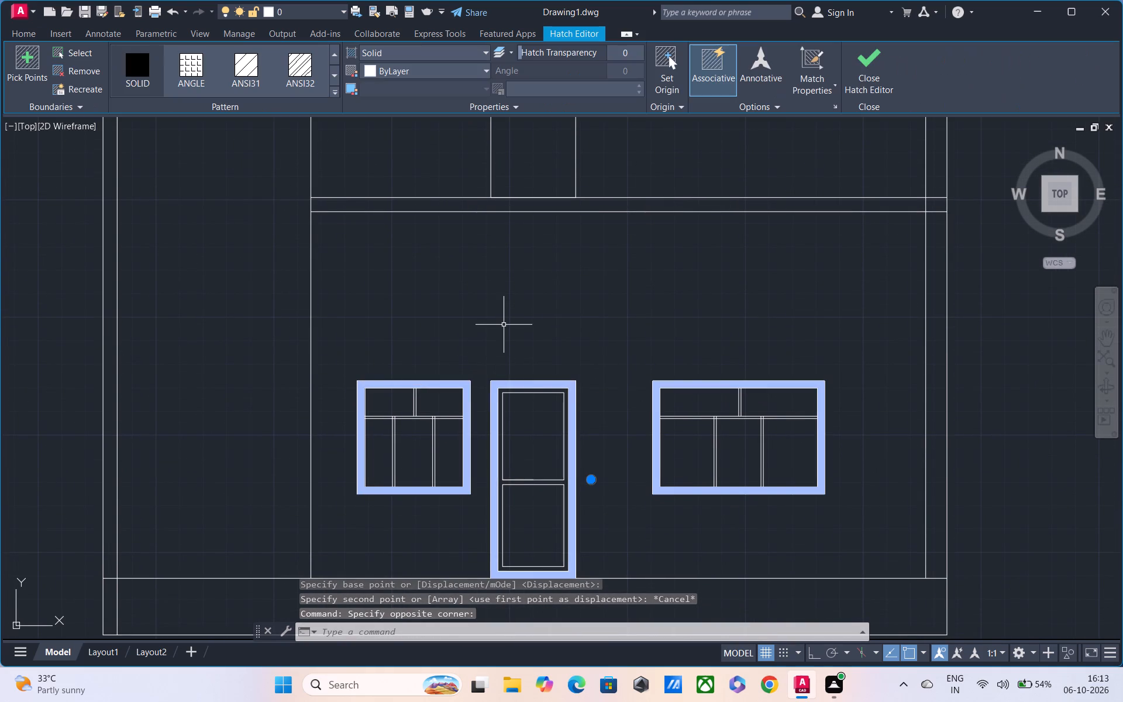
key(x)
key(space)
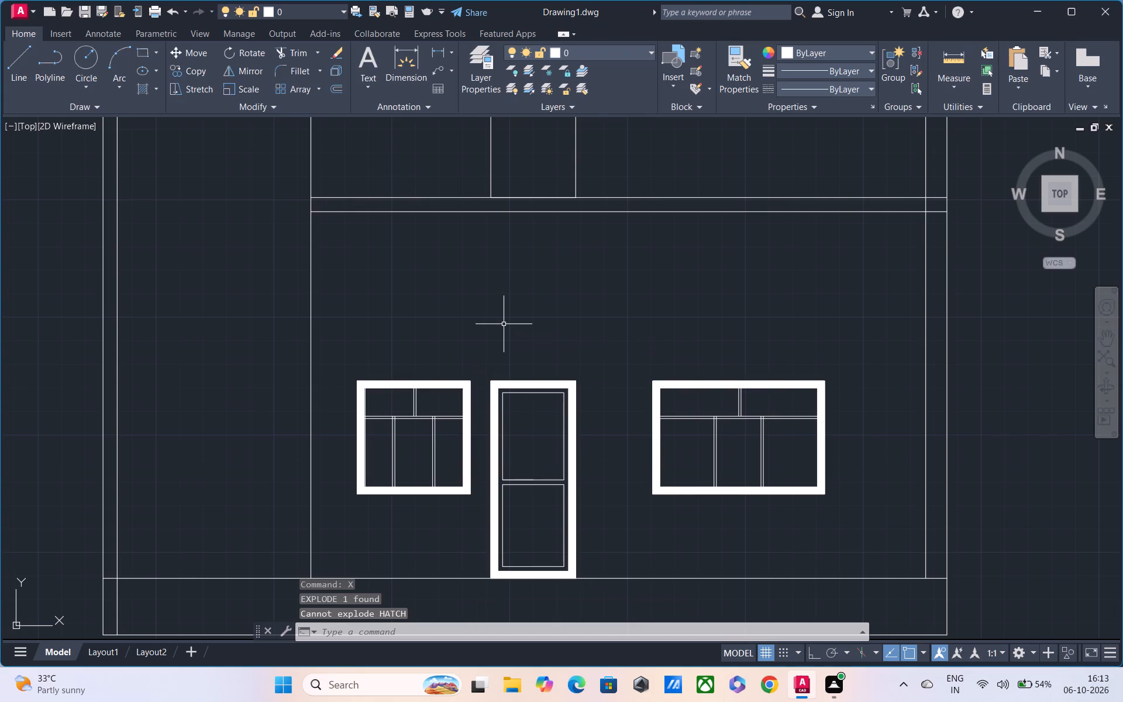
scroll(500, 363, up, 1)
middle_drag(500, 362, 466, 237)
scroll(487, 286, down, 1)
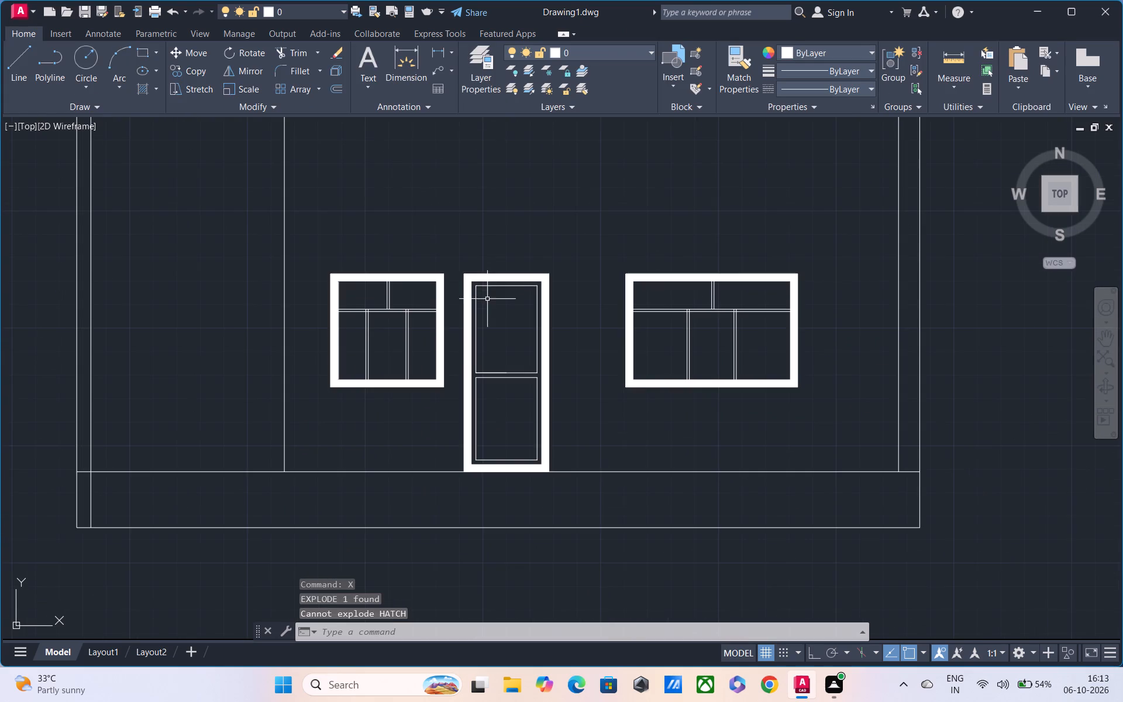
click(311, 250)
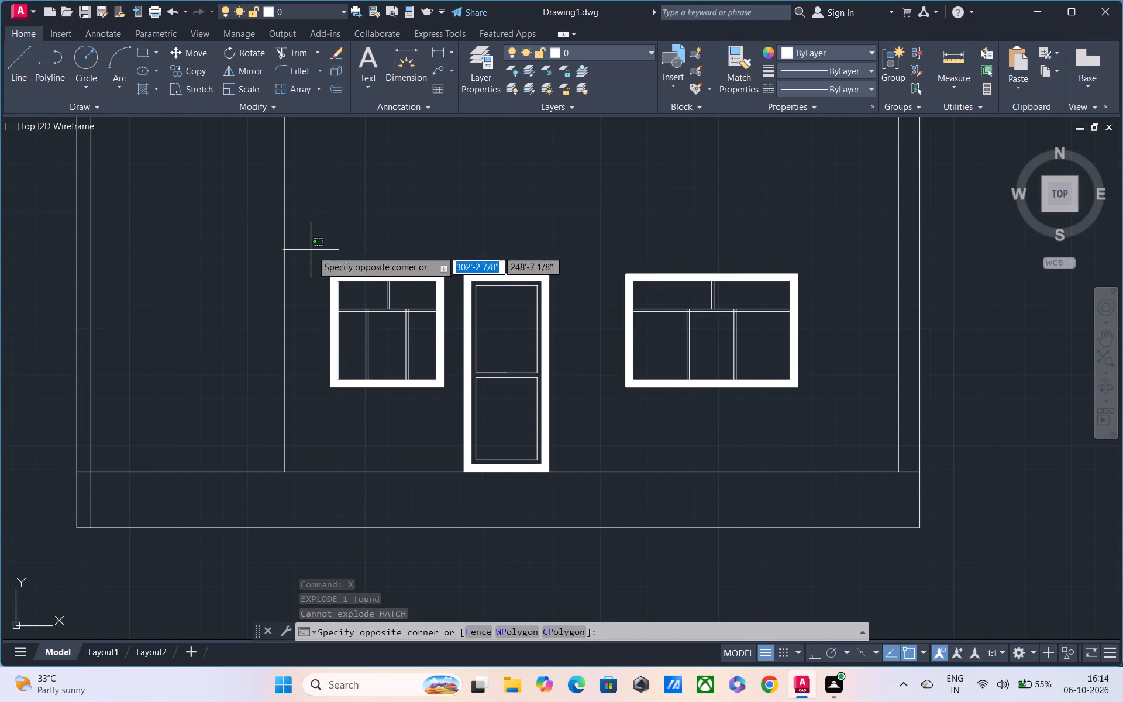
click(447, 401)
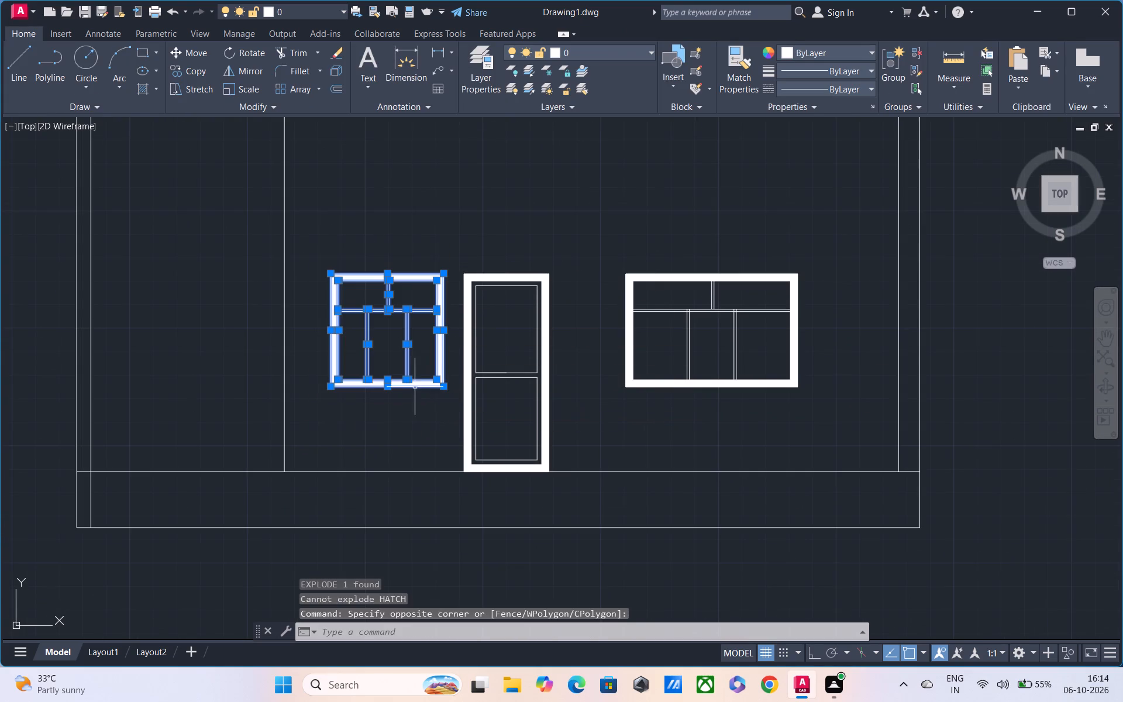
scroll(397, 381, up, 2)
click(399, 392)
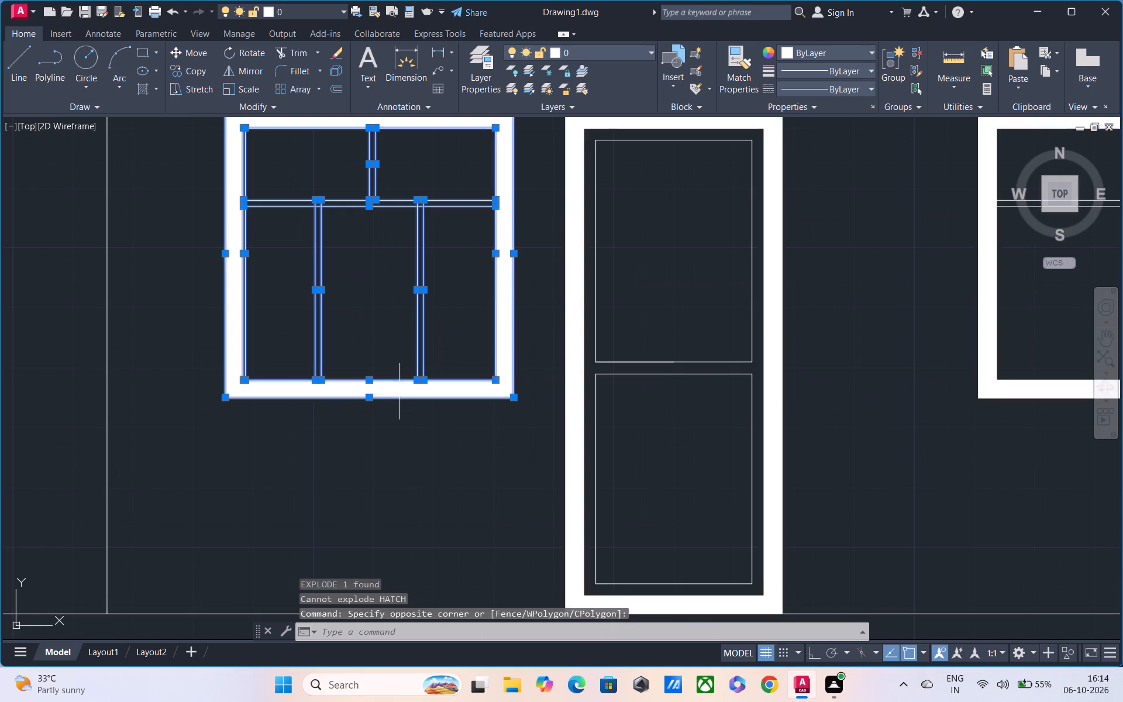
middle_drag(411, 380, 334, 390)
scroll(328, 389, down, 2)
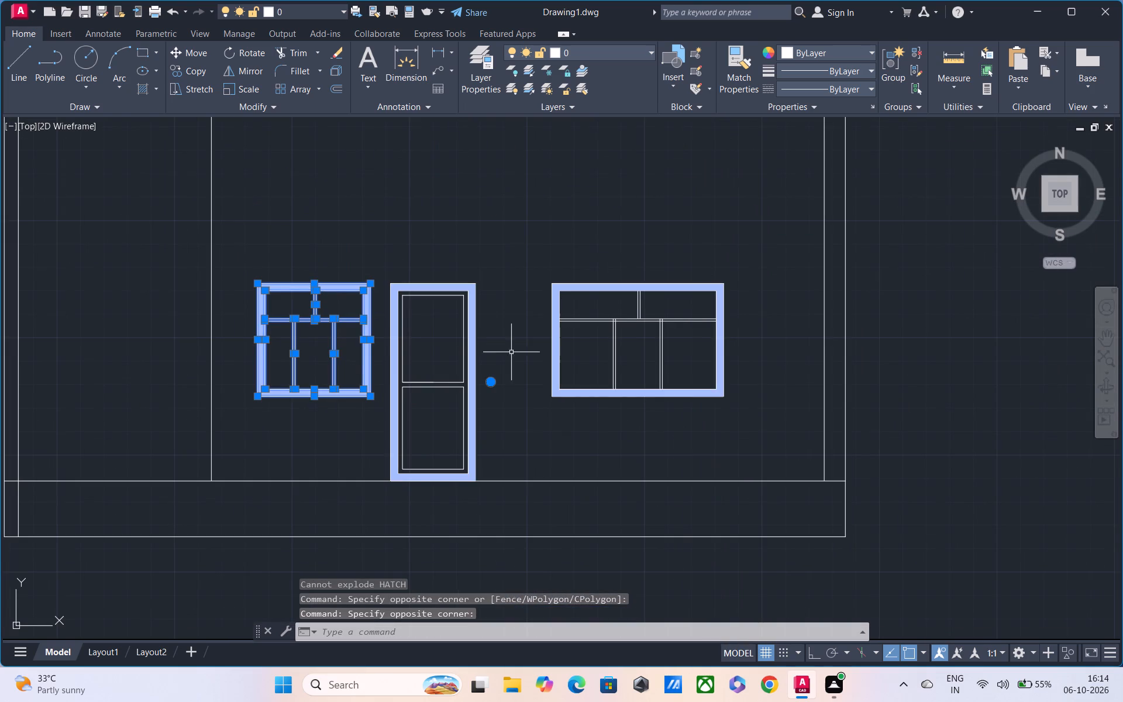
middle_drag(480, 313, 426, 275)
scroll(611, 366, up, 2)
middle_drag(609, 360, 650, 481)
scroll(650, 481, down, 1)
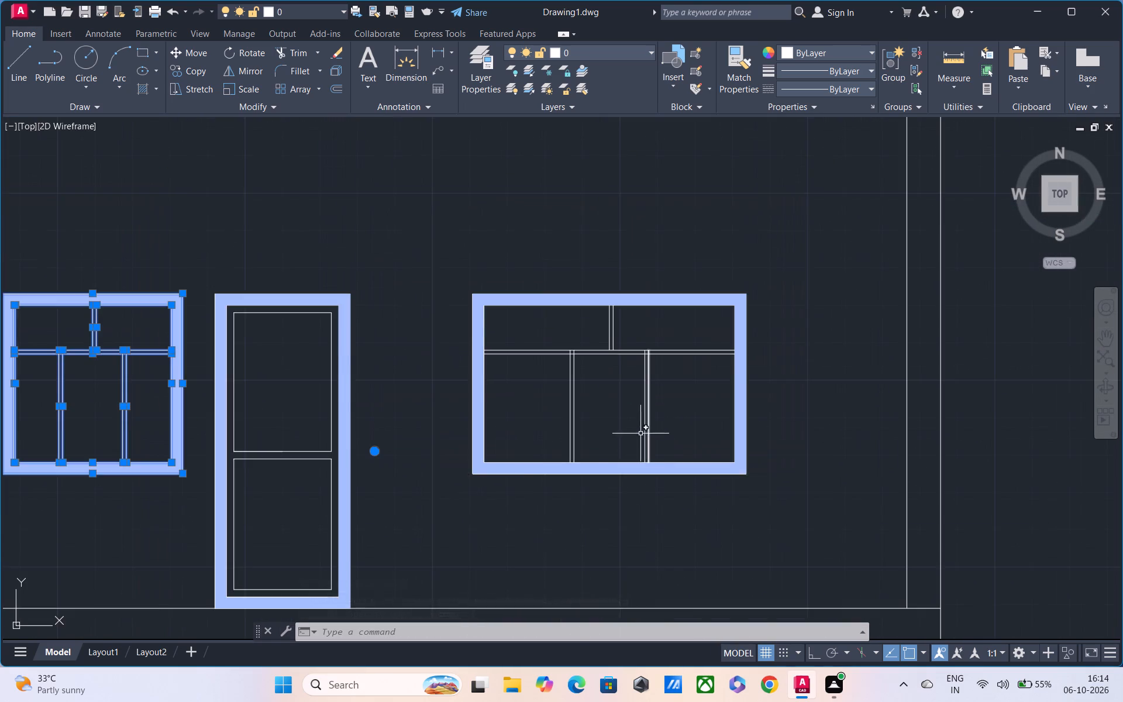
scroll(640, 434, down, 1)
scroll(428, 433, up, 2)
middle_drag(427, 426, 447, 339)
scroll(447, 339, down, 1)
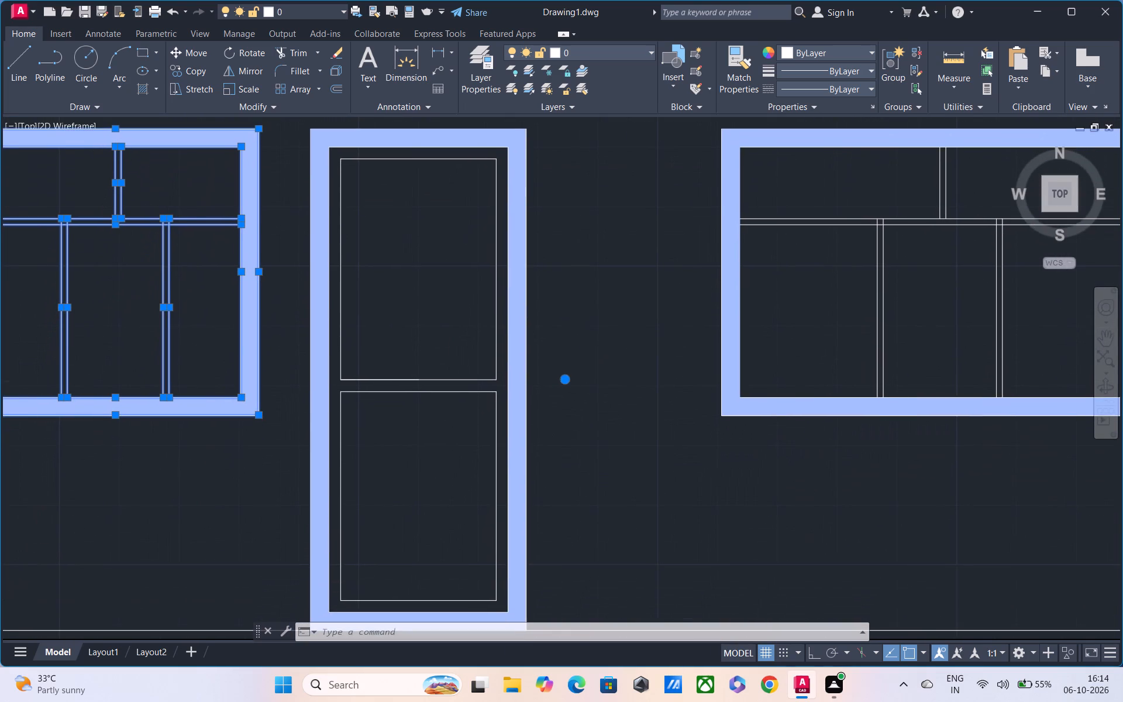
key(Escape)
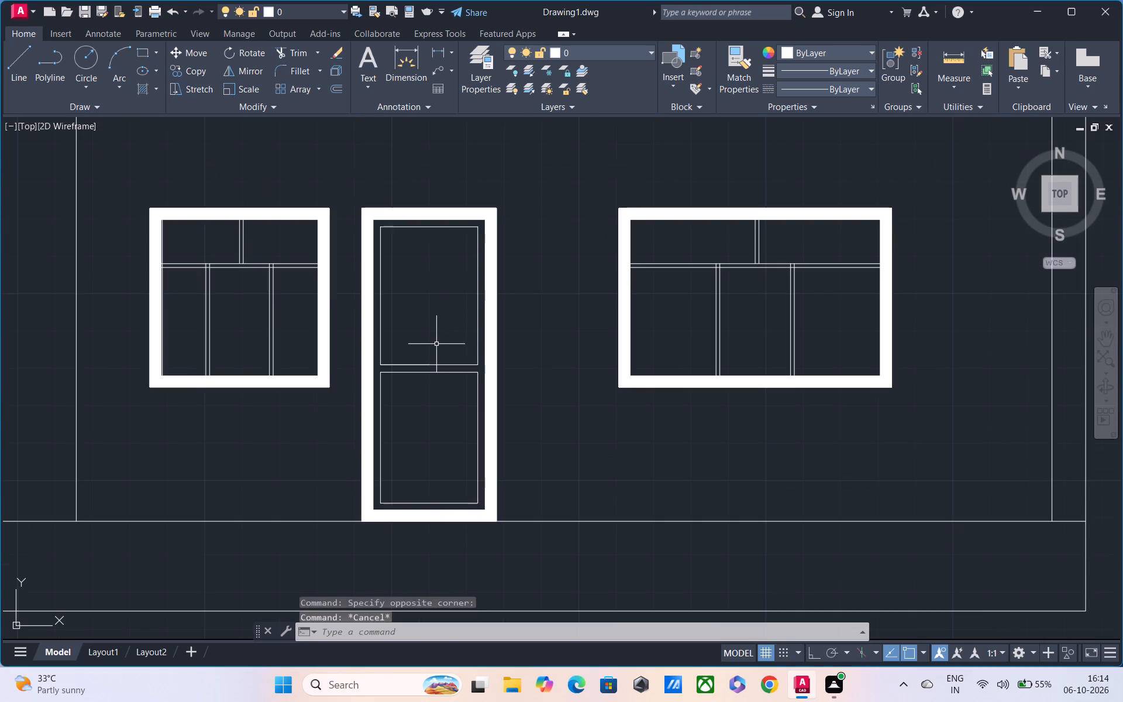
Hatch the ground-floor door's inner frame and the bar between its two panels with the Solid pattern.
scroll(449, 346, down, 1)
middle_drag(449, 346, 426, 308)
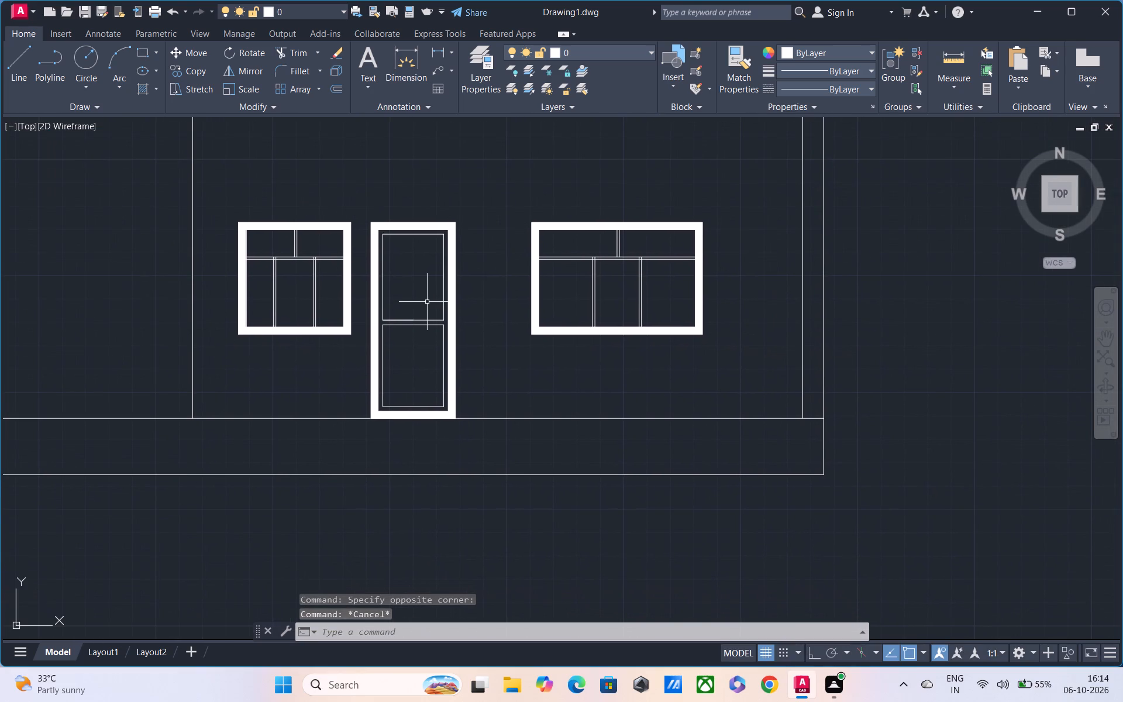
text(HAT)
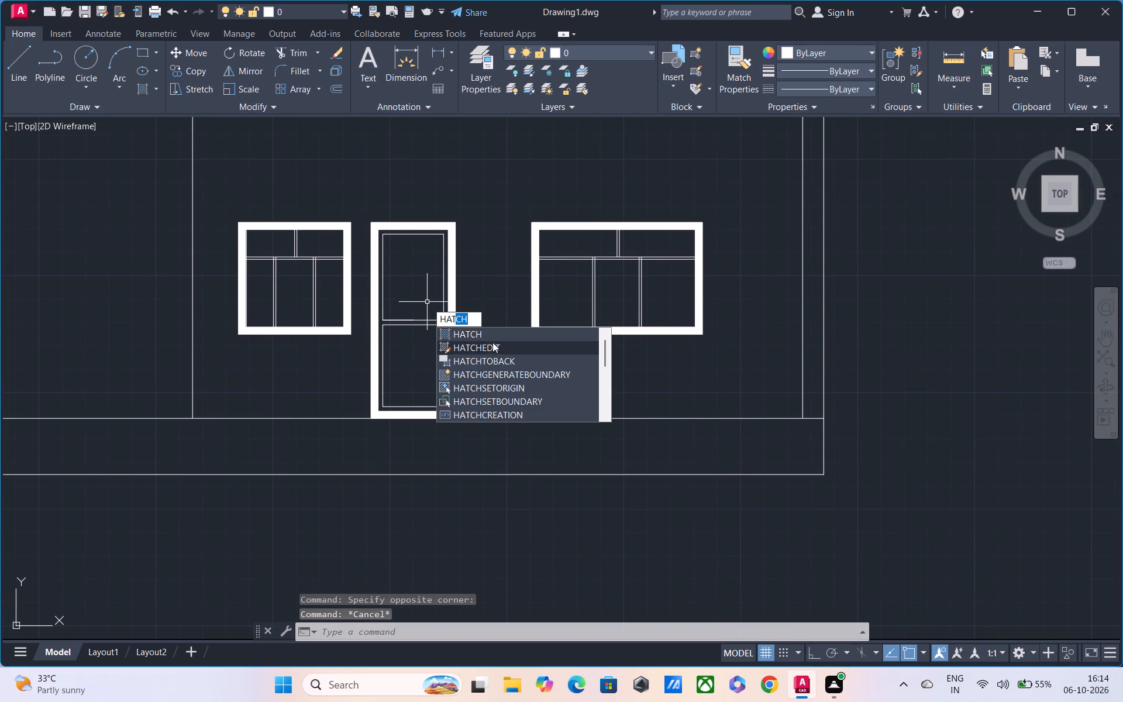
click(495, 335)
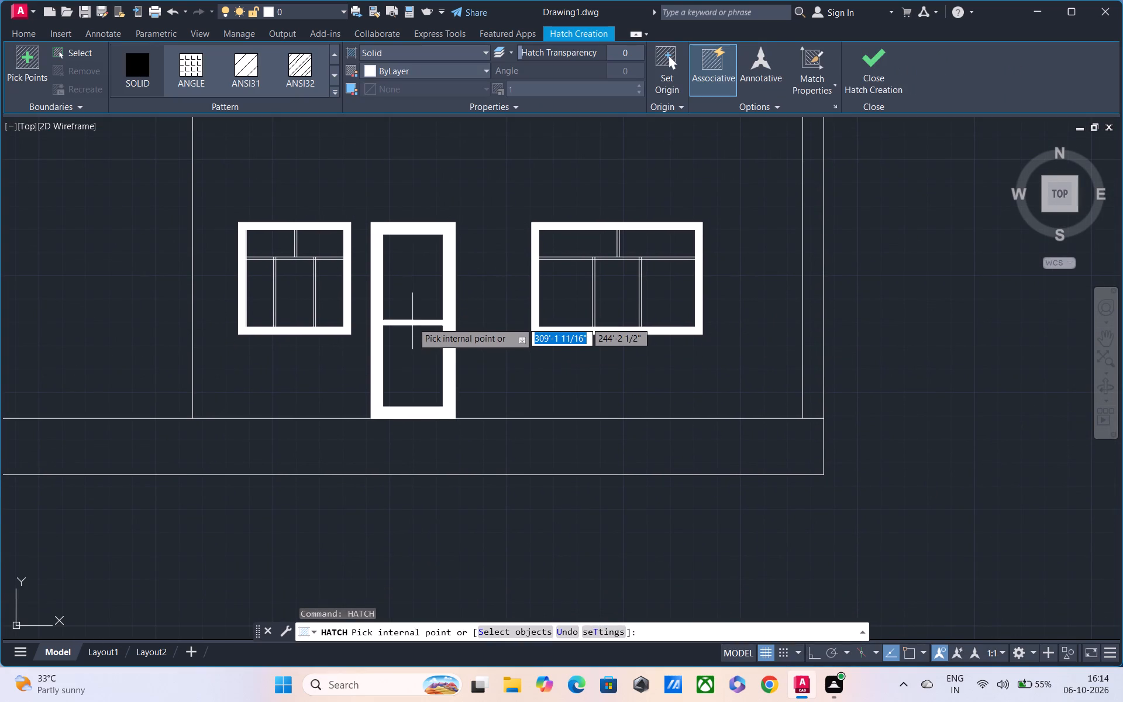
click(412, 321)
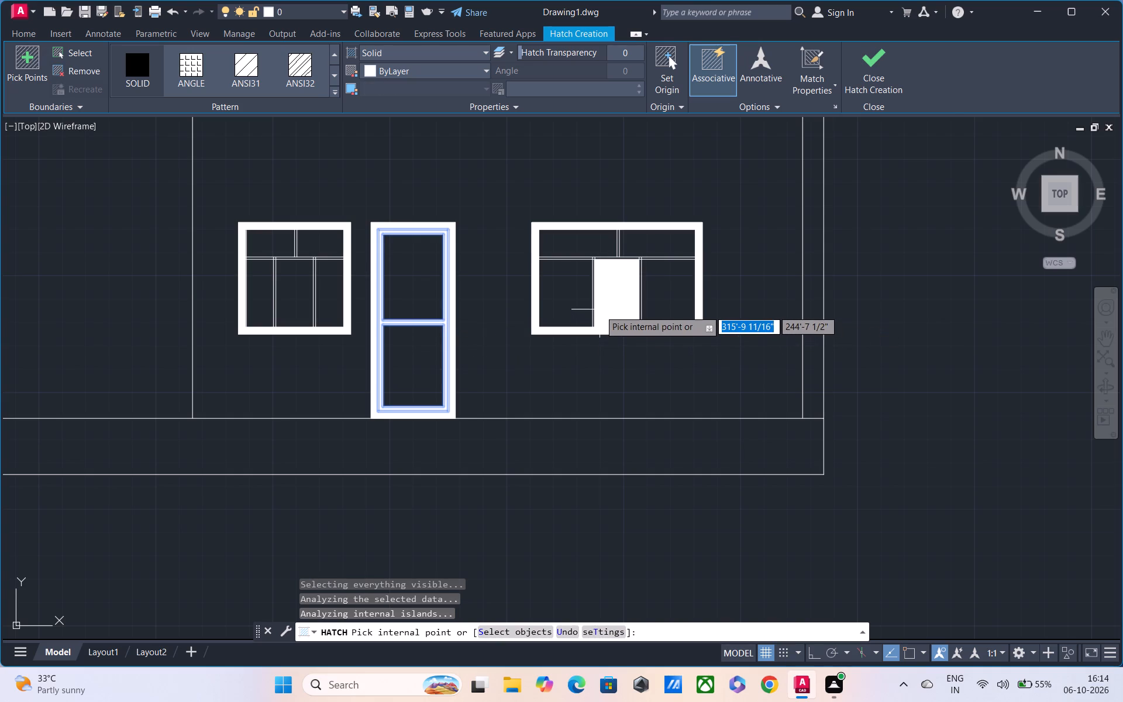
scroll(605, 311, up, 2)
scroll(615, 322, down, 3)
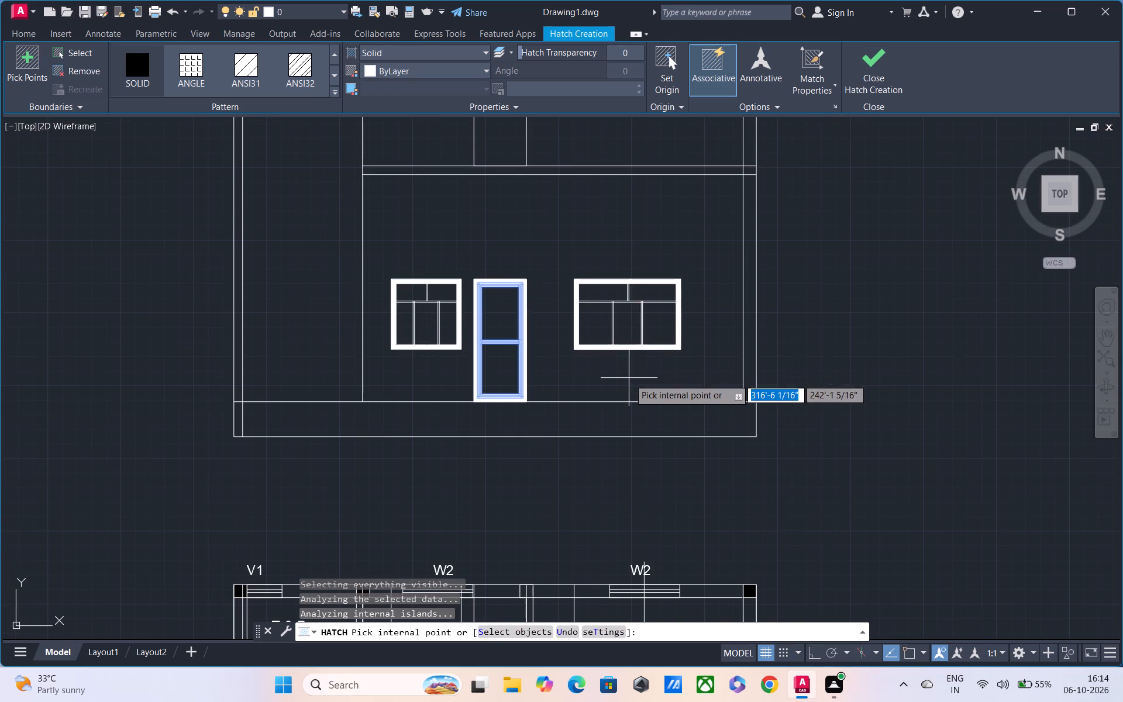
key(Escape)
Copy the ground-floor door and both windows, with their hatches, onto the upper-floor openings, using the smaller window's lower-left corner as base point.
scroll(605, 341, down, 1)
middle_drag(603, 352, 577, 446)
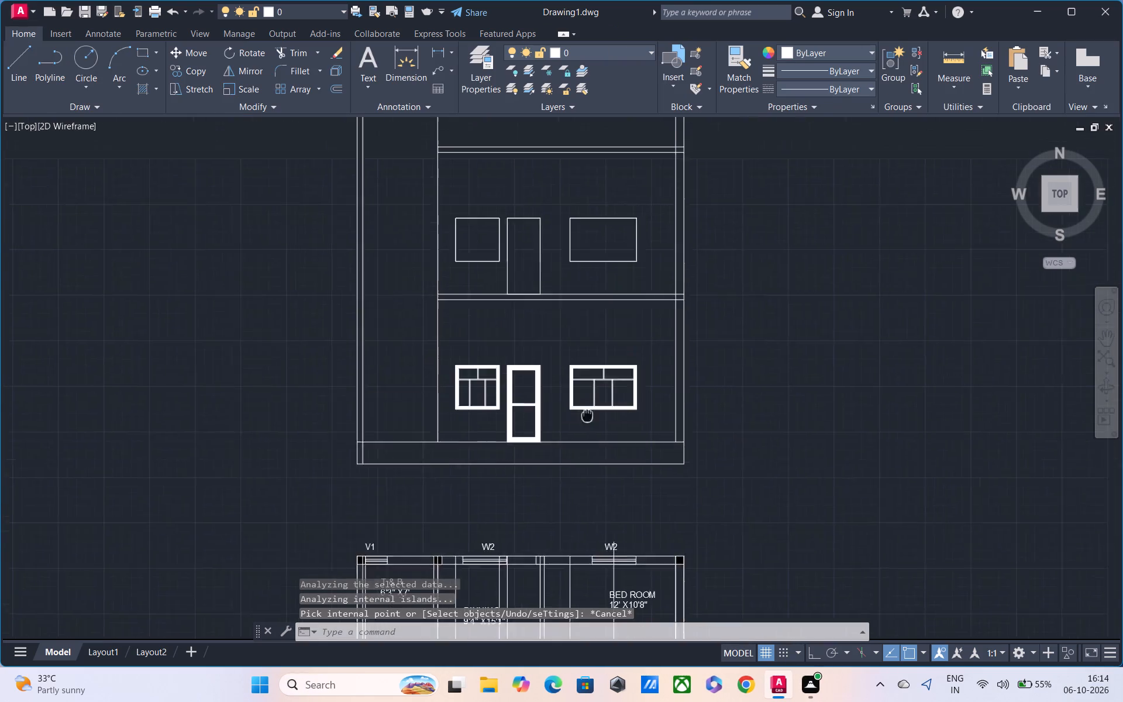
middle_drag(577, 446, 542, 536)
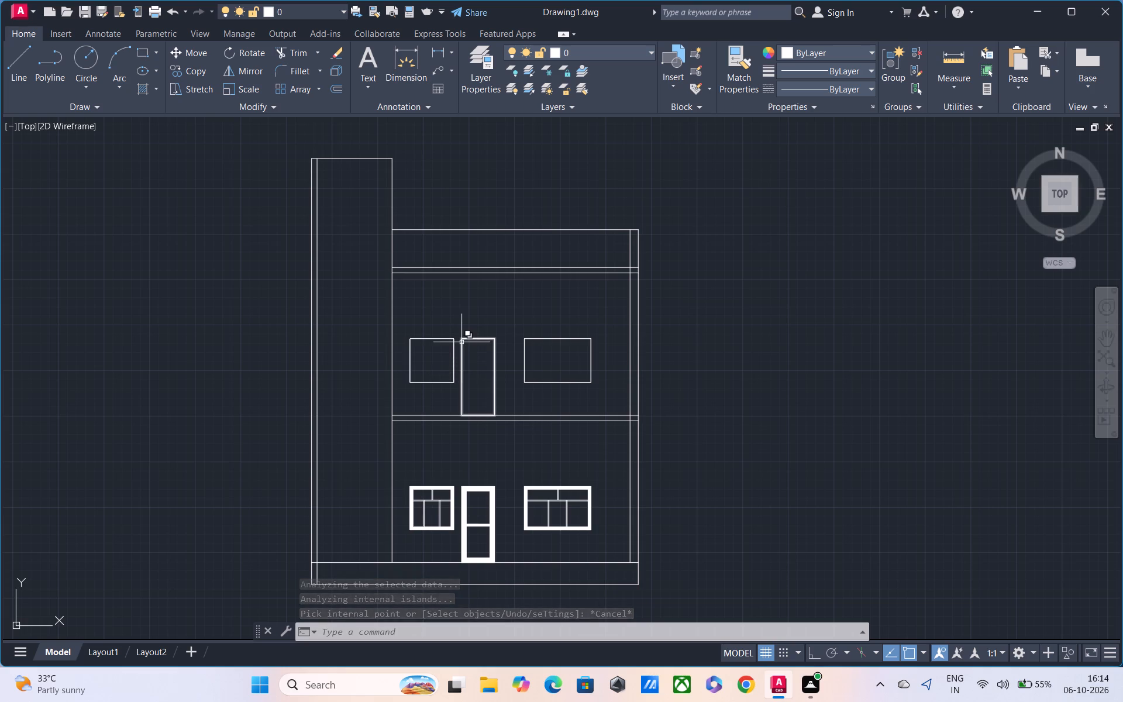
click(461, 343)
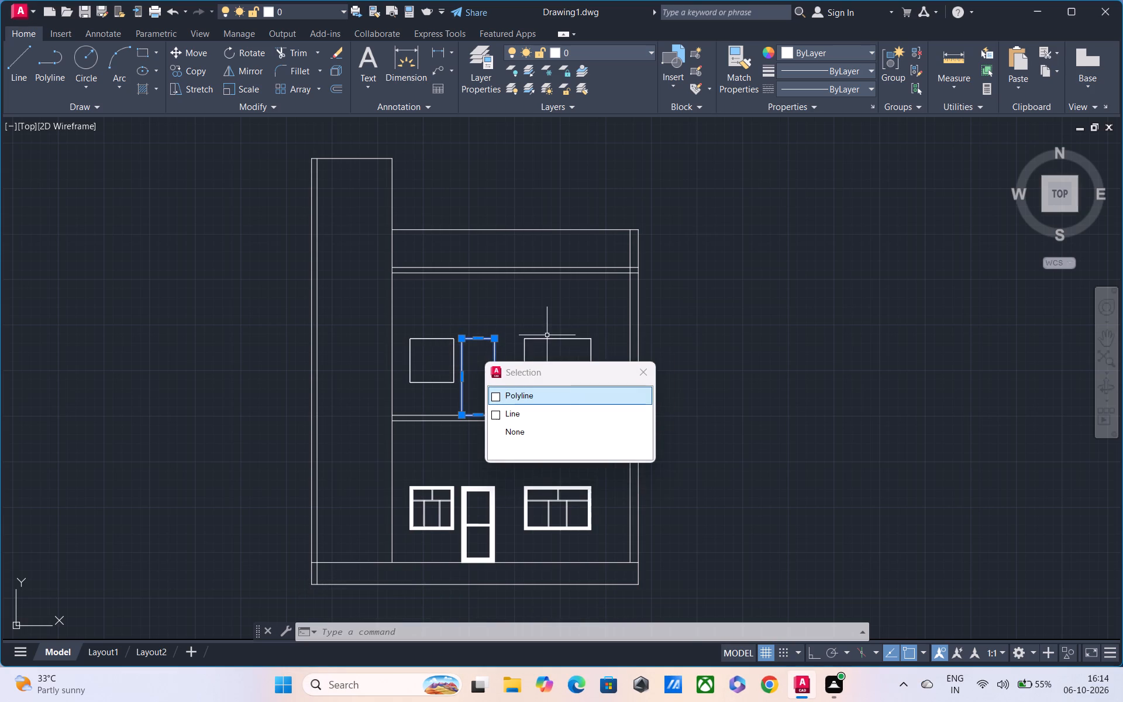
key(Escape)
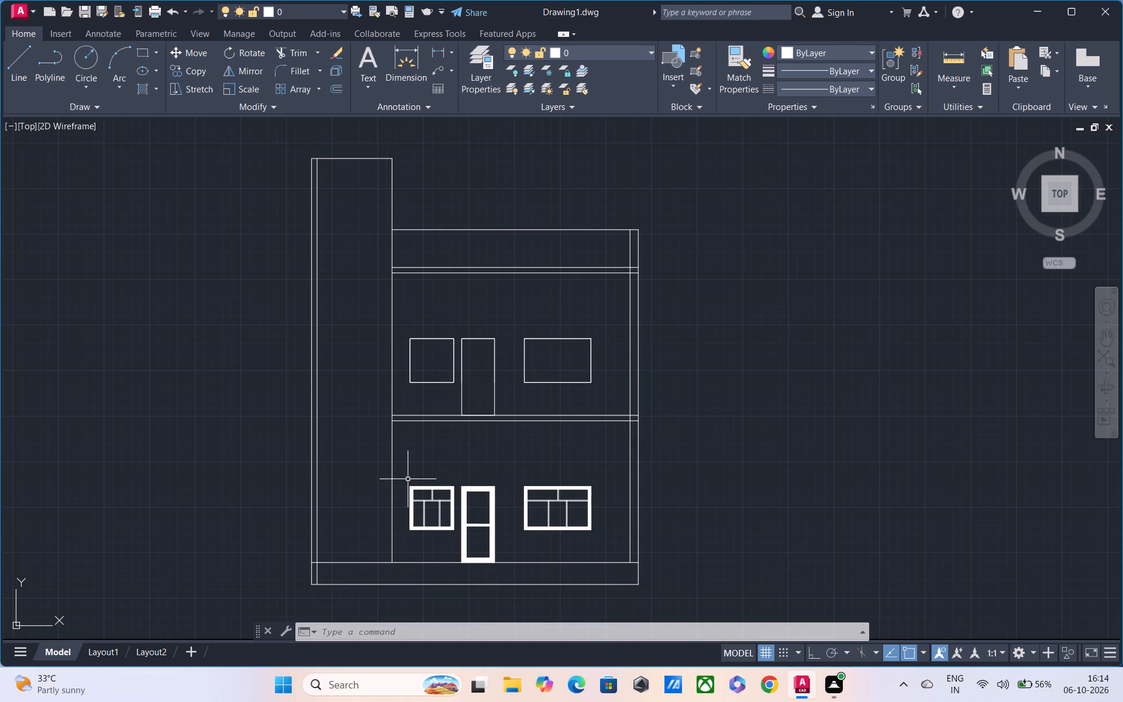
click(408, 480)
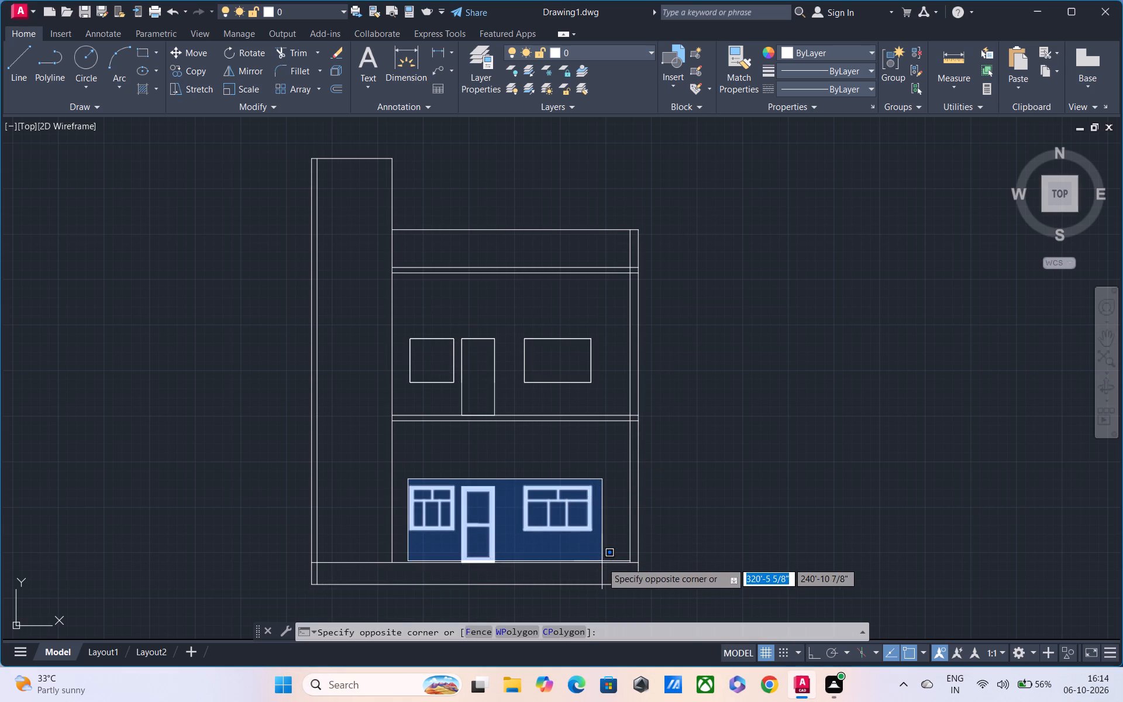
click(610, 568)
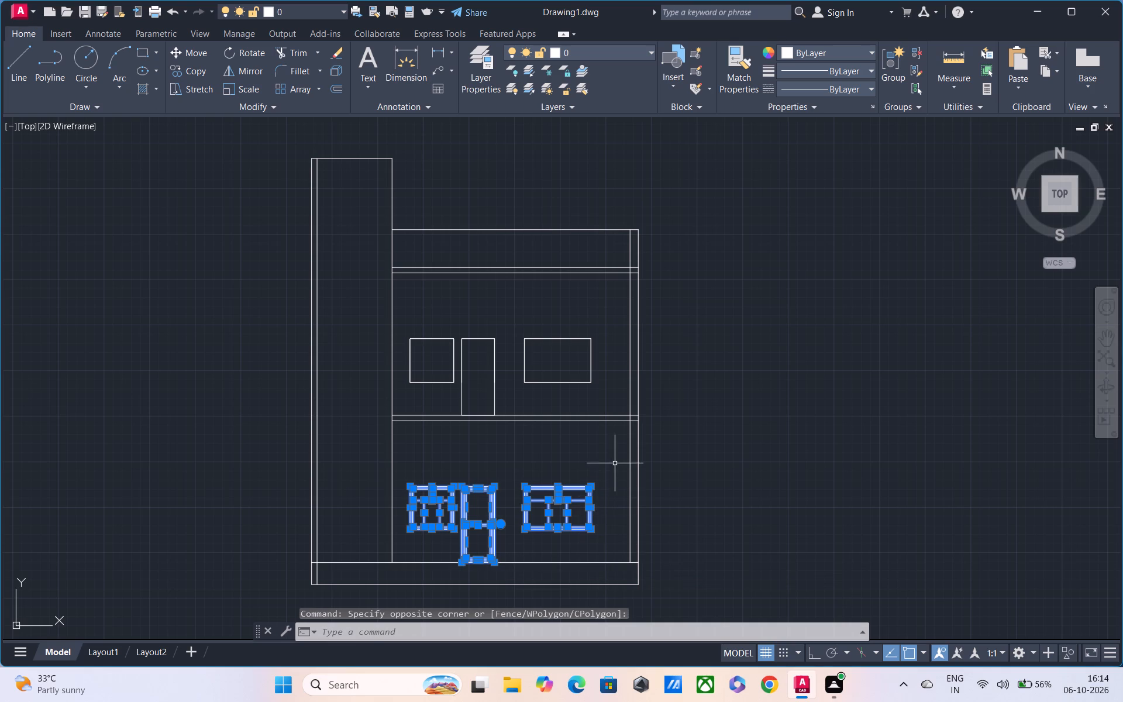
scroll(572, 500, up, 2)
scroll(558, 491, down, 1)
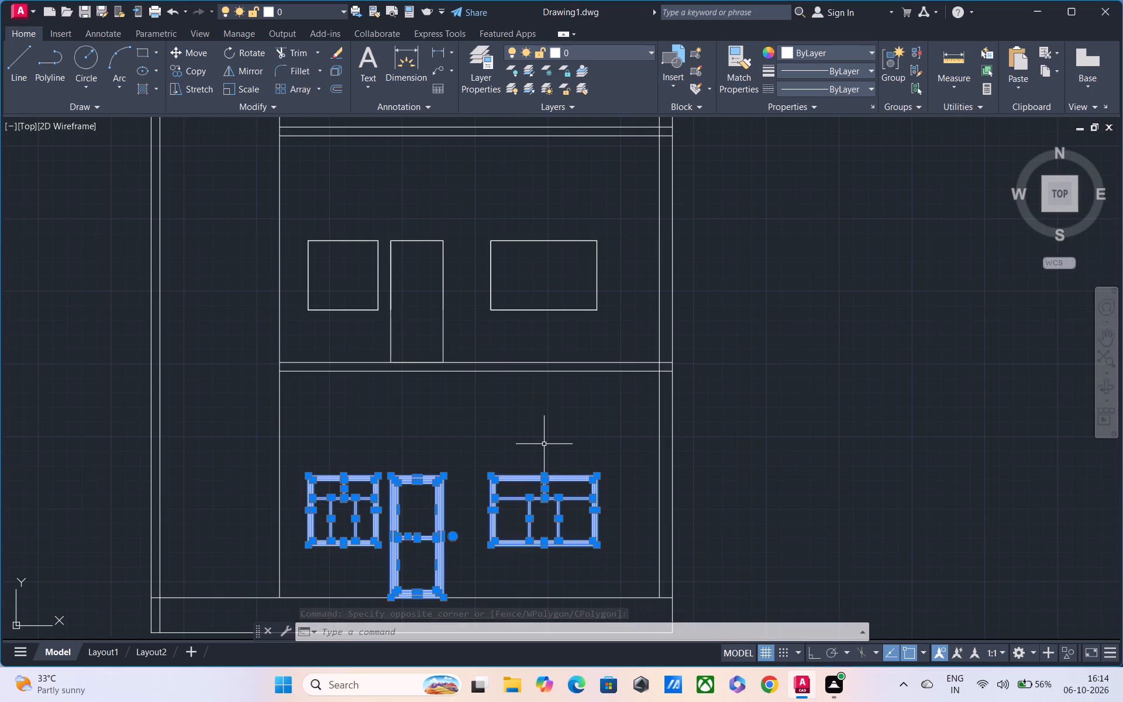
text(CO)
key(space)
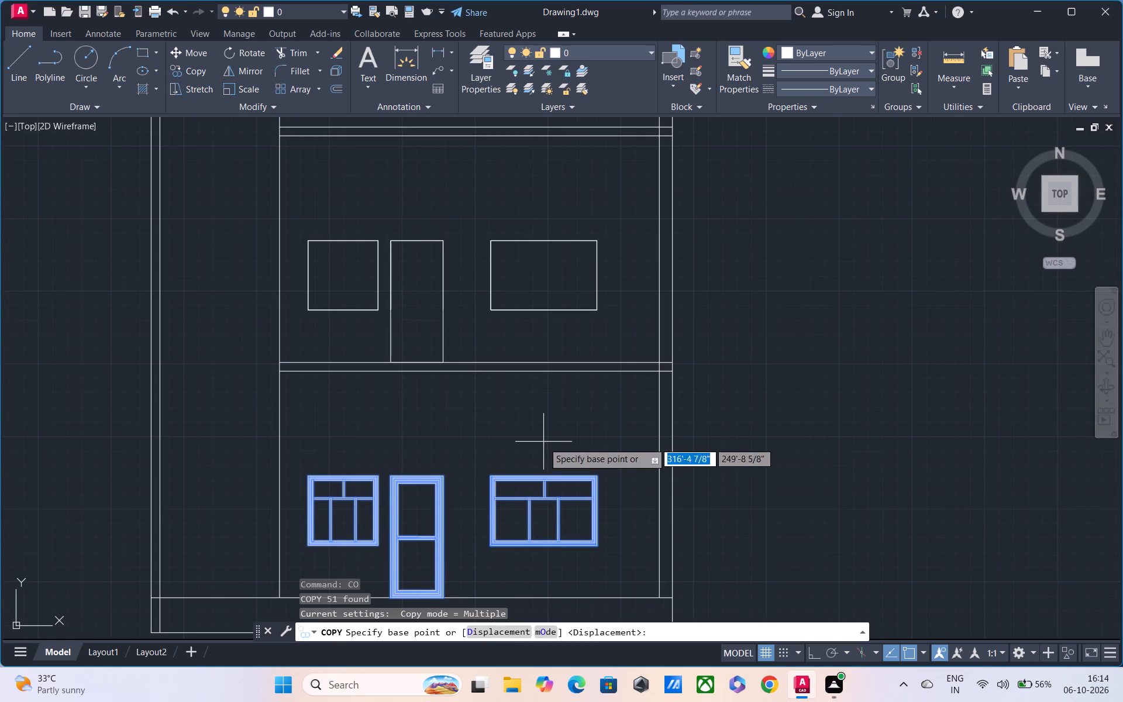
middle_drag(504, 447, 503, 294)
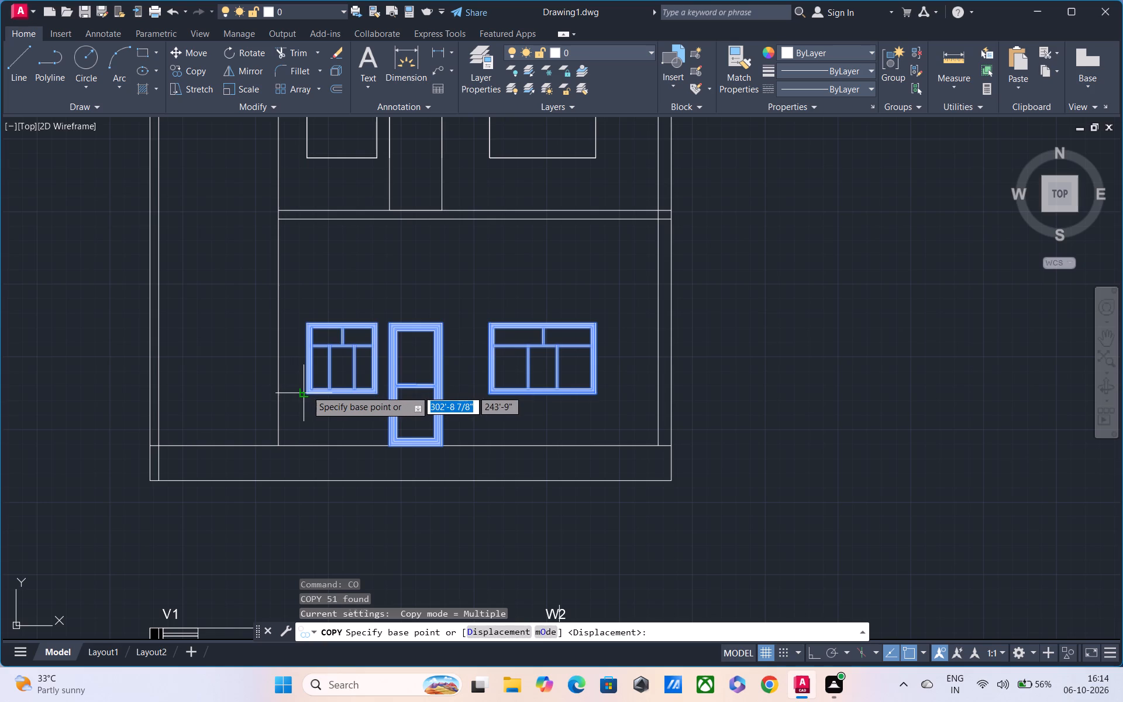
scroll(297, 384, up, 2)
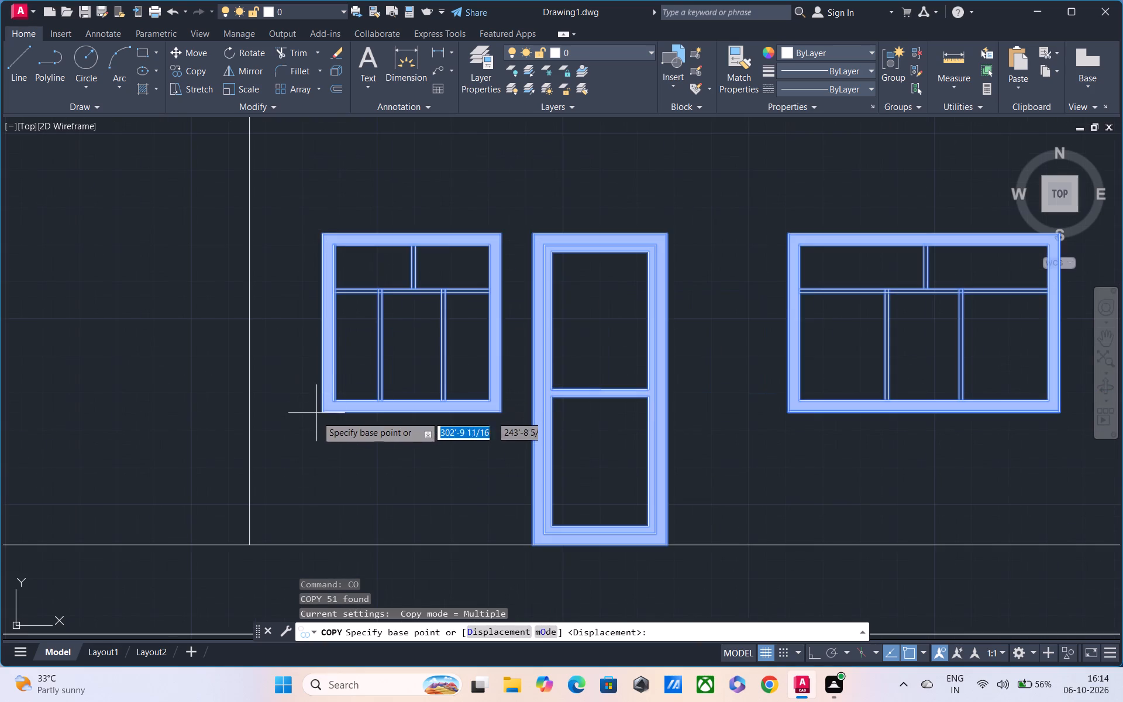
click(321, 412)
middle_drag(331, 319, 213, 593)
scroll(331, 319, down, 1)
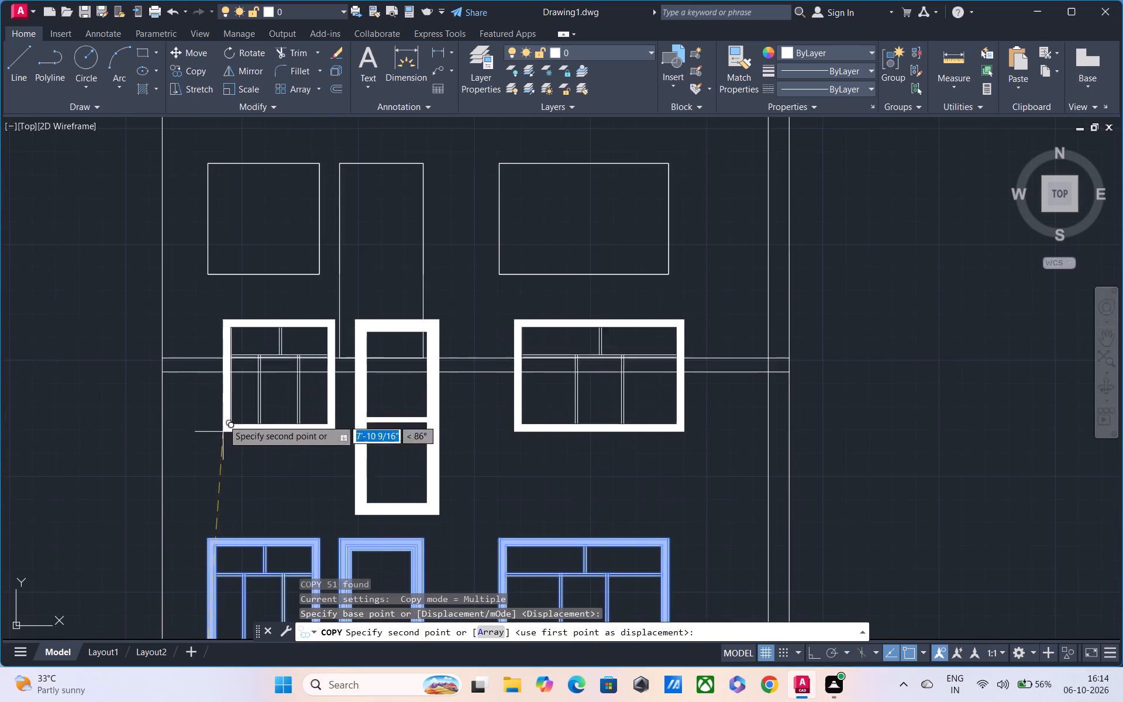
click(211, 276)
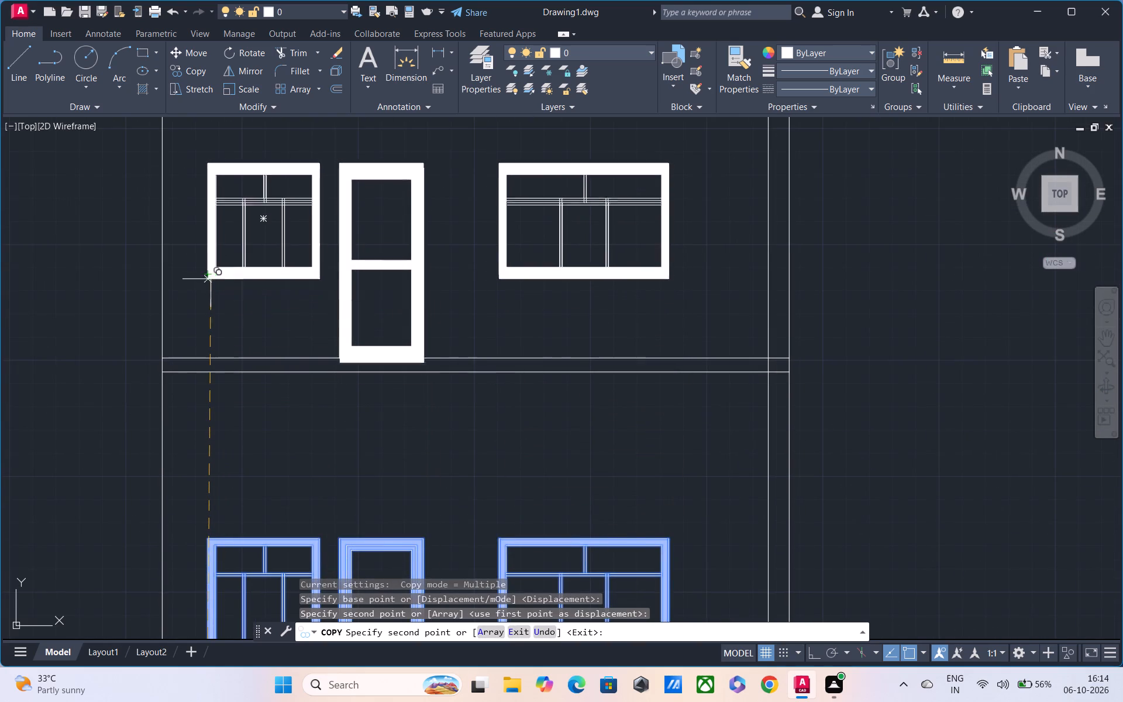
scroll(216, 449, down, 2)
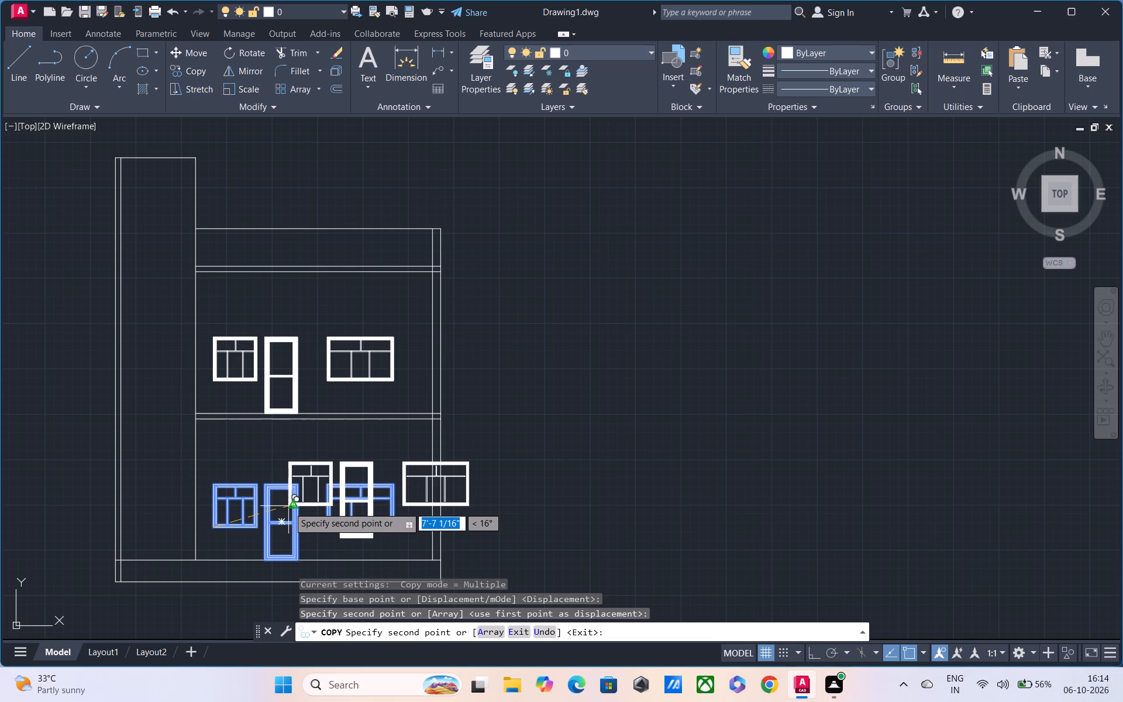
key(Escape)
Examine the whole front elevation with the door and windows on both floors.
scroll(290, 496, down, 2)
middle_drag(290, 494, 312, 426)
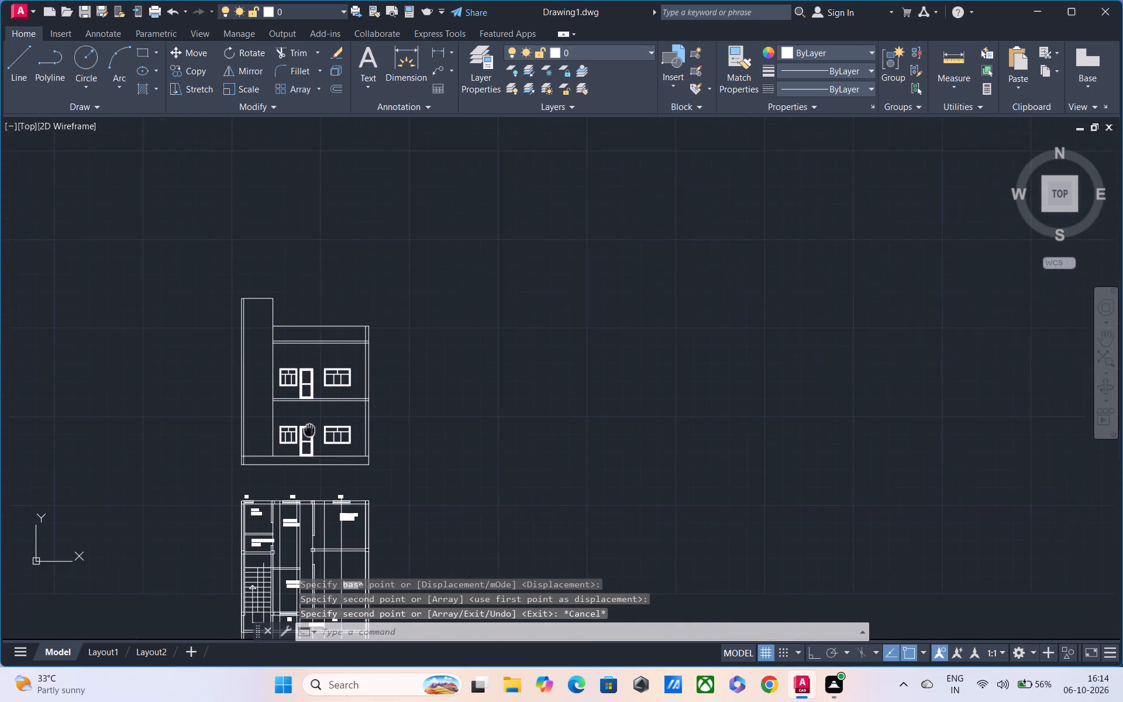
middle_drag(312, 426, 314, 423)
scroll(327, 444, up, 3)
middle_drag(315, 381, 321, 470)
key(Escape)
scroll(321, 408, down, 1)
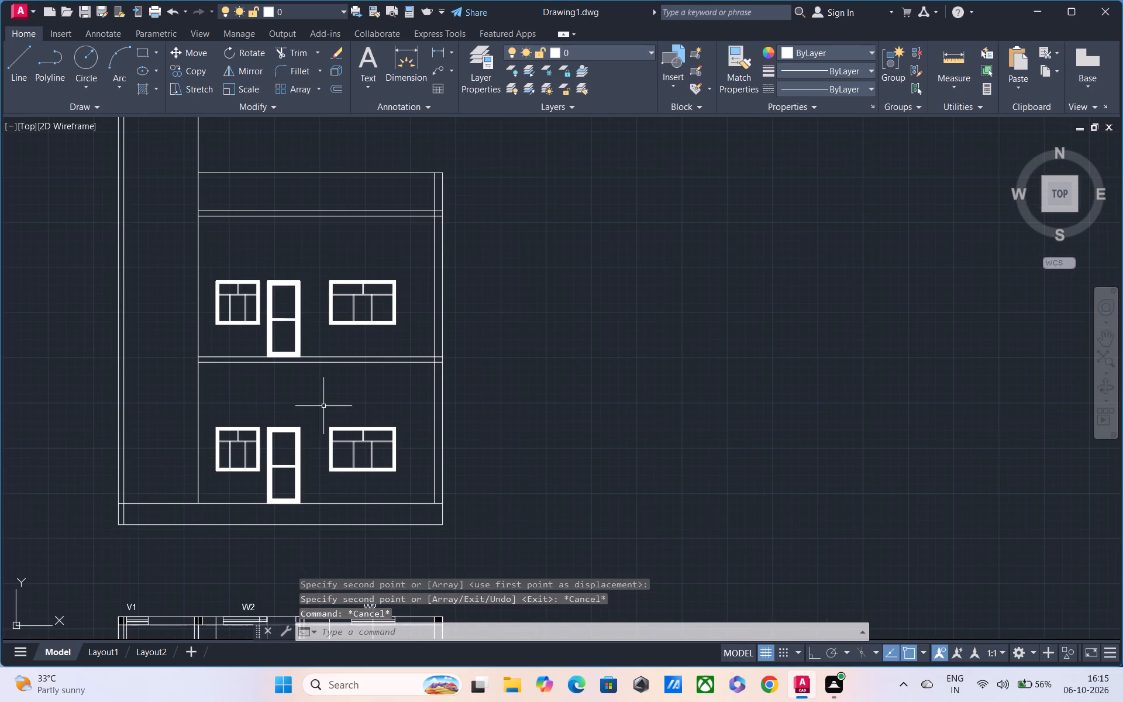
middle_drag(325, 406, 333, 456)
middle_drag(325, 451, 325, 469)
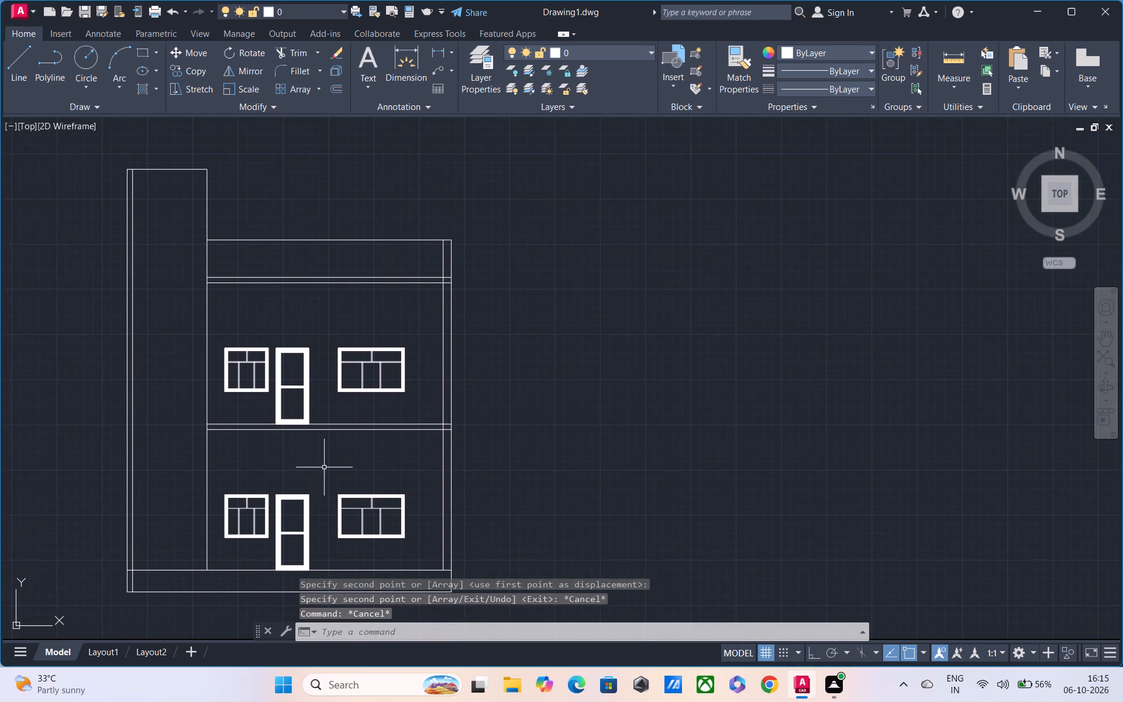
Draw a horizontal line about 4'-6" long from the smaller ground-floor window's upper-left corner along its top edge, extending toward the door.
scroll(312, 462, up, 1)
middle_drag(312, 462, 338, 393)
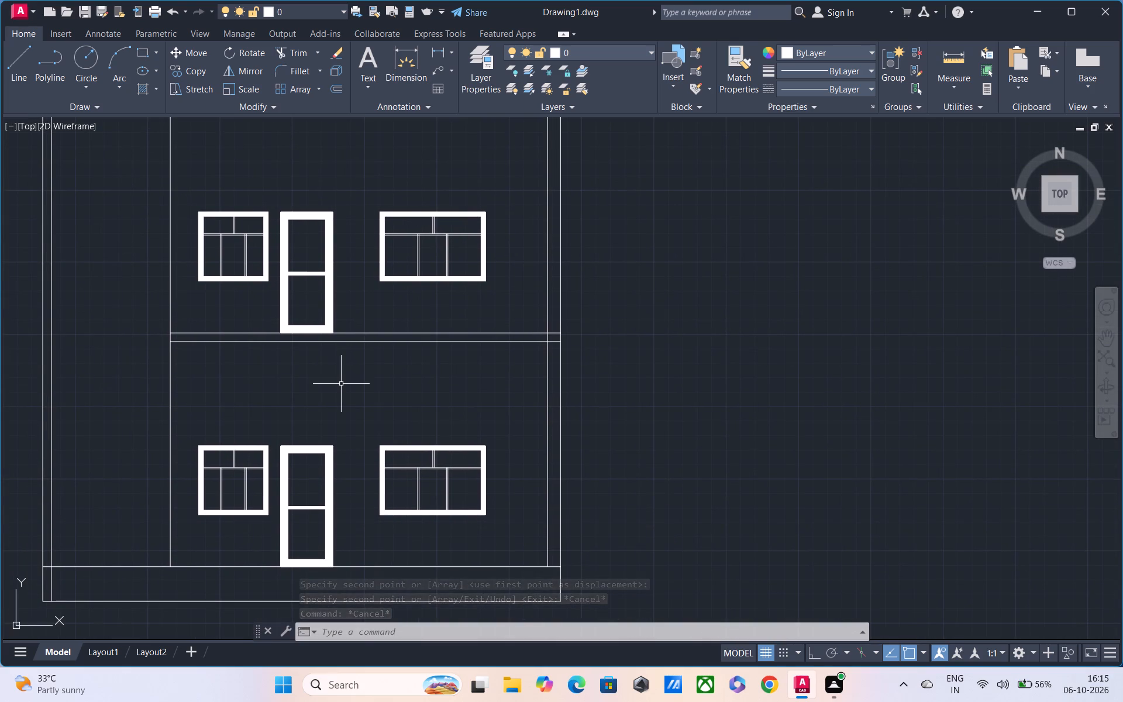
text(L)
key(space)
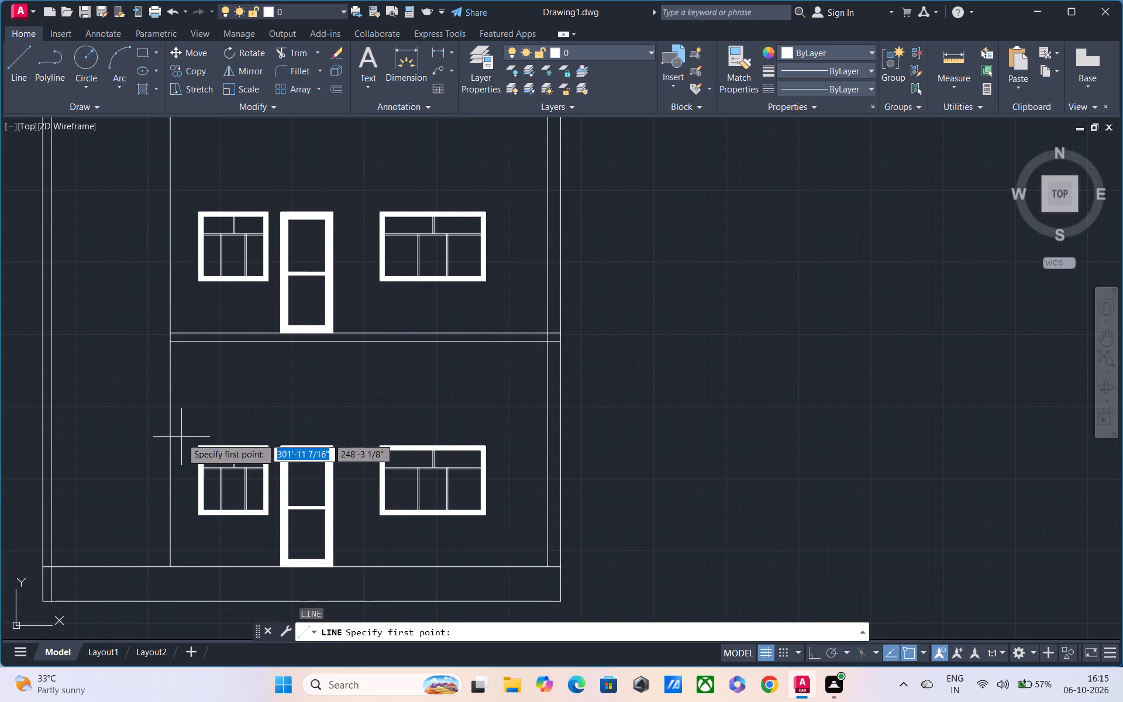
click(192, 443)
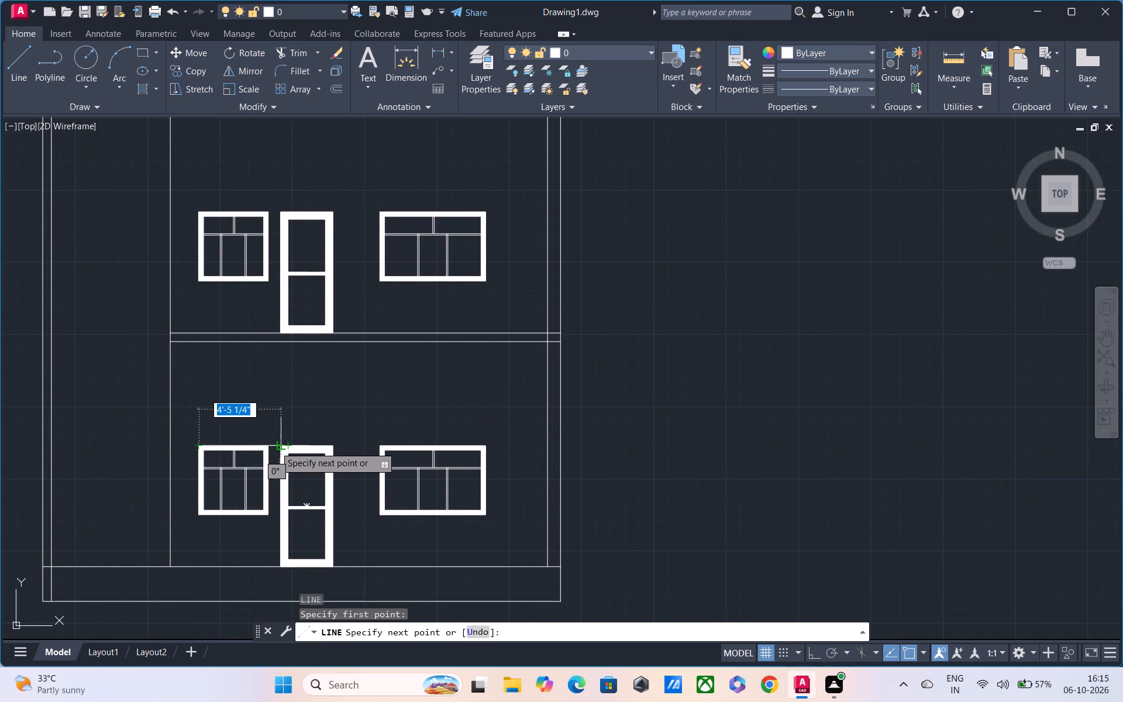
scroll(280, 449, up, 2)
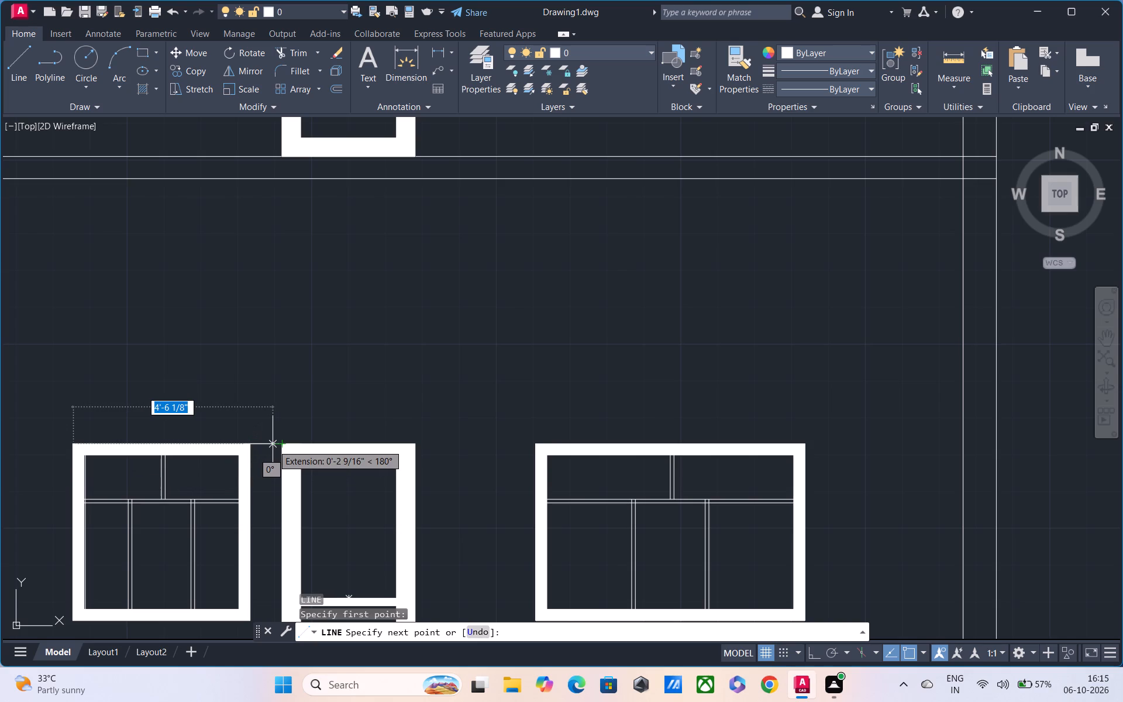
click(273, 445)
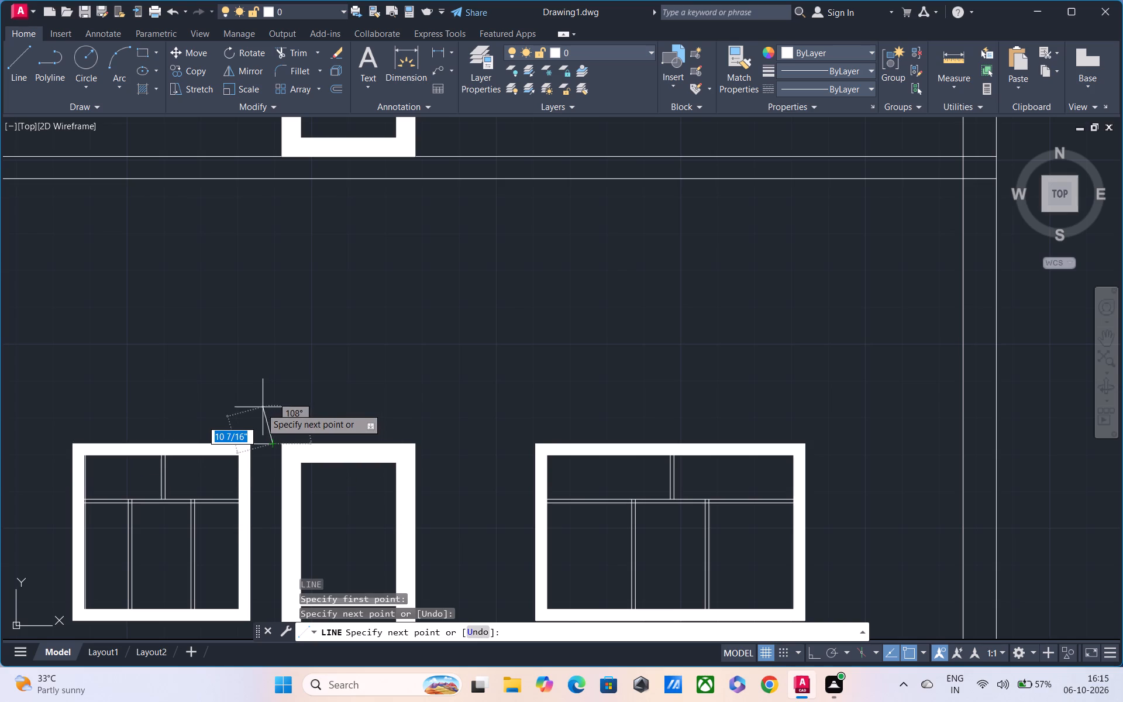
key(Escape)
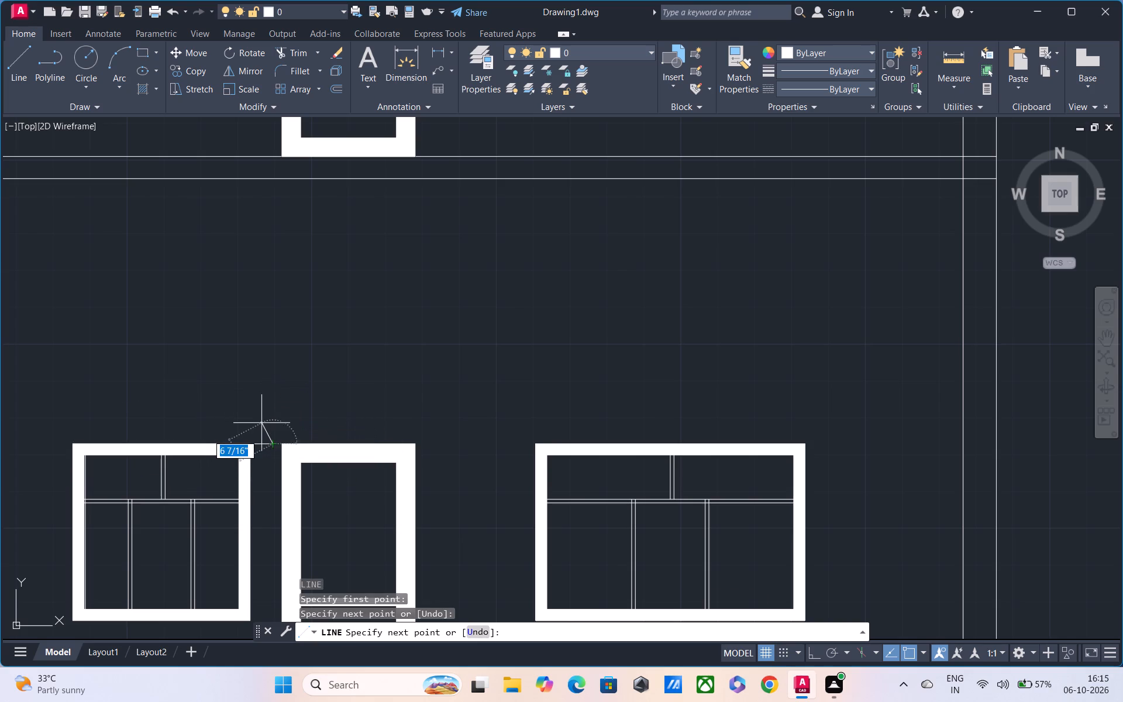
Draw a short horizontal line outward from the same window's upper-left corner, away from the door, in line with the top edge.
text(L)
key(space)
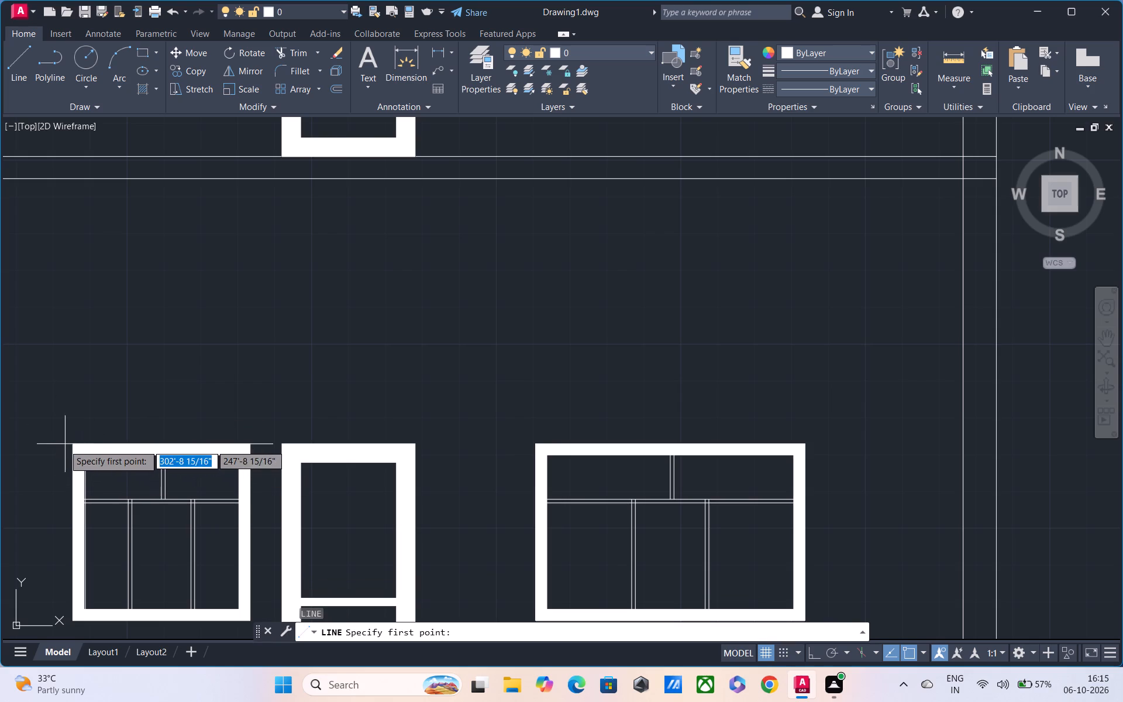
click(67, 445)
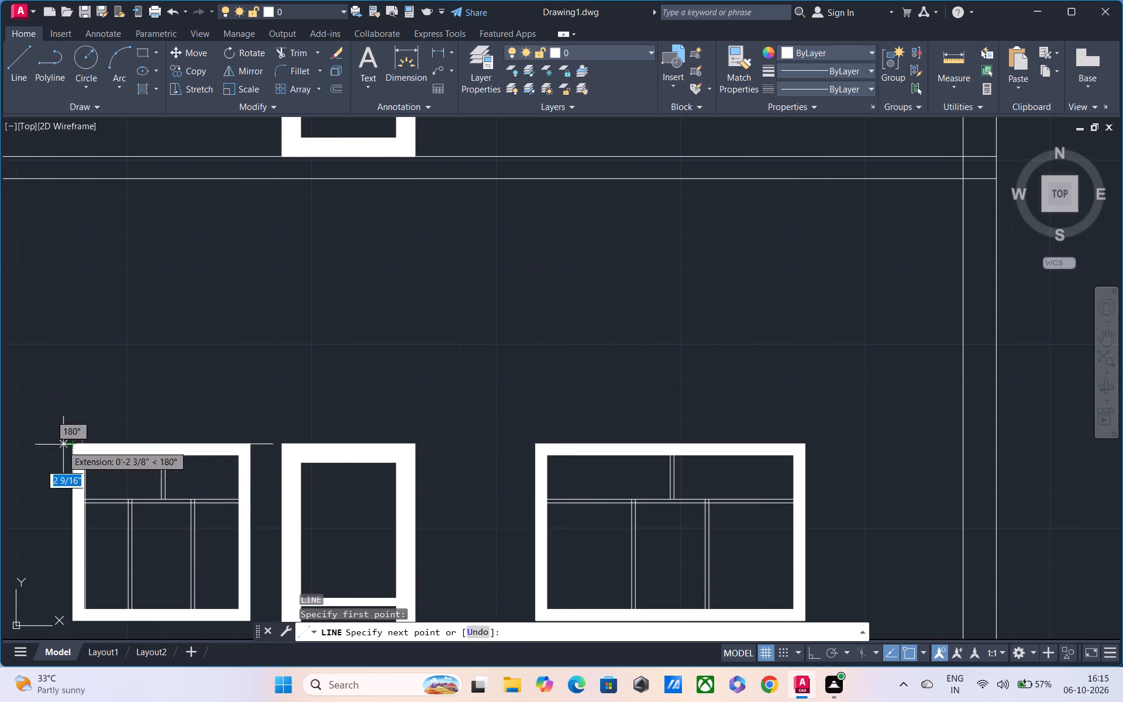
click(40, 449)
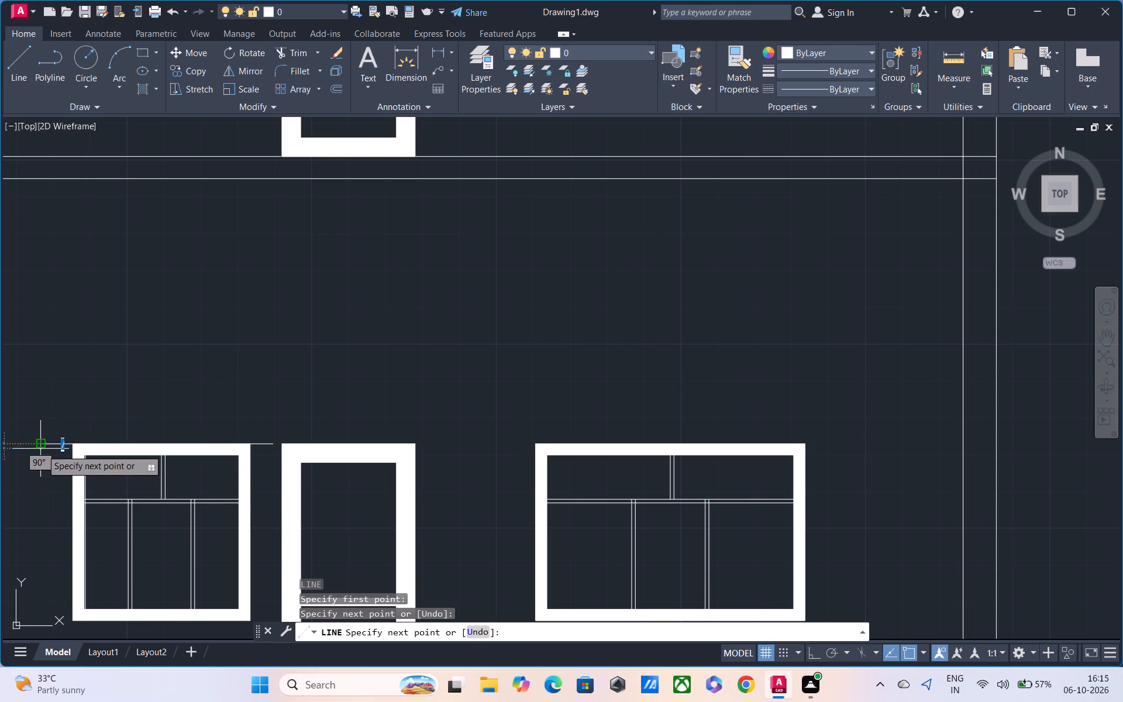
key(Escape)
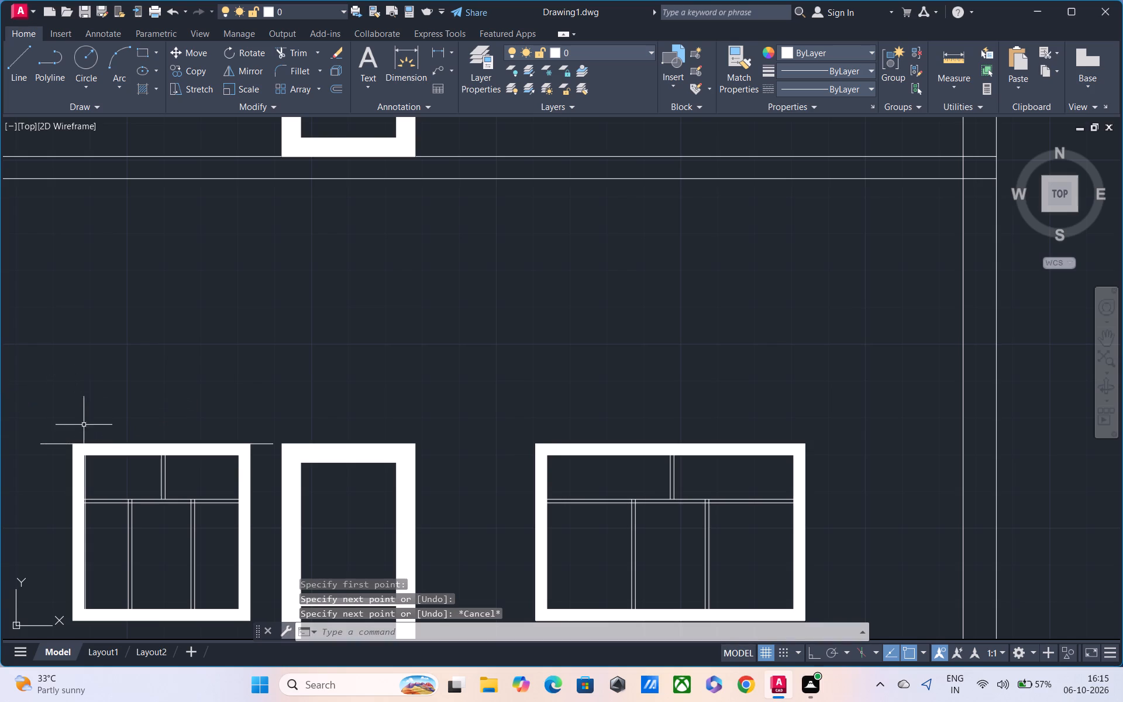
Offset the smaller ground-floor window's top edge upward by about 1'-2" for the top of the projection.
middle_drag(113, 433, 130, 391)
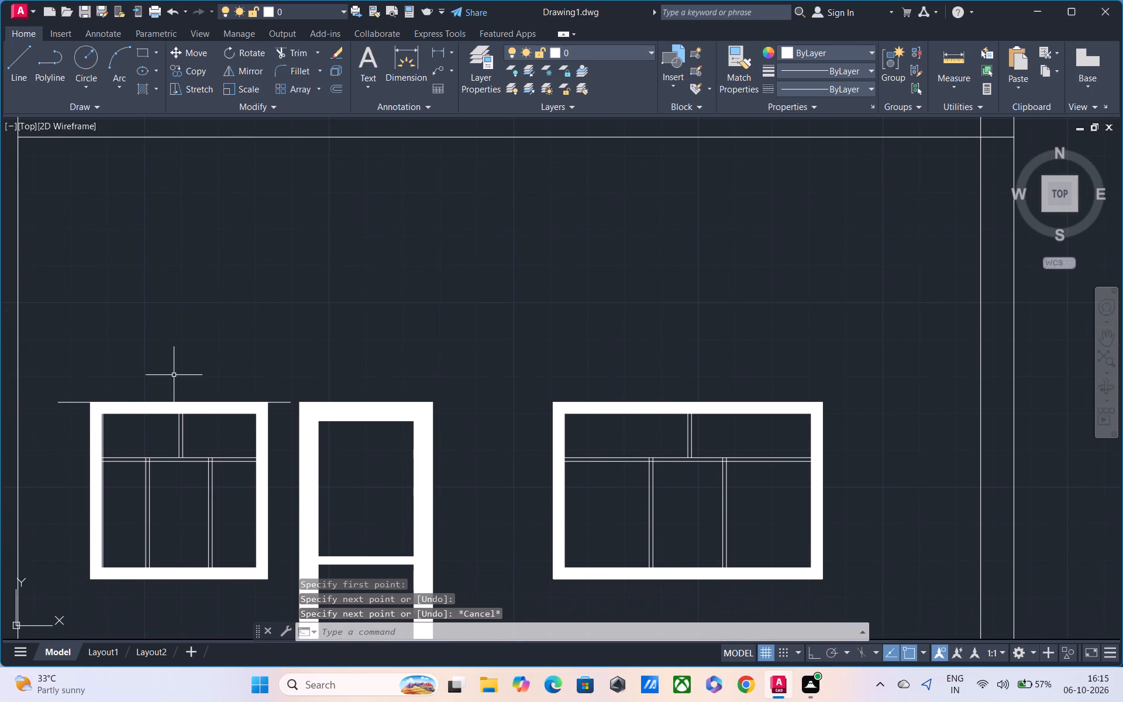
text(O)
key(space)
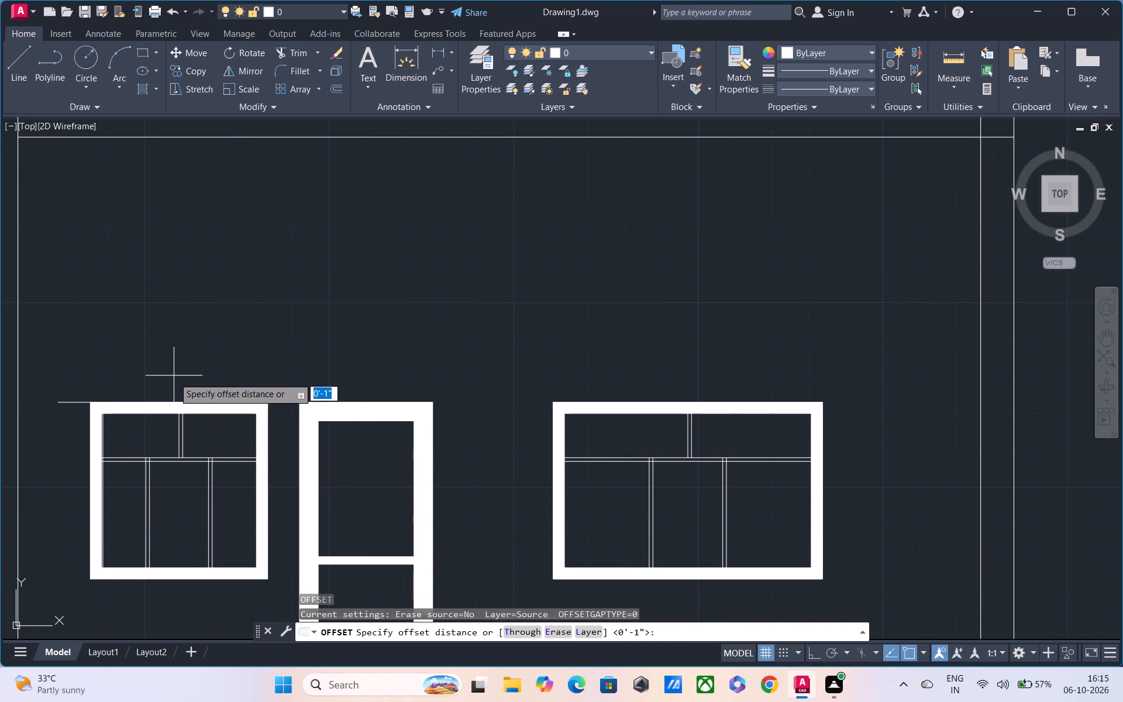
click(177, 402)
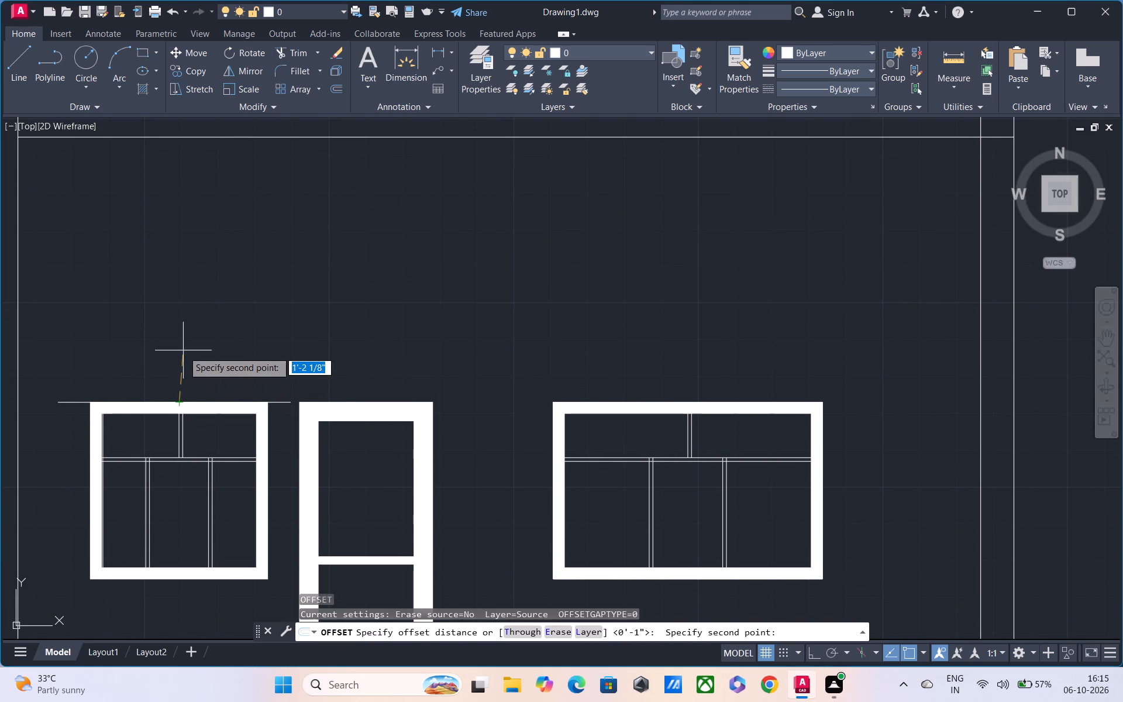
click(183, 351)
click(178, 383)
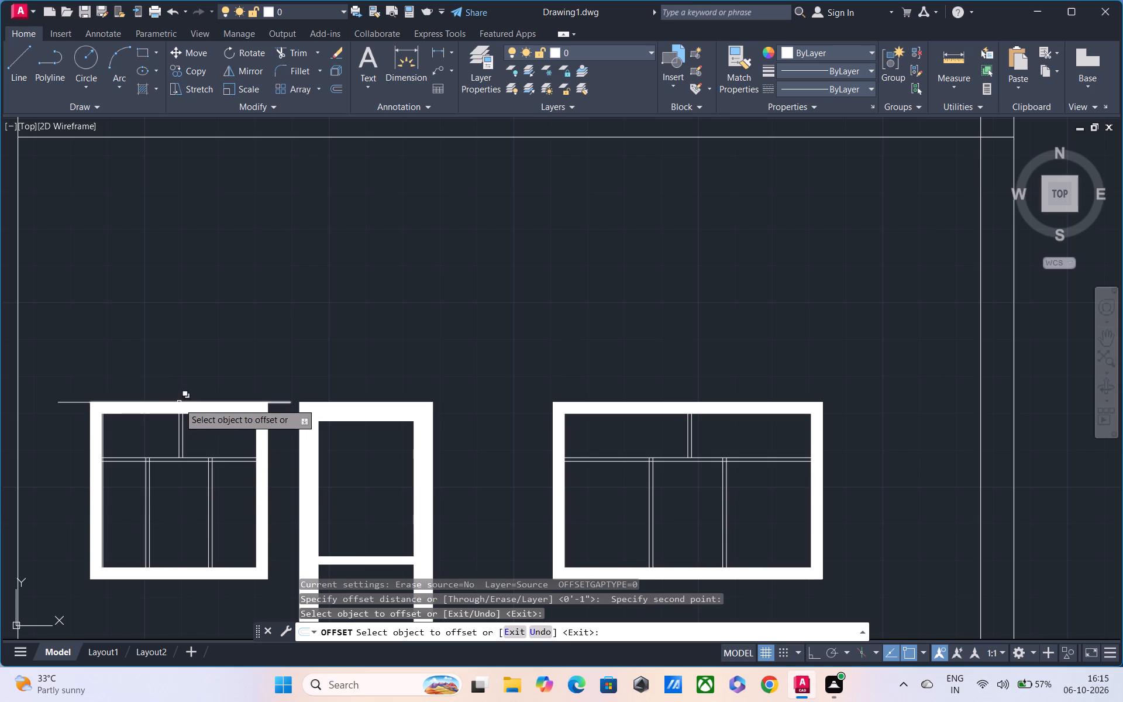
click(179, 403)
click(210, 474)
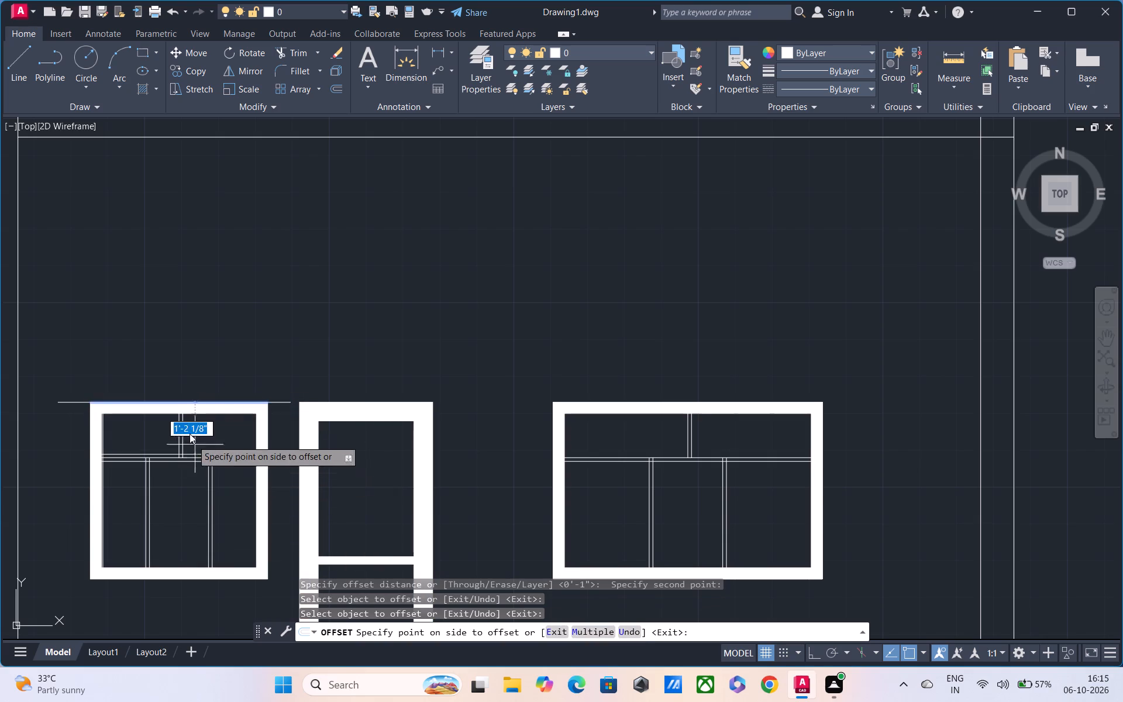
click(180, 396)
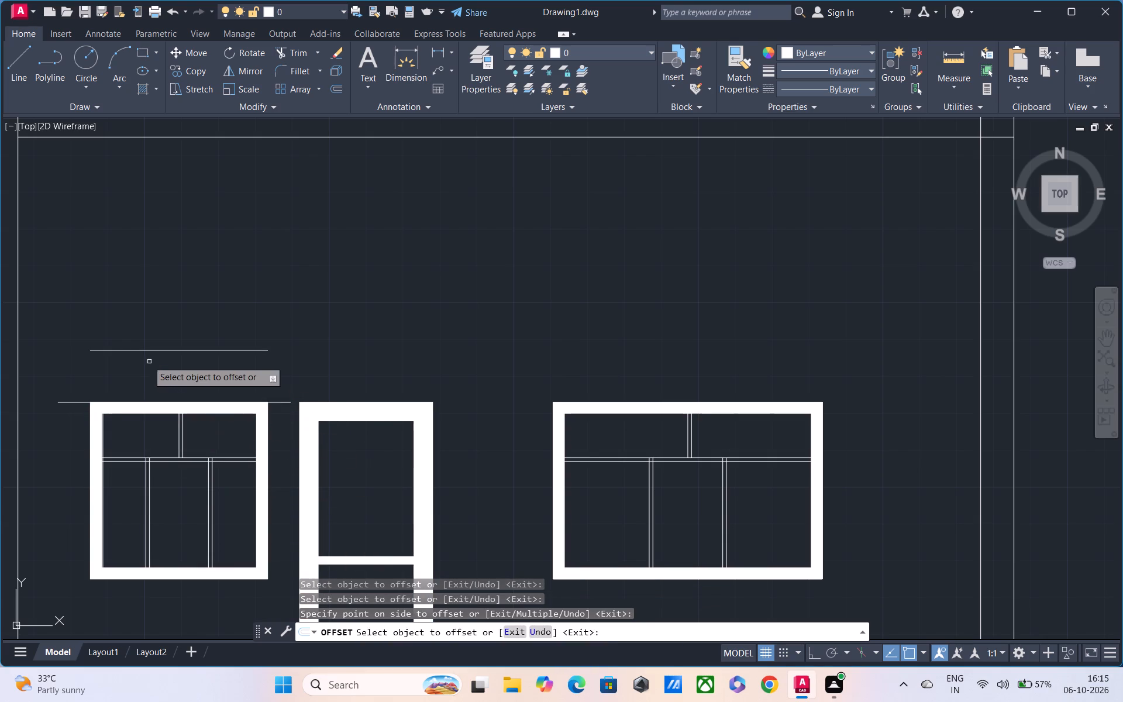
key(Escape)
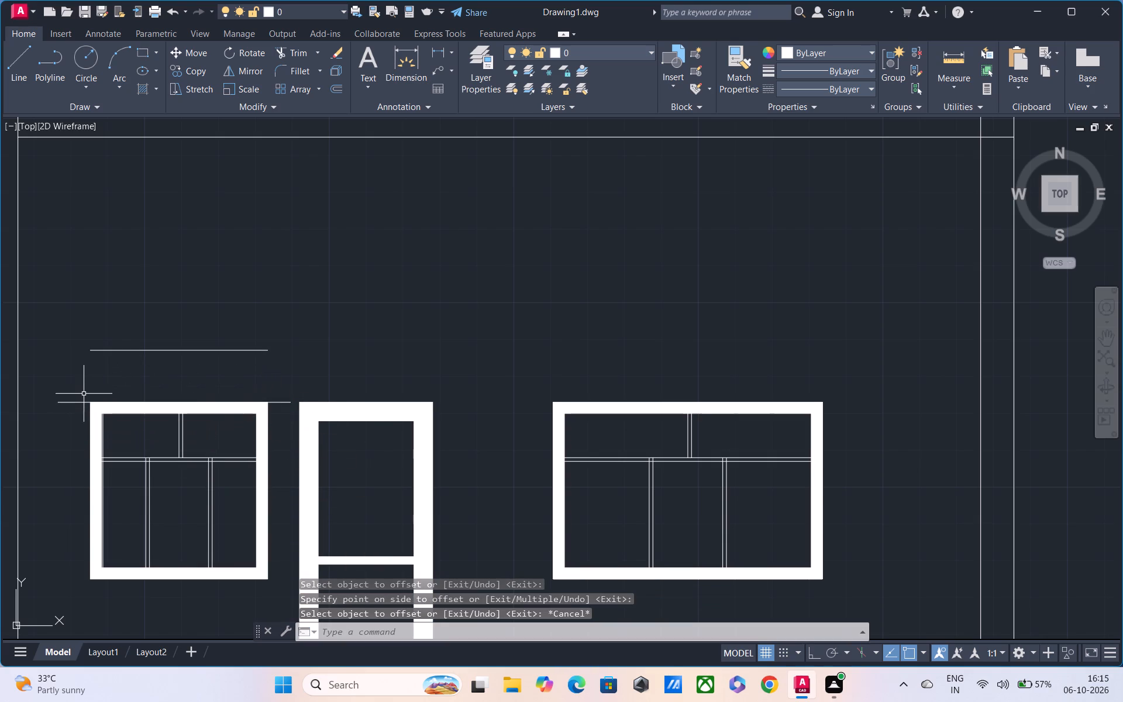
Draw two sloping lines joining the ends of the offset line to the outer ends of the line along the window's top.
text(L)
key(space)
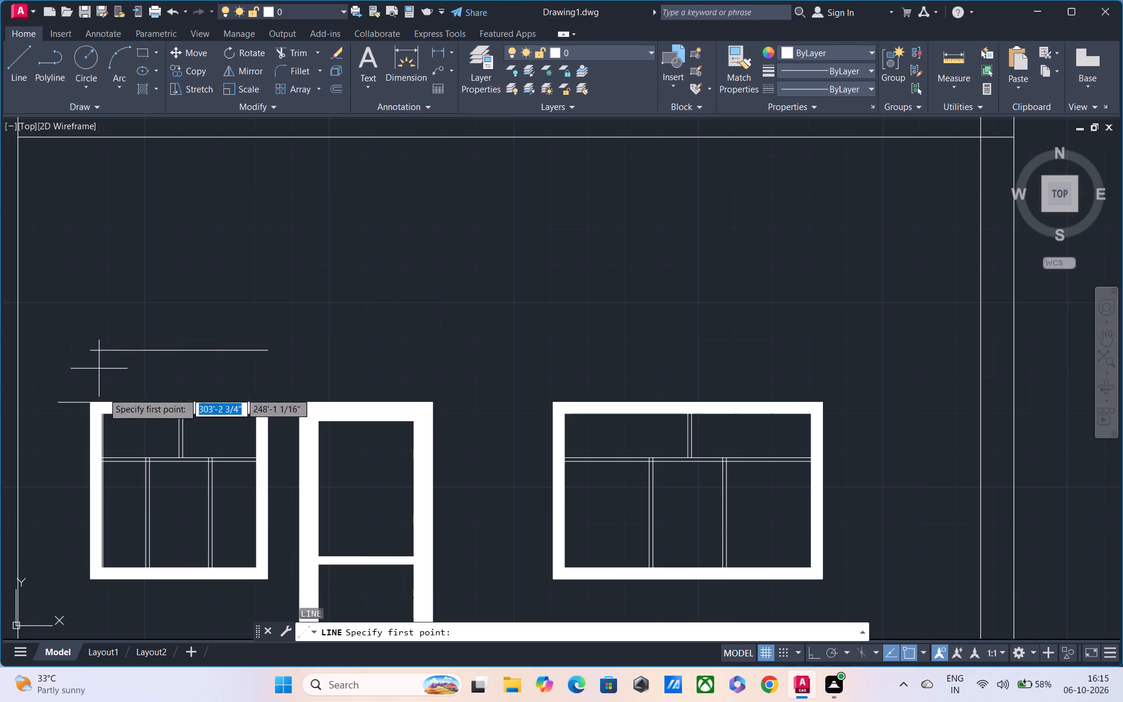
click(91, 347)
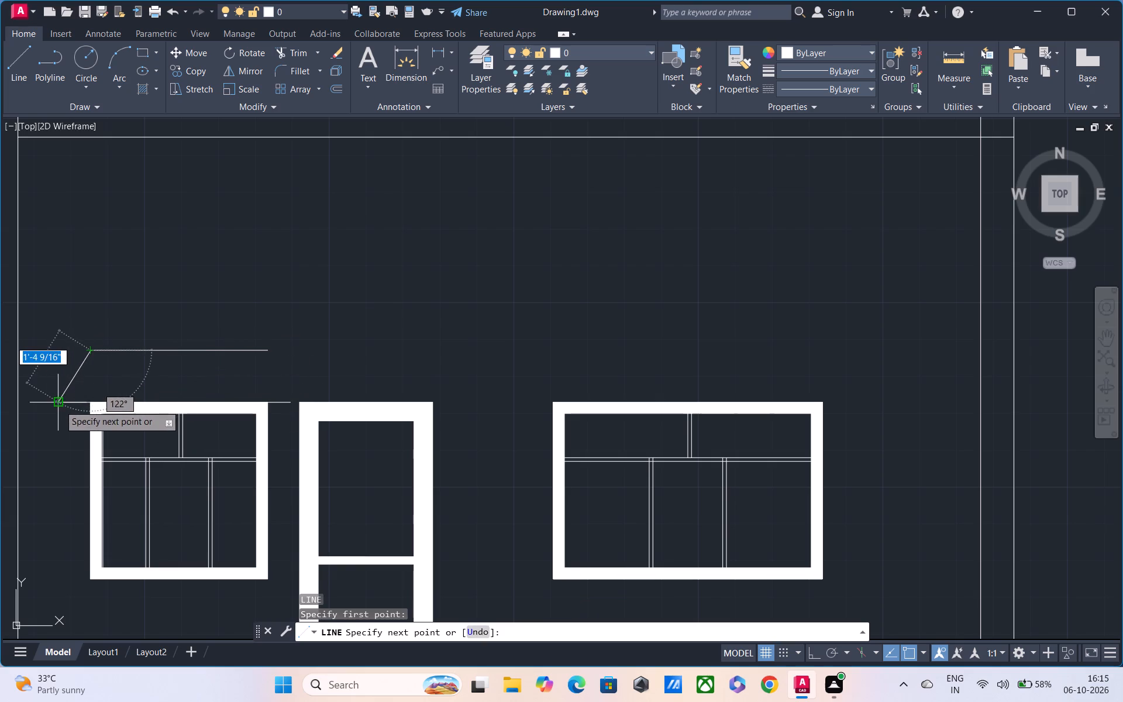
click(58, 405)
key(Escape)
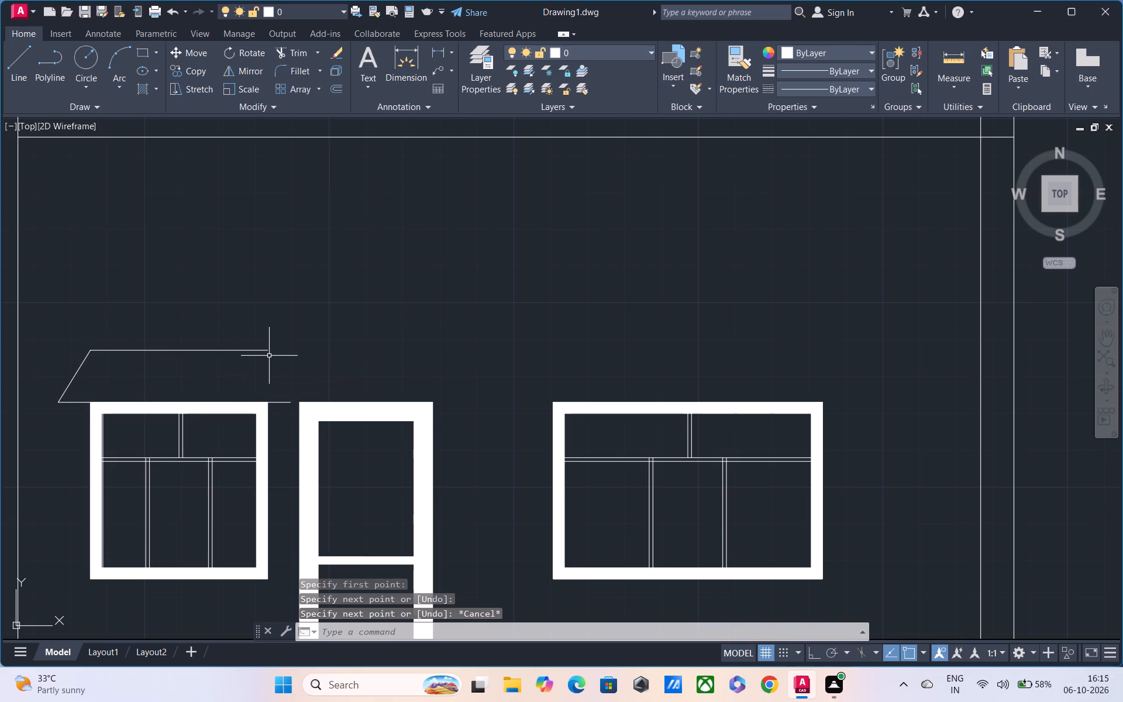
key(space)
drag(270, 355, 273, 360)
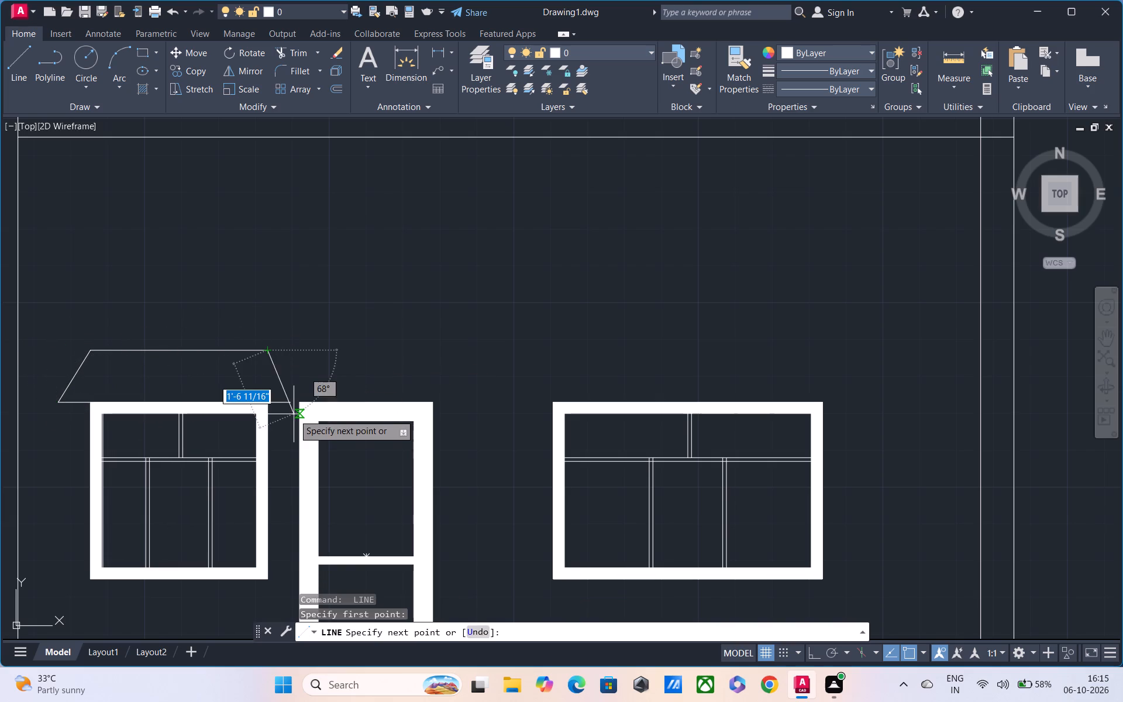
click(292, 406)
key(Escape)
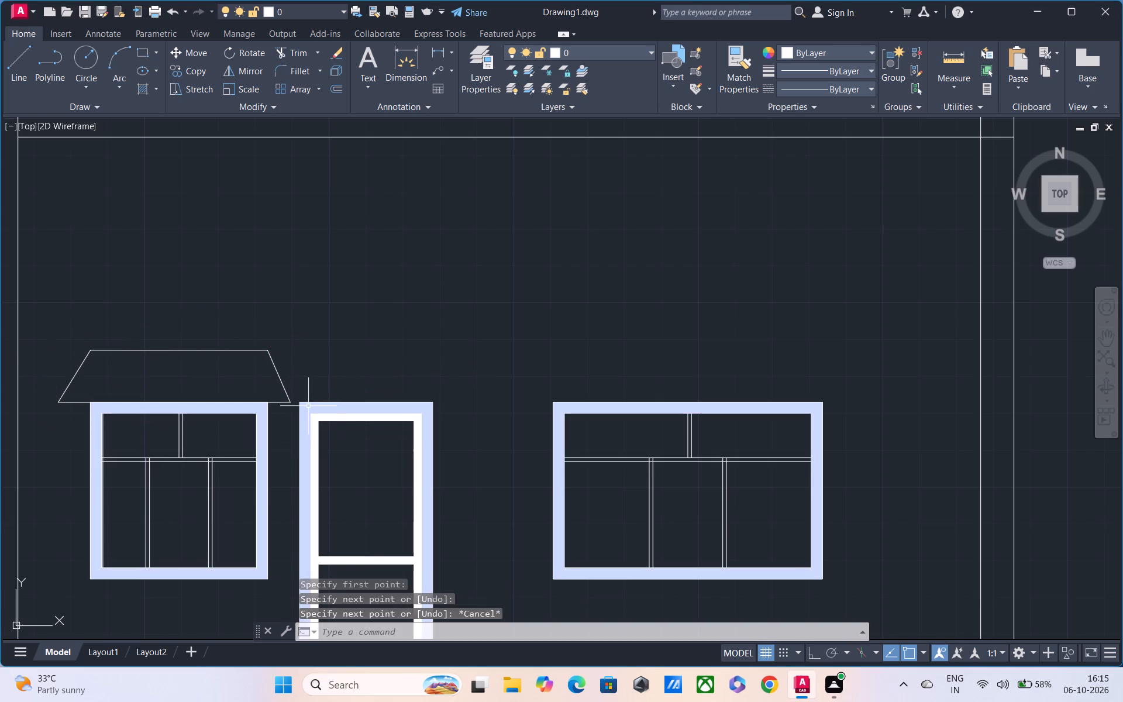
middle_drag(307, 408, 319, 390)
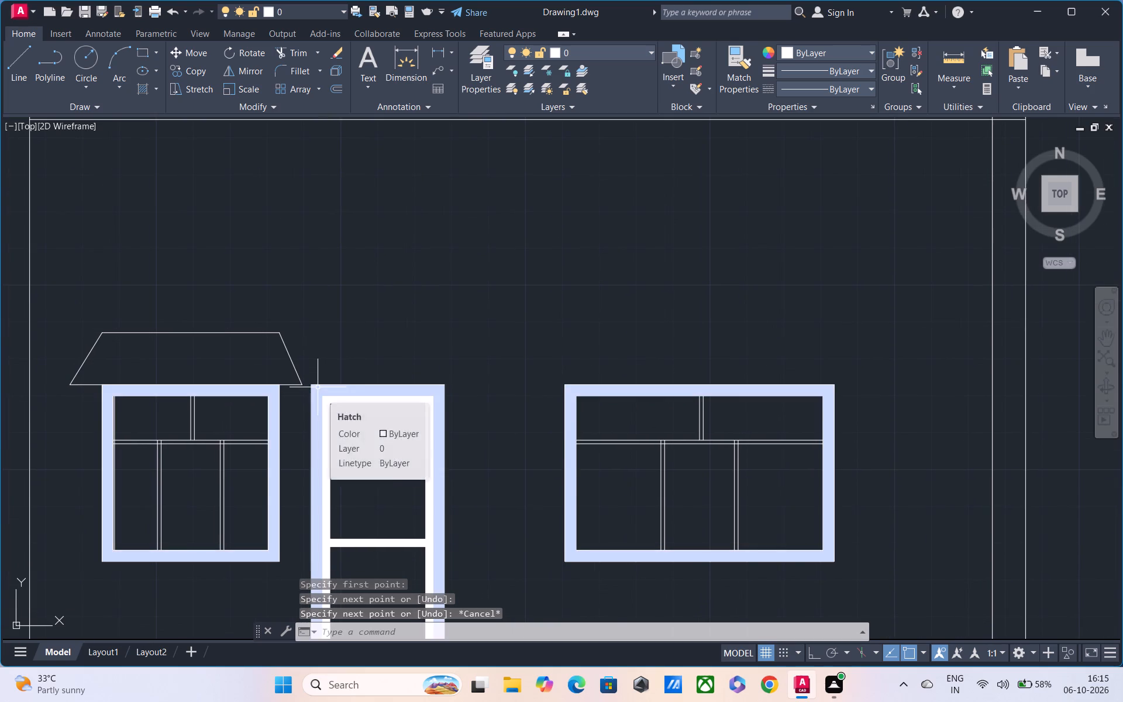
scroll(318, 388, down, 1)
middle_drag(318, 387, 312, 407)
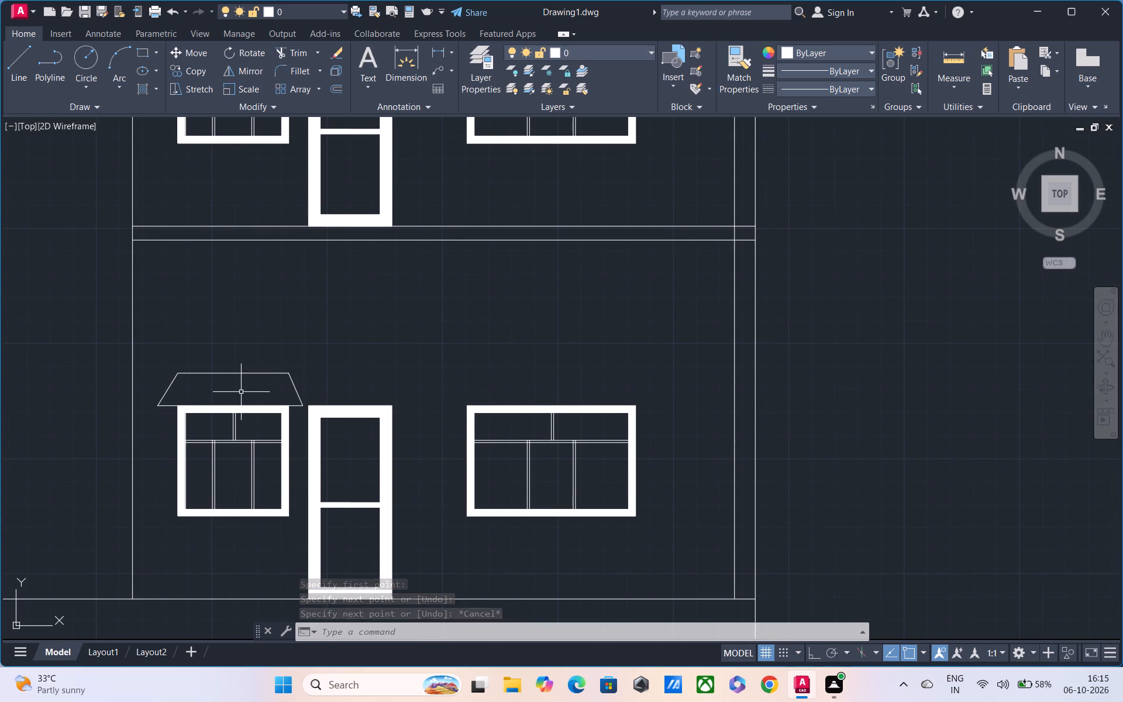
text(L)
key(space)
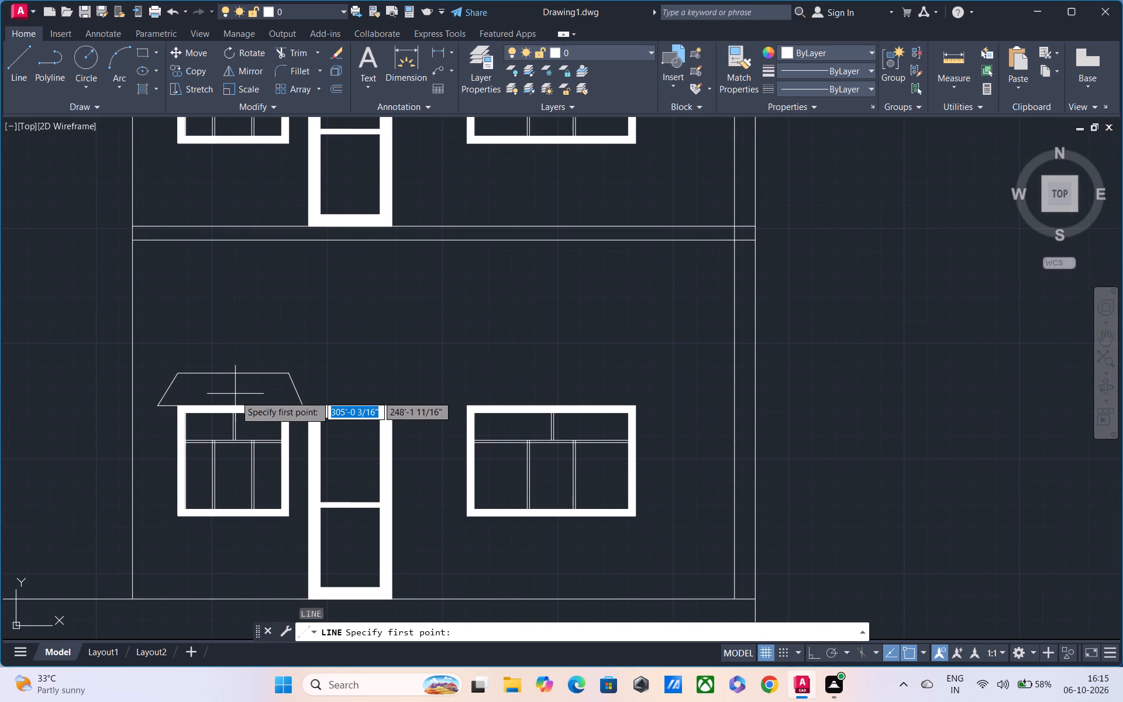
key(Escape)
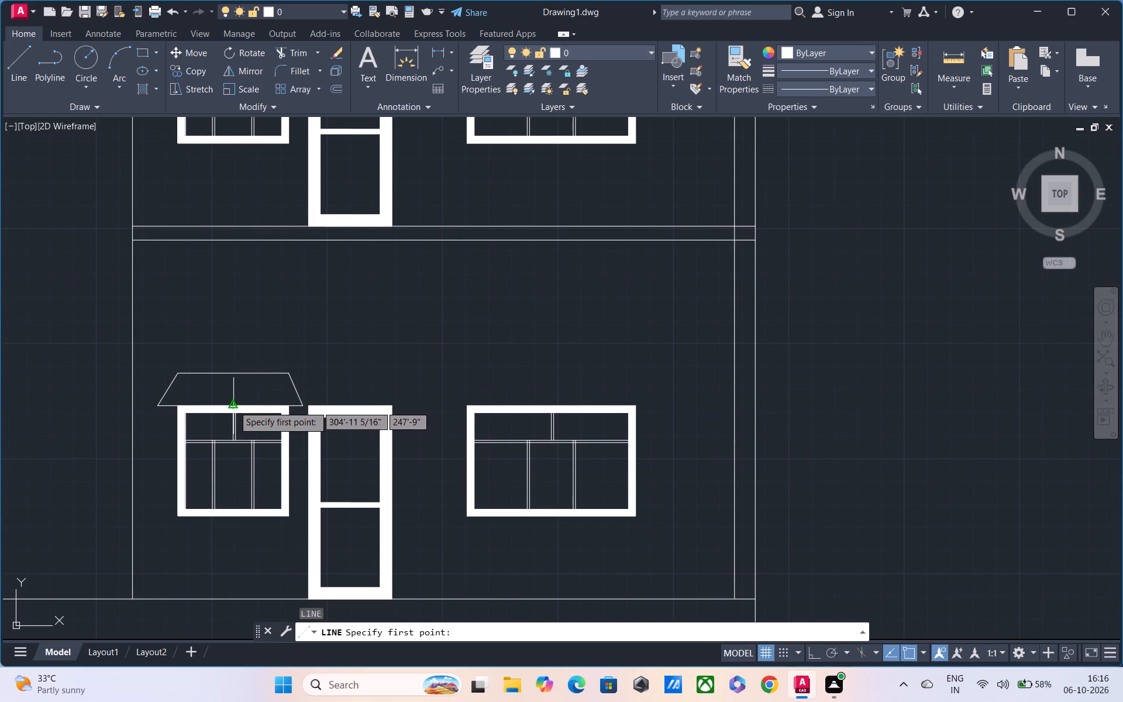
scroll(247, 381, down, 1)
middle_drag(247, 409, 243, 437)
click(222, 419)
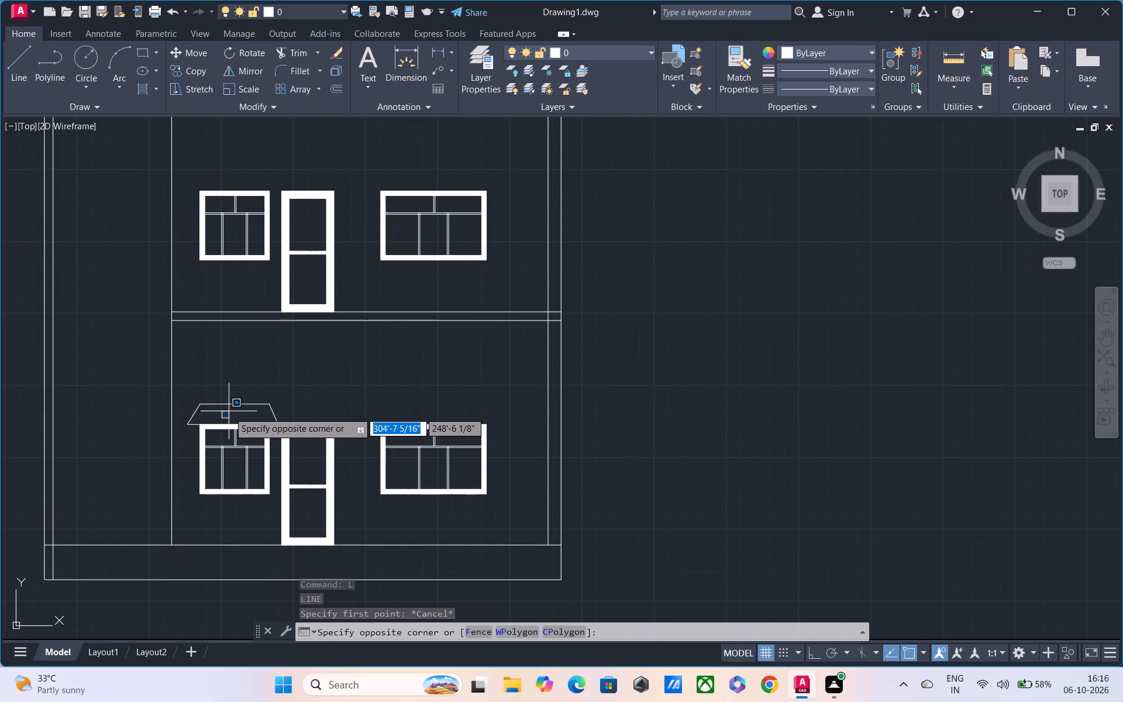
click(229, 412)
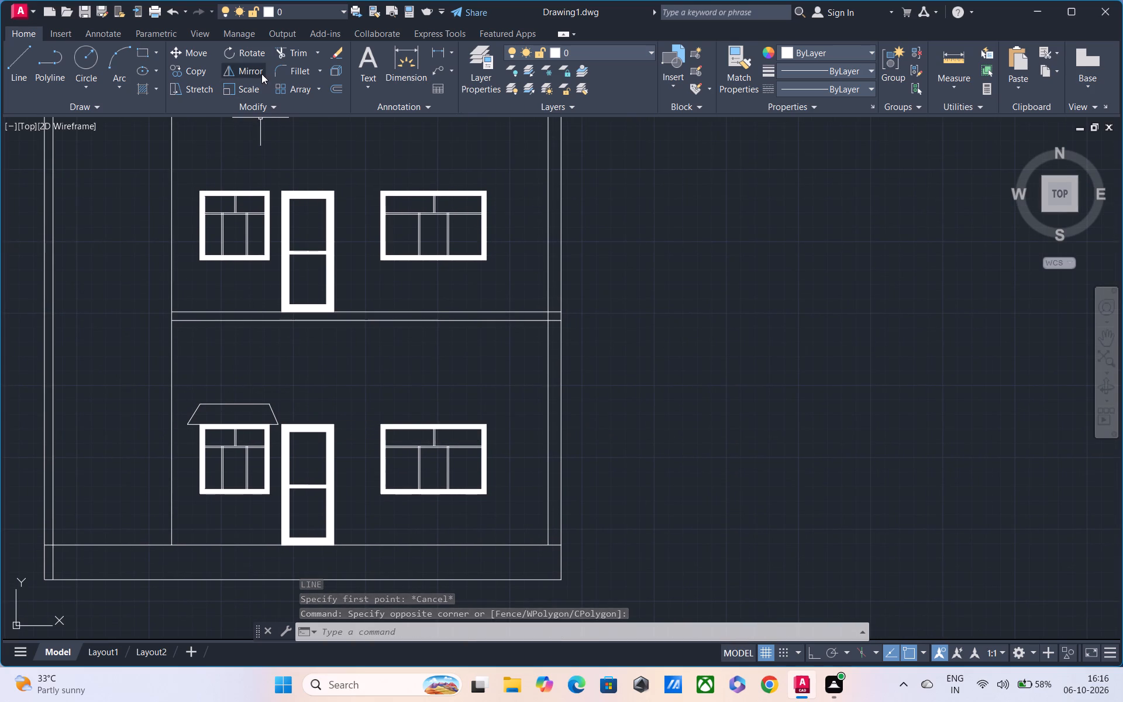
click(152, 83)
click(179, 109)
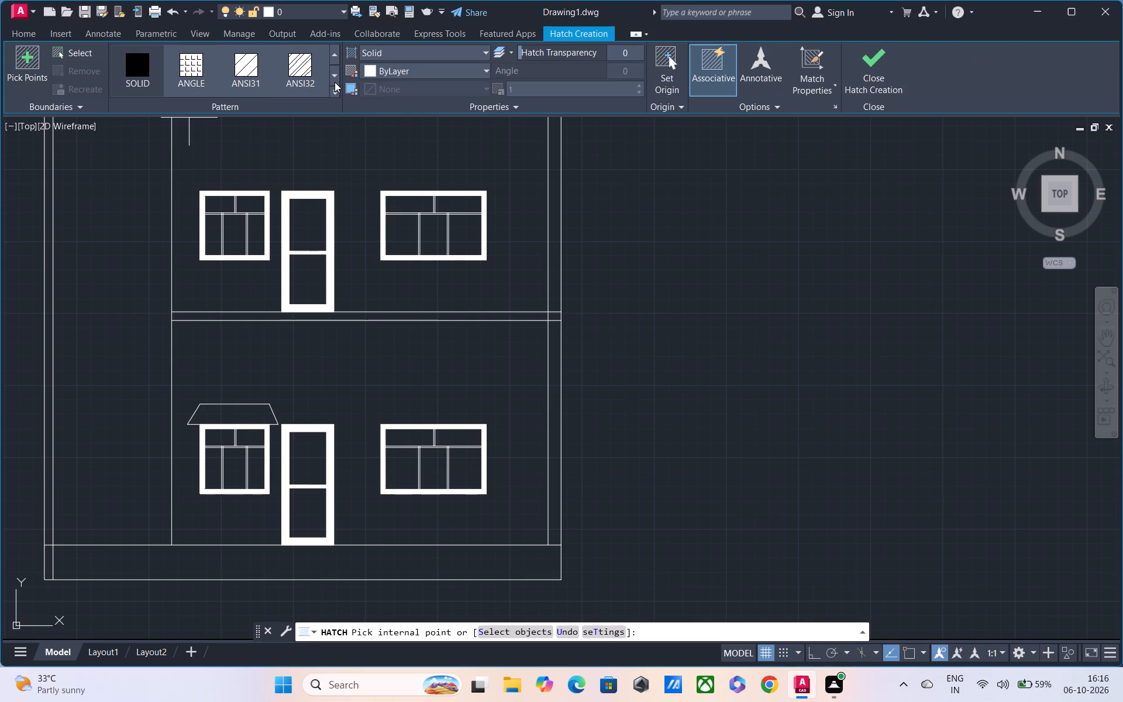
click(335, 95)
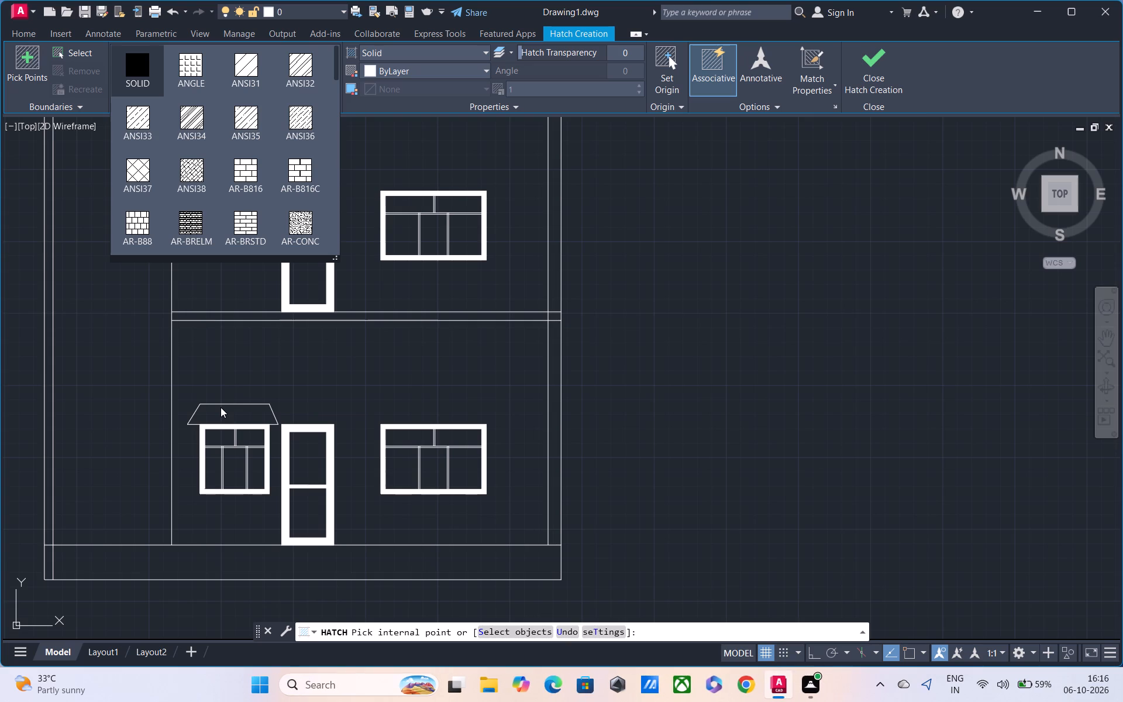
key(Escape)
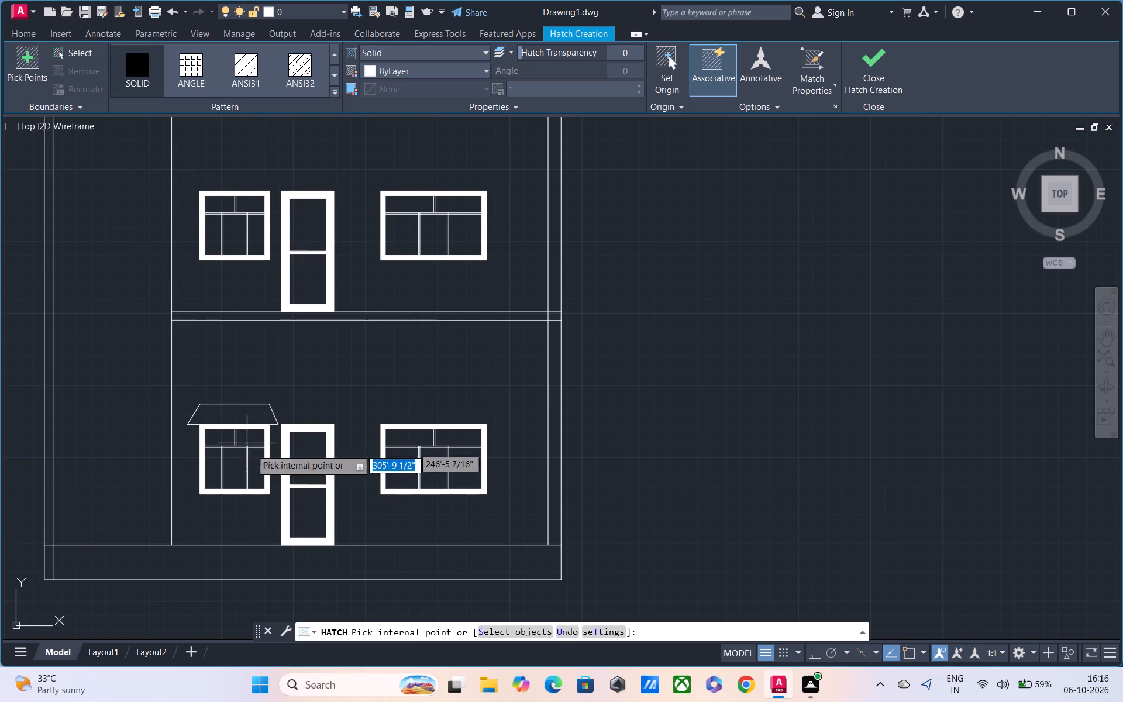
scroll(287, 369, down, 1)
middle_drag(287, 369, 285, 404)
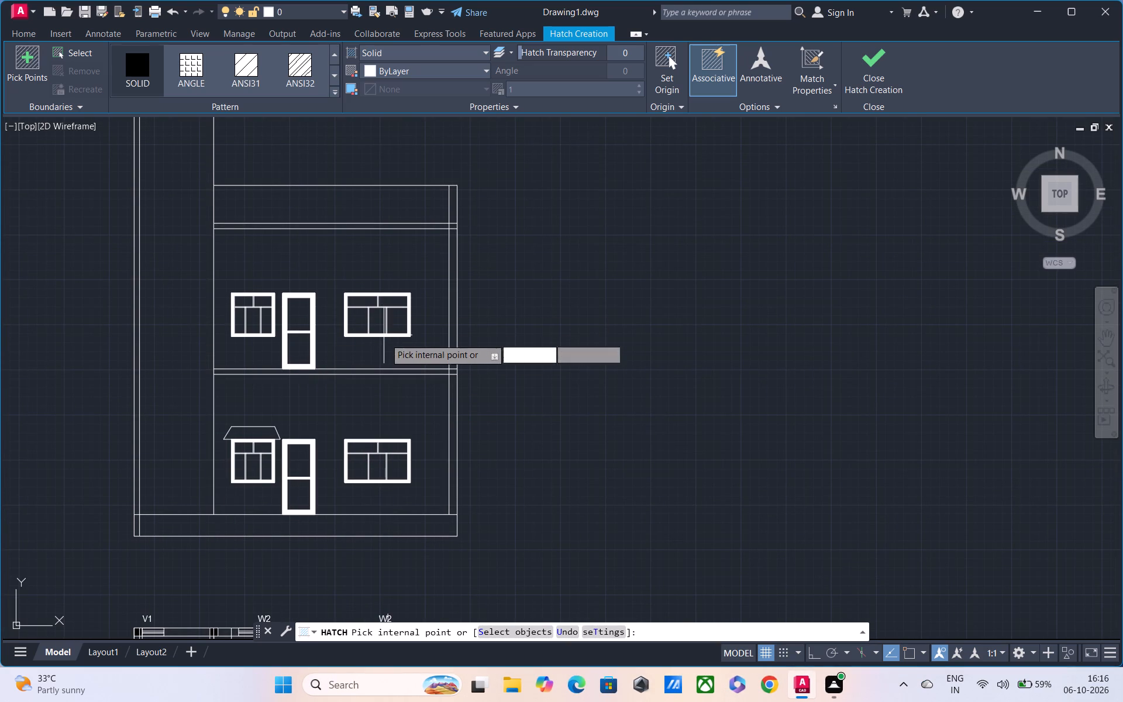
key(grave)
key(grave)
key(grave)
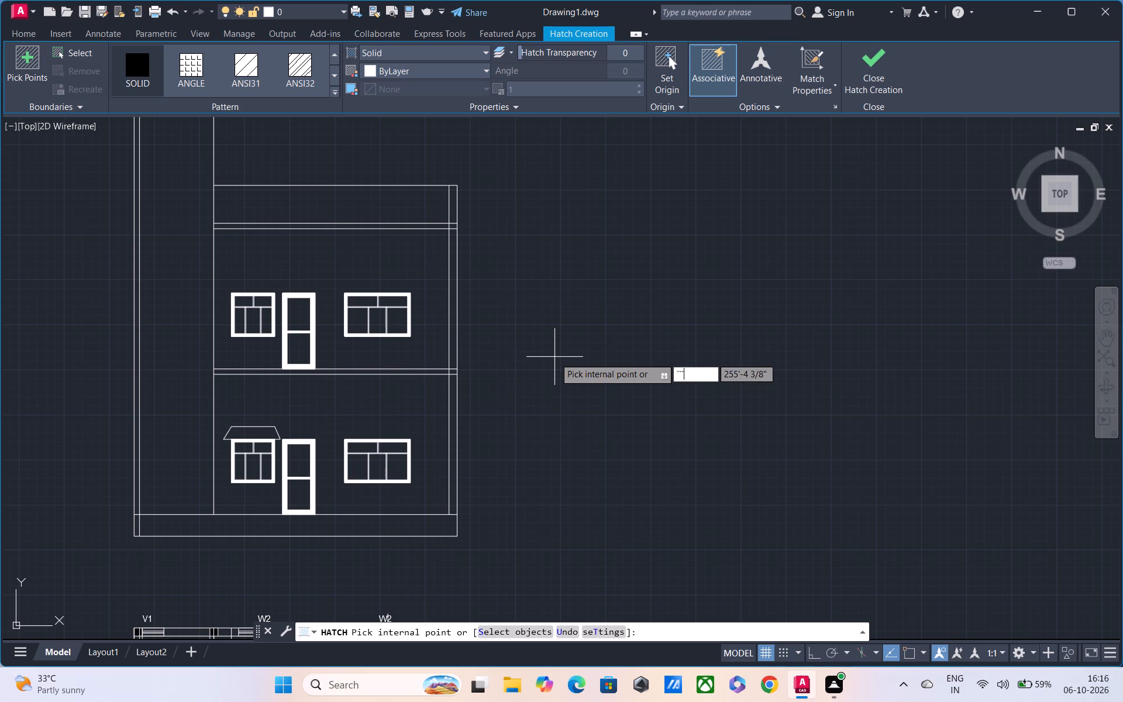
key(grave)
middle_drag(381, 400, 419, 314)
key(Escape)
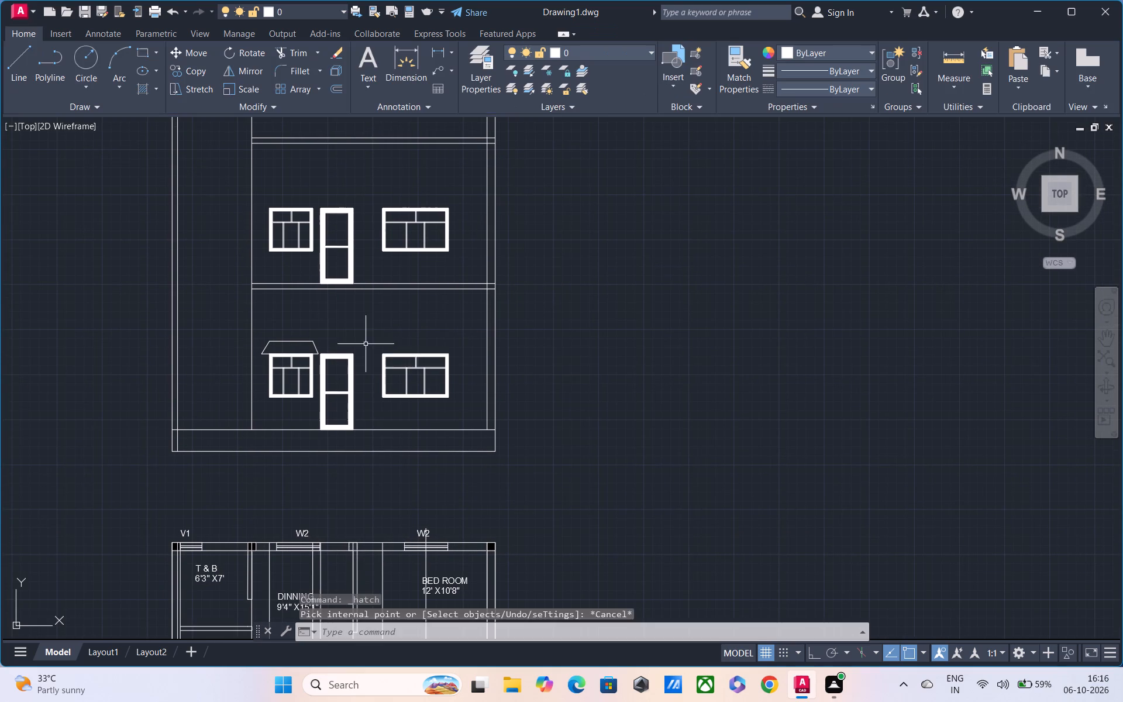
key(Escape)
Copy the five projection lines from the smaller ground-floor window's upper-left corner to the upper-left corners of both upper-floor windows.
middle_drag(339, 356, 356, 388)
scroll(332, 378, up, 2)
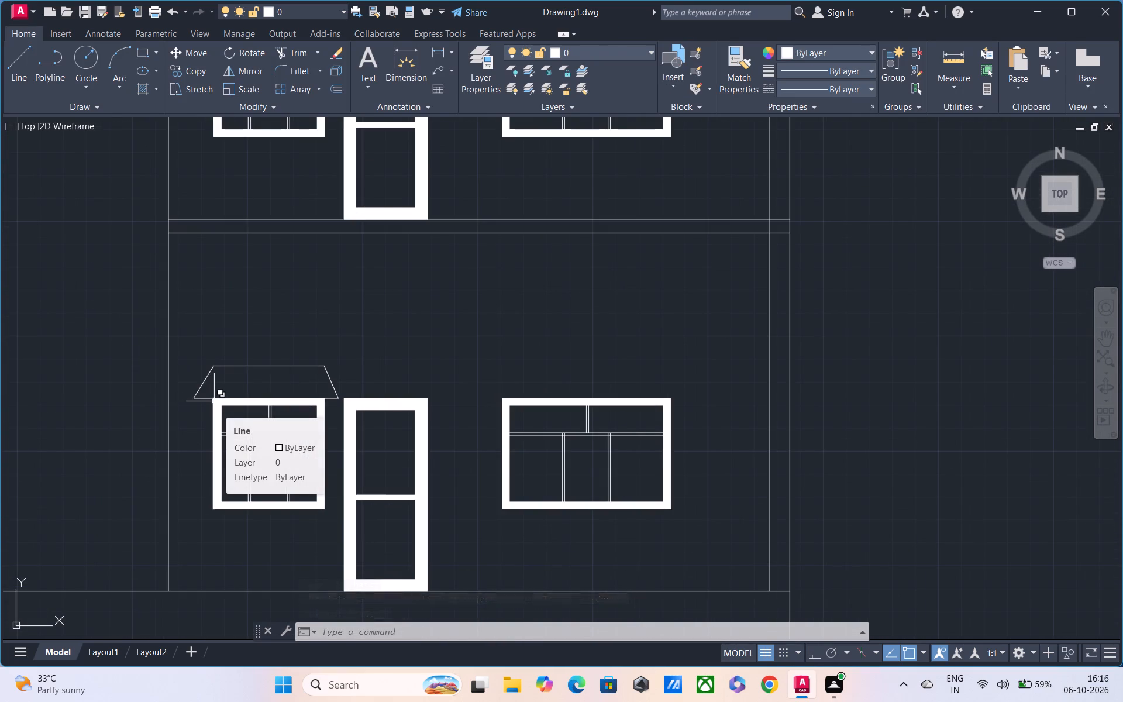
click(224, 365)
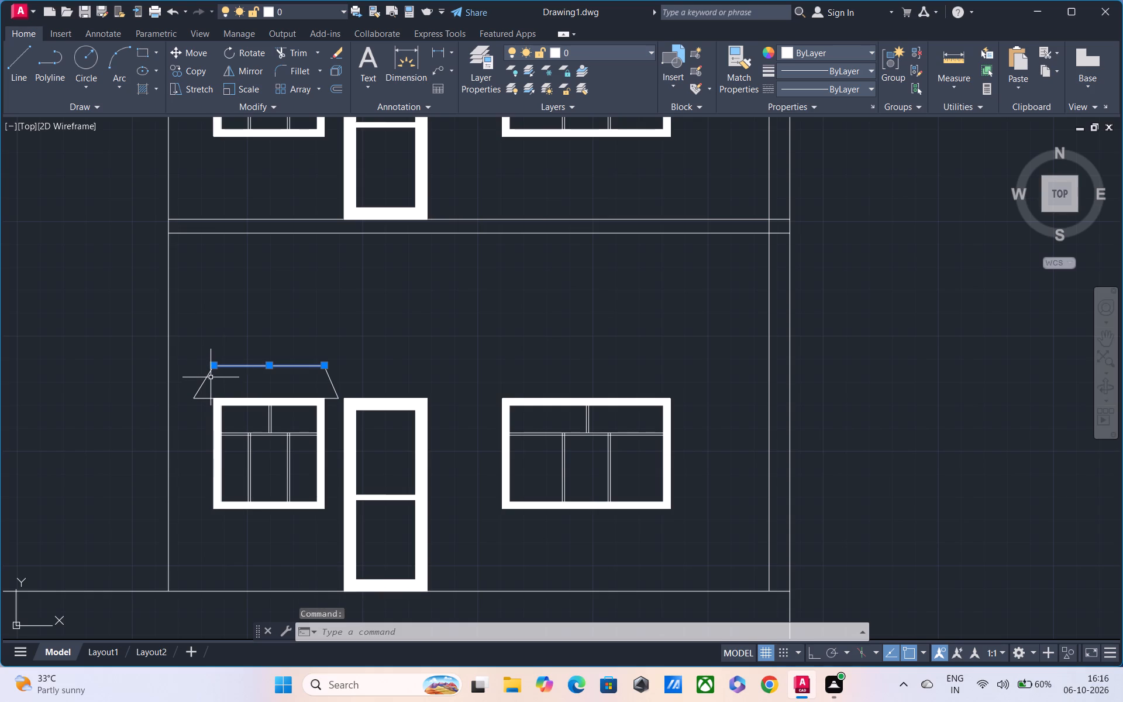
click(209, 376)
click(206, 397)
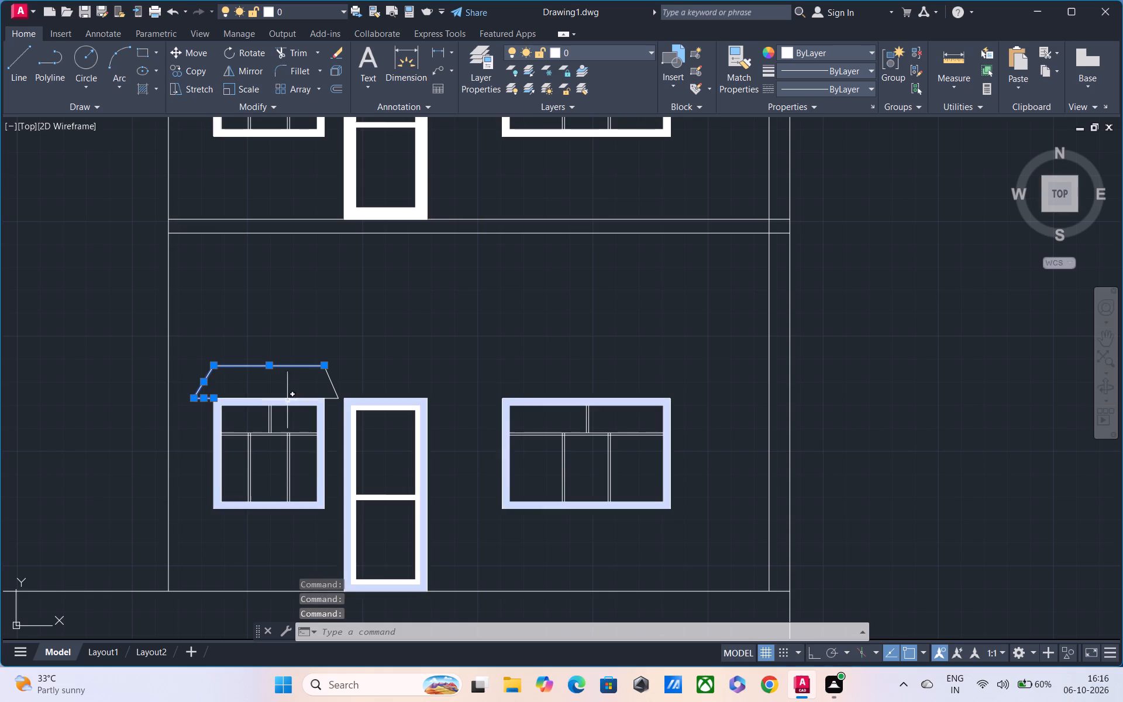
scroll(302, 398, up, 2)
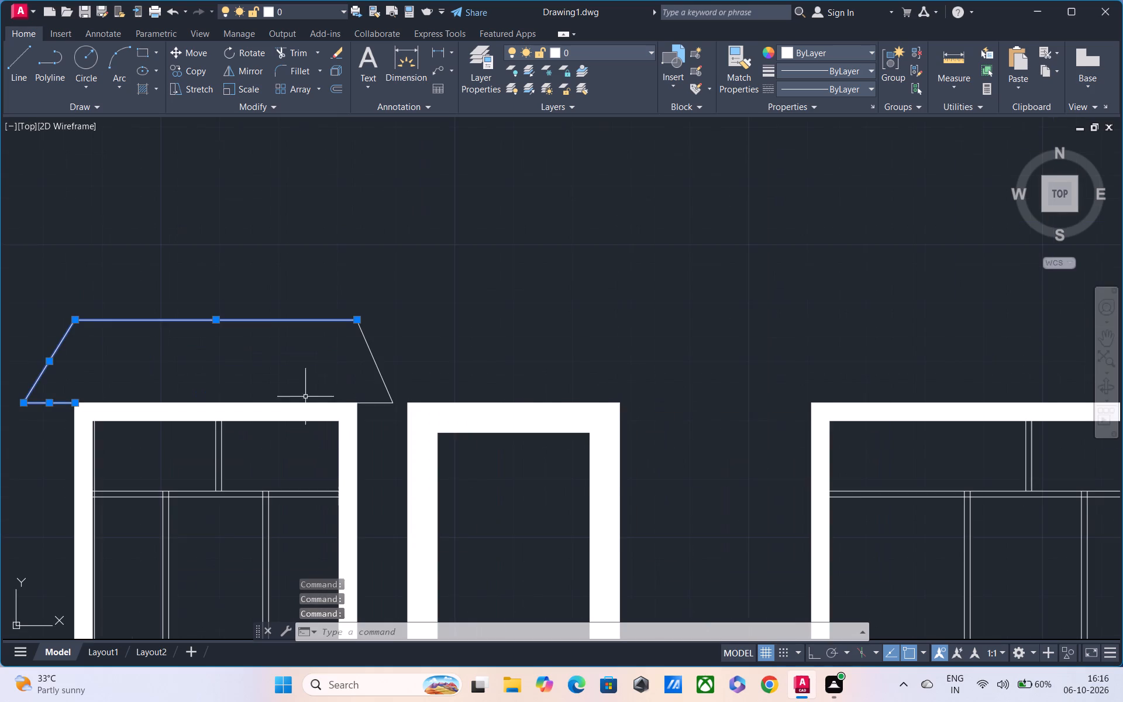
click(367, 404)
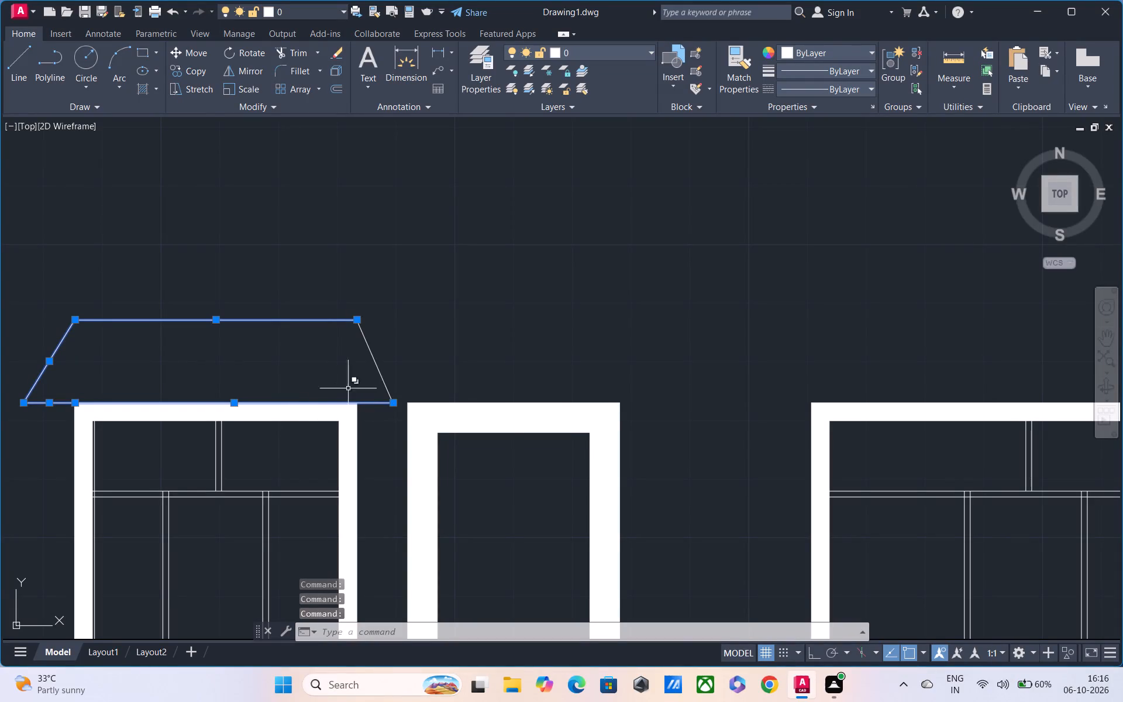
click(381, 374)
text(CO)
key(space)
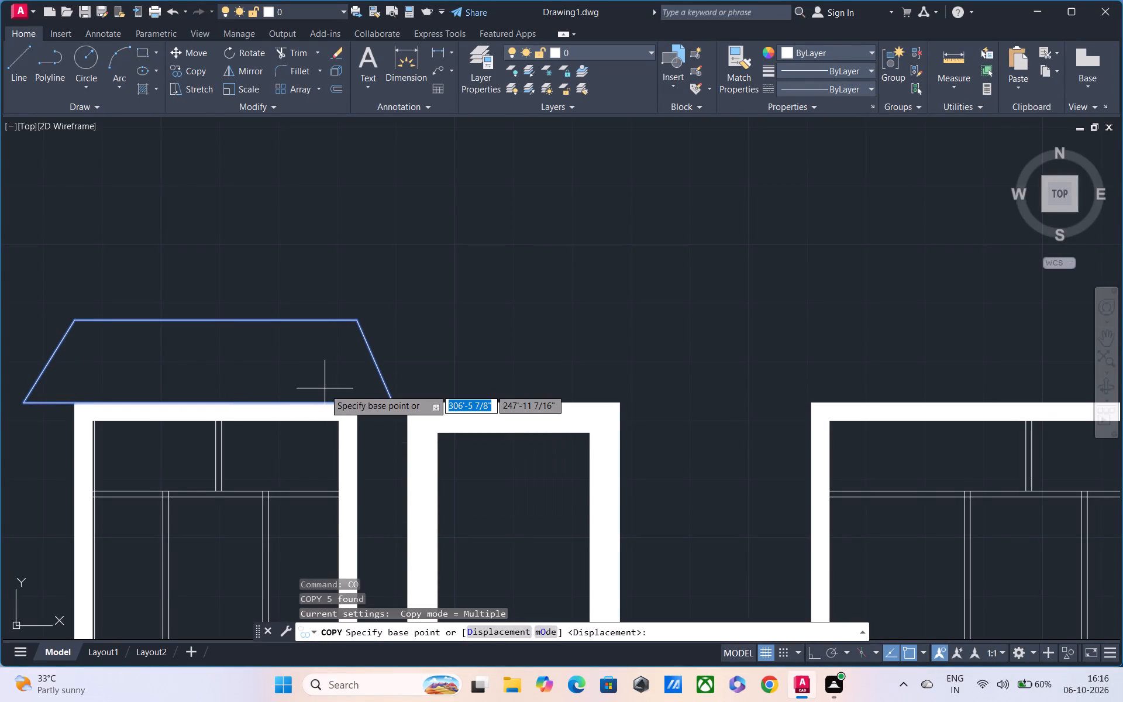
click(73, 402)
middle_drag(109, 243, 109, 256)
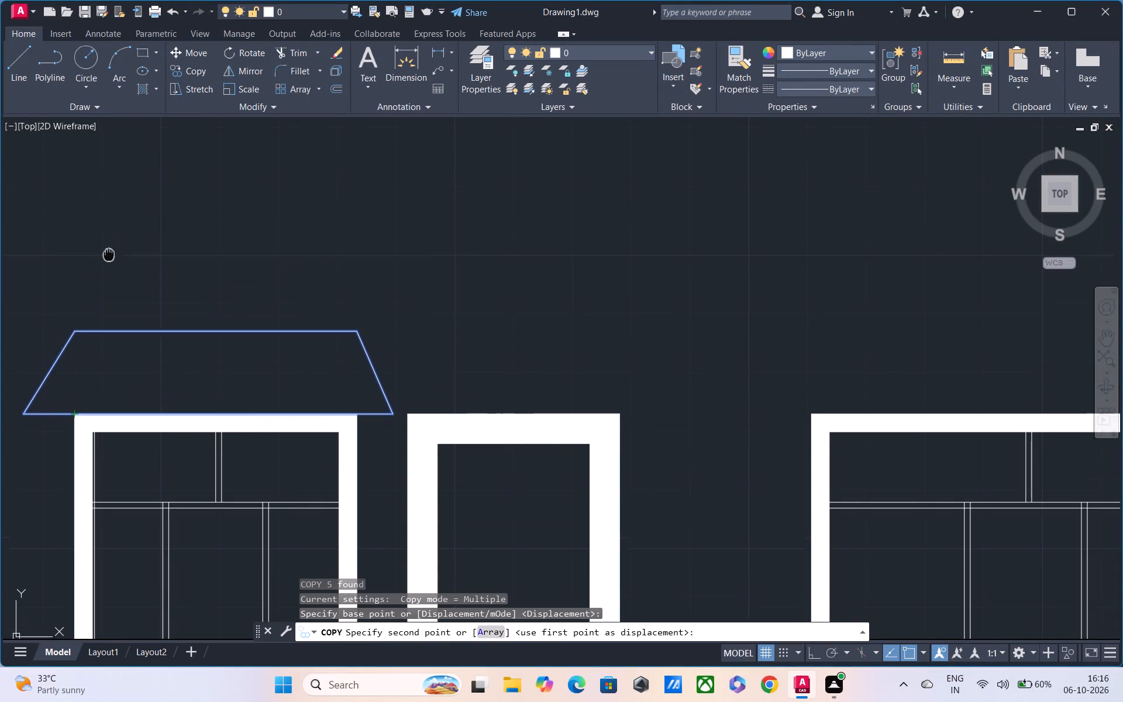
middle_drag(109, 256, 55, 453)
scroll(61, 373, down, 3)
middle_drag(71, 353, 102, 425)
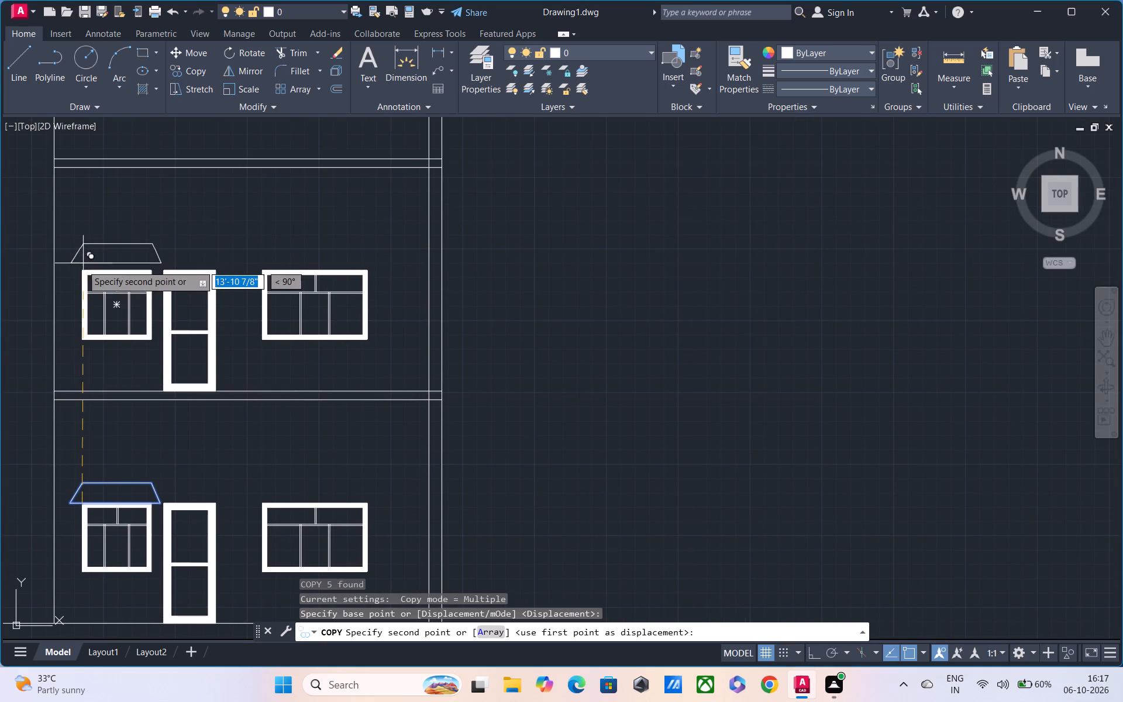
click(80, 267)
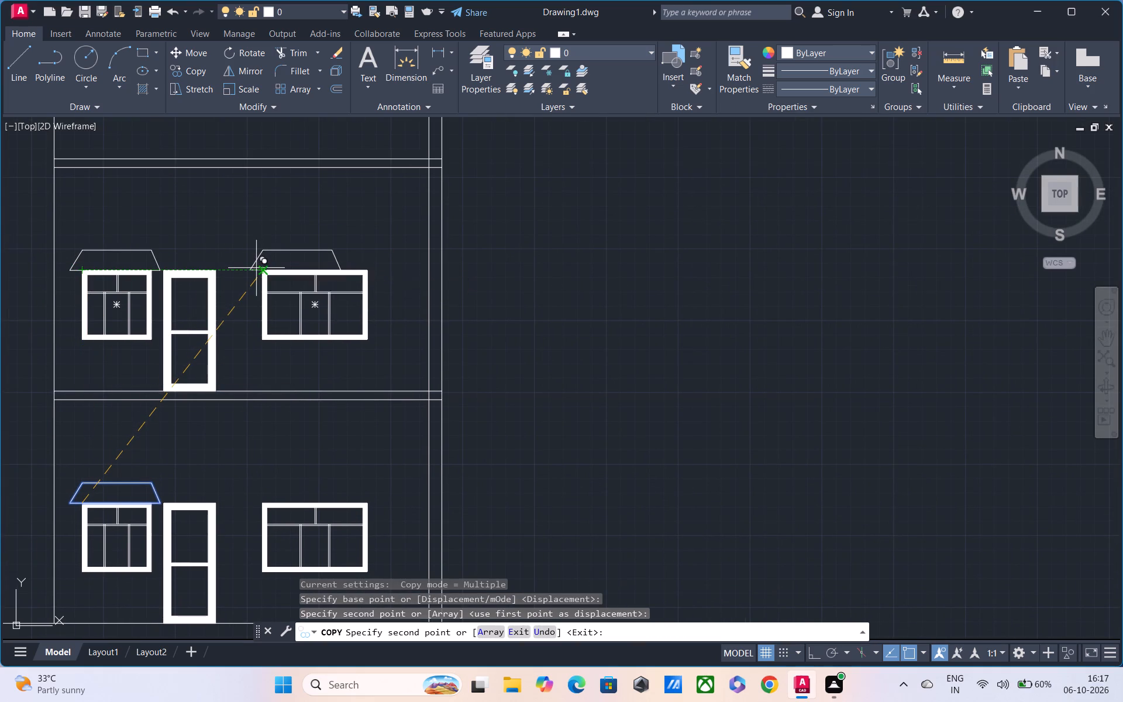
click(260, 267)
key(Escape)
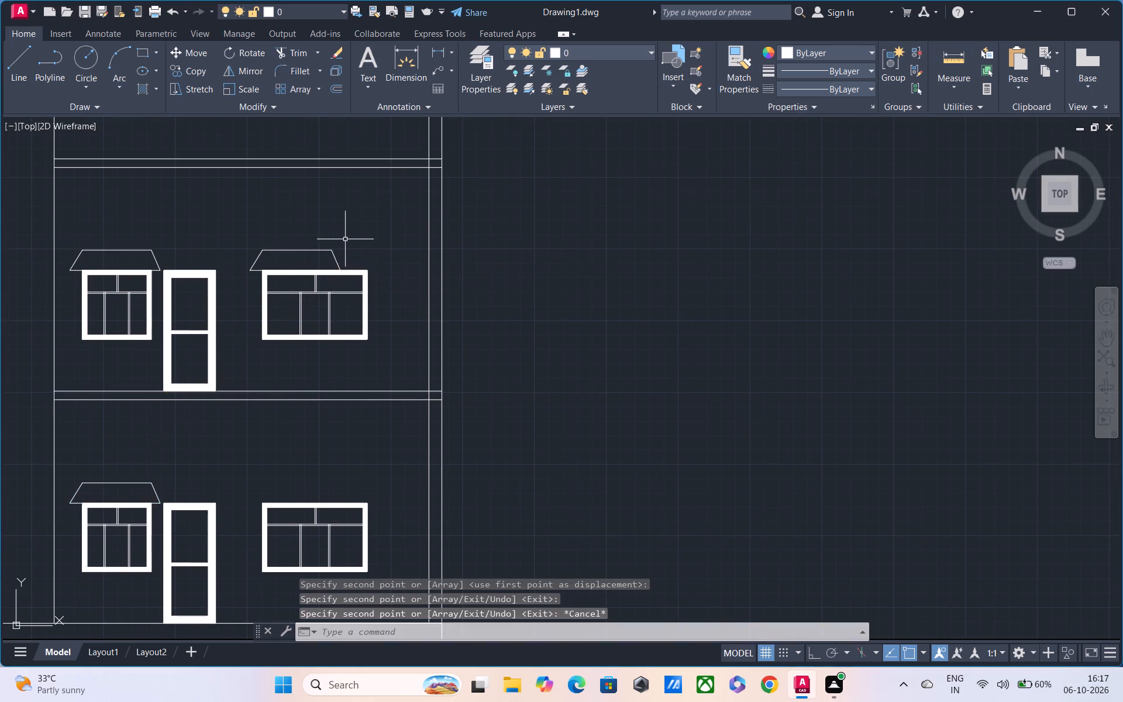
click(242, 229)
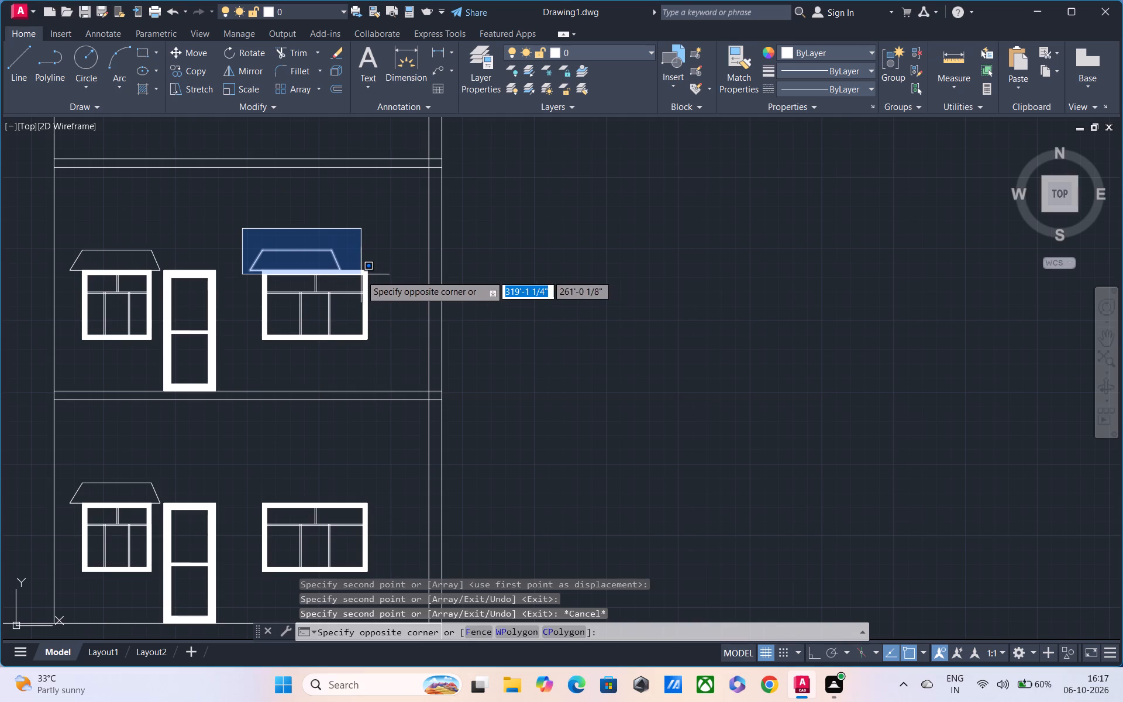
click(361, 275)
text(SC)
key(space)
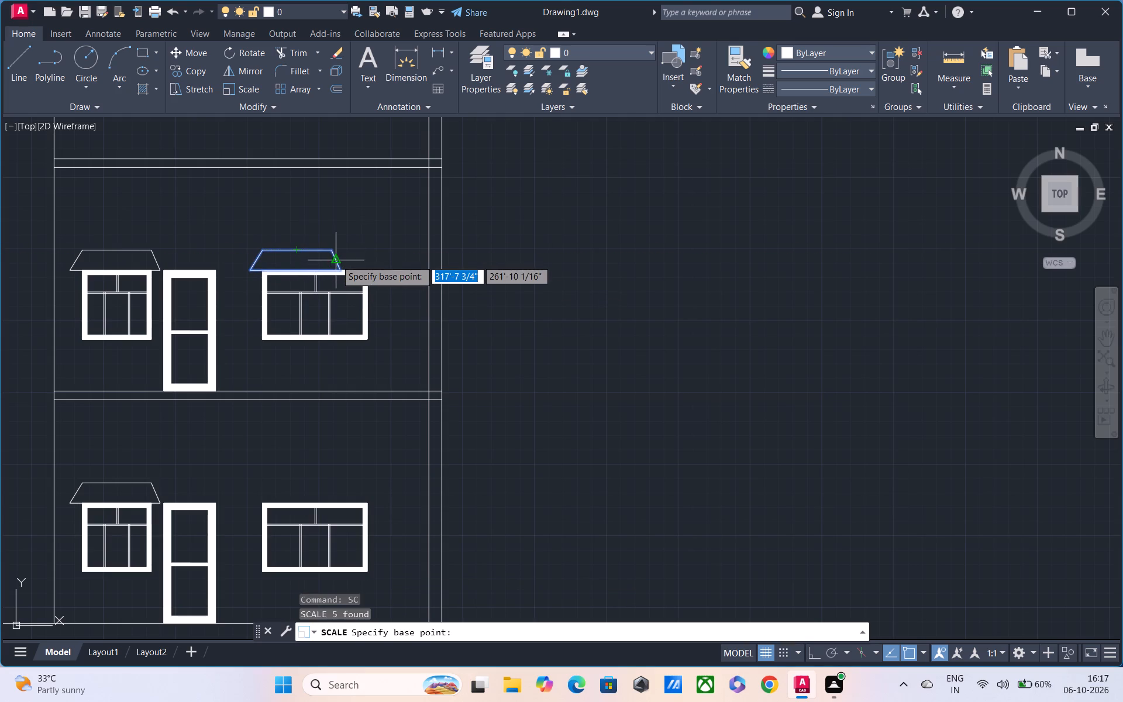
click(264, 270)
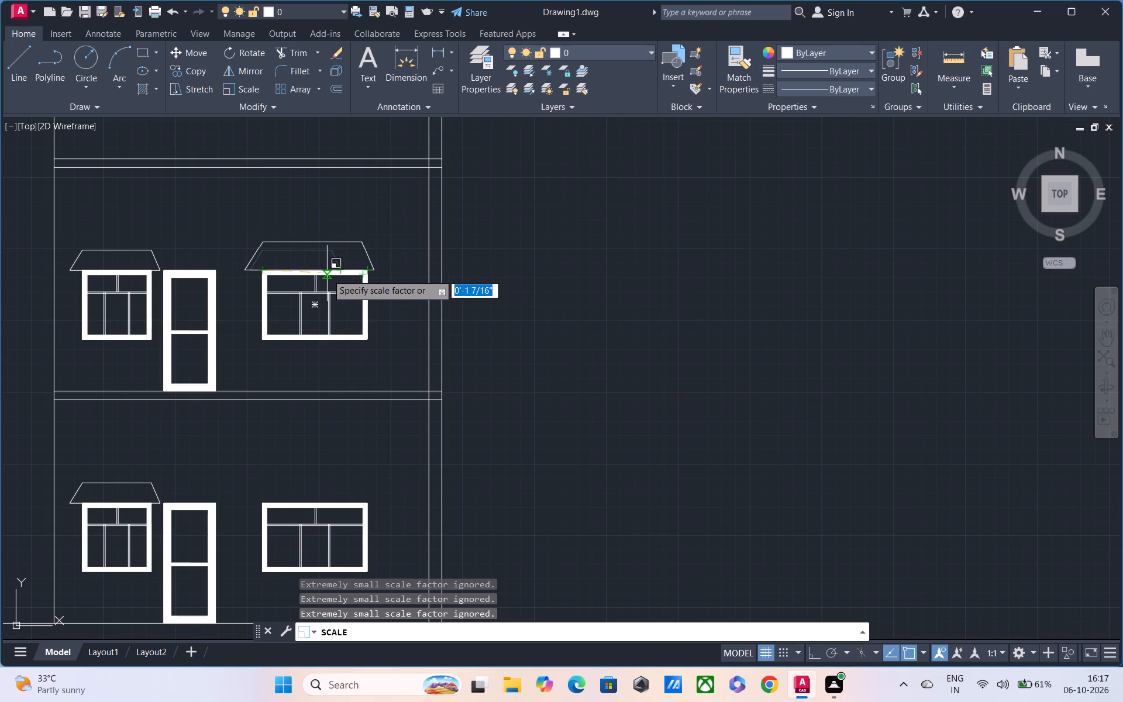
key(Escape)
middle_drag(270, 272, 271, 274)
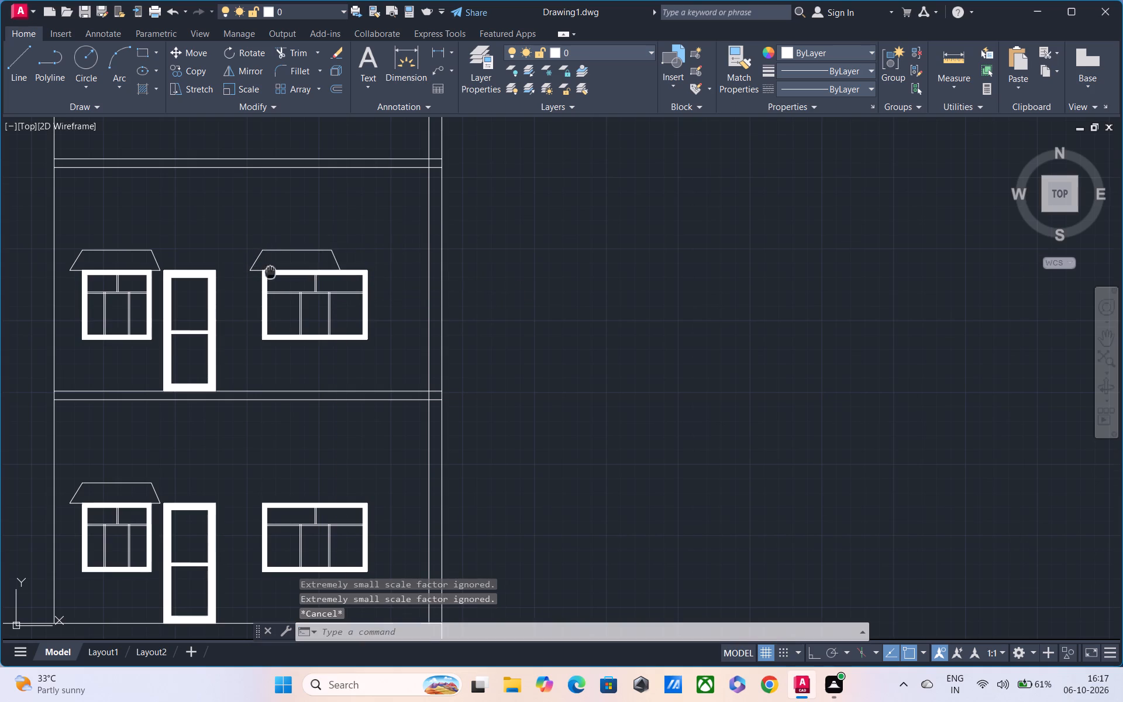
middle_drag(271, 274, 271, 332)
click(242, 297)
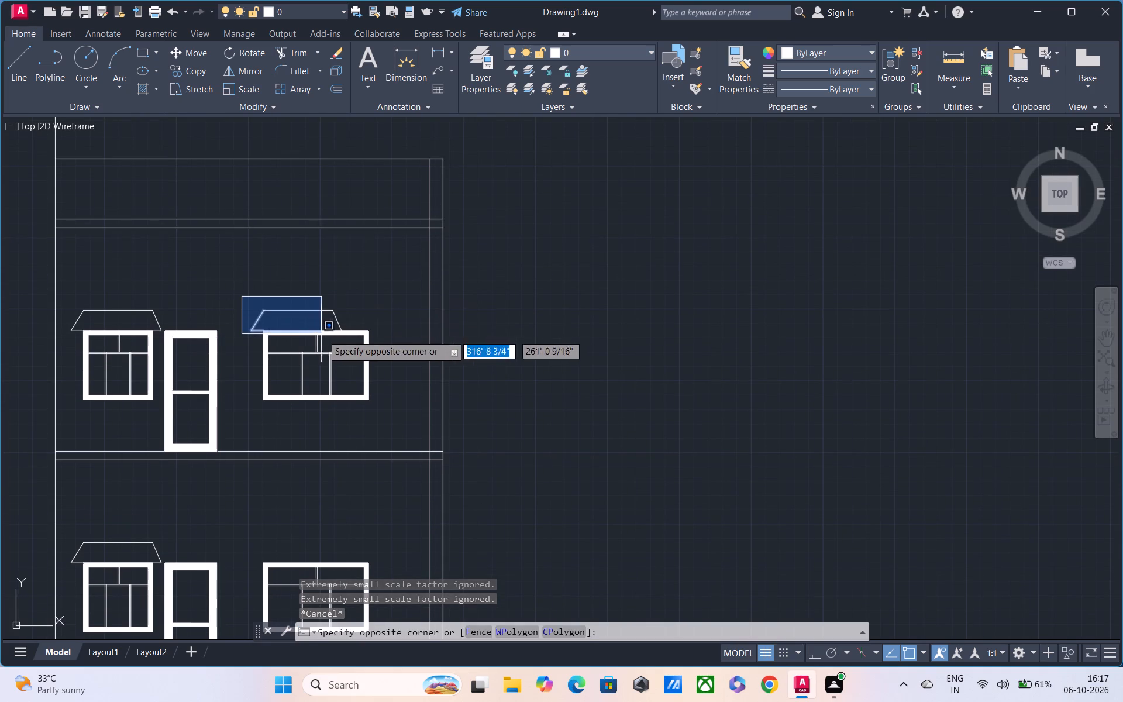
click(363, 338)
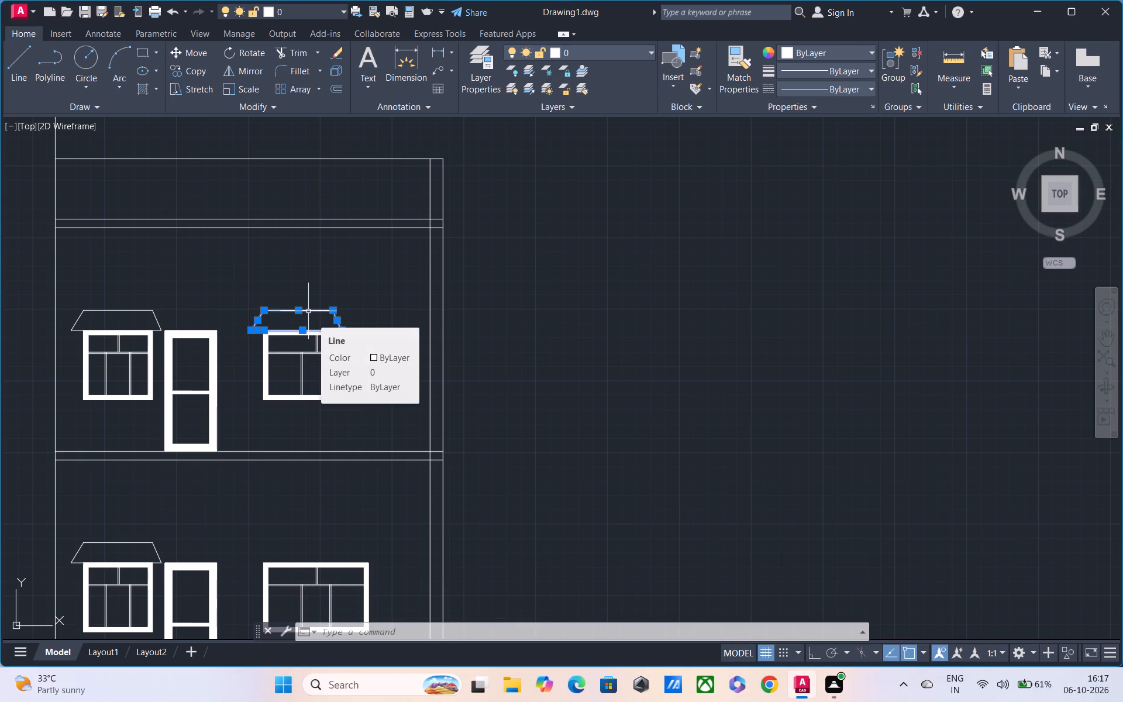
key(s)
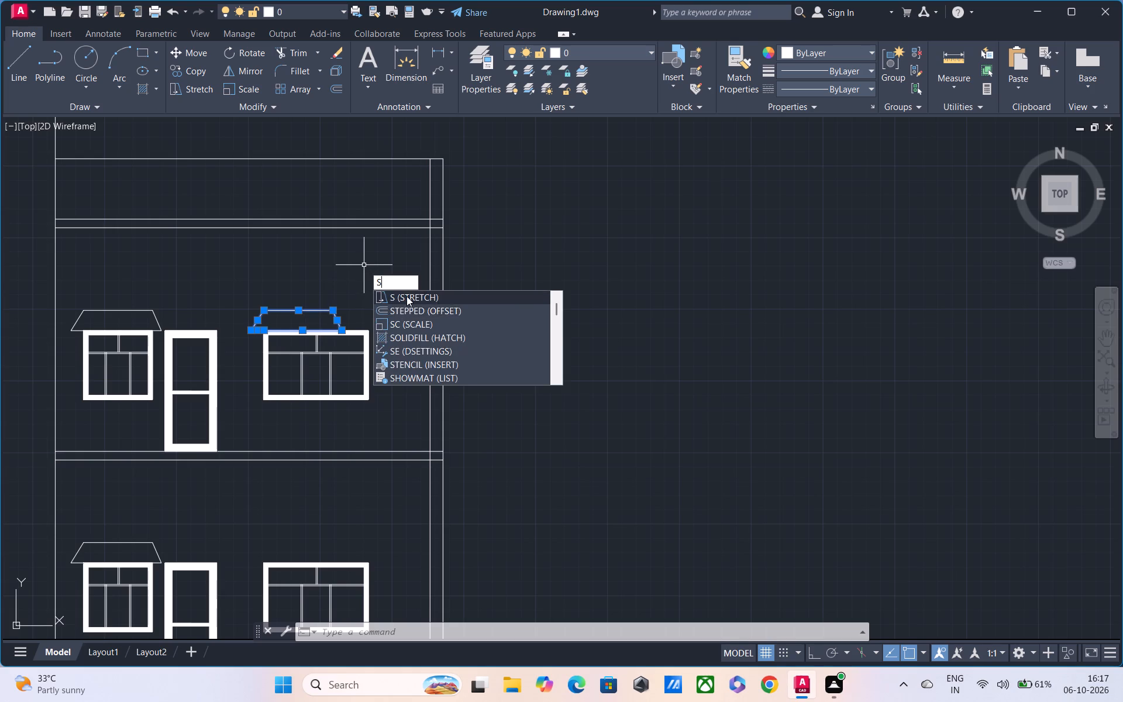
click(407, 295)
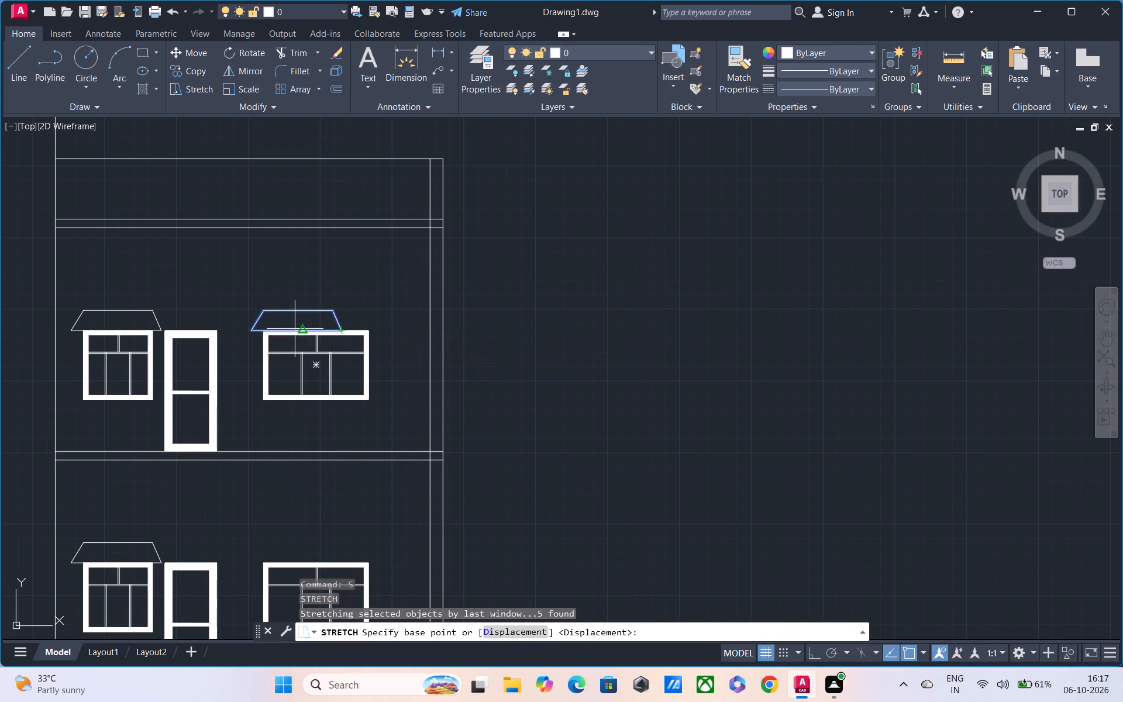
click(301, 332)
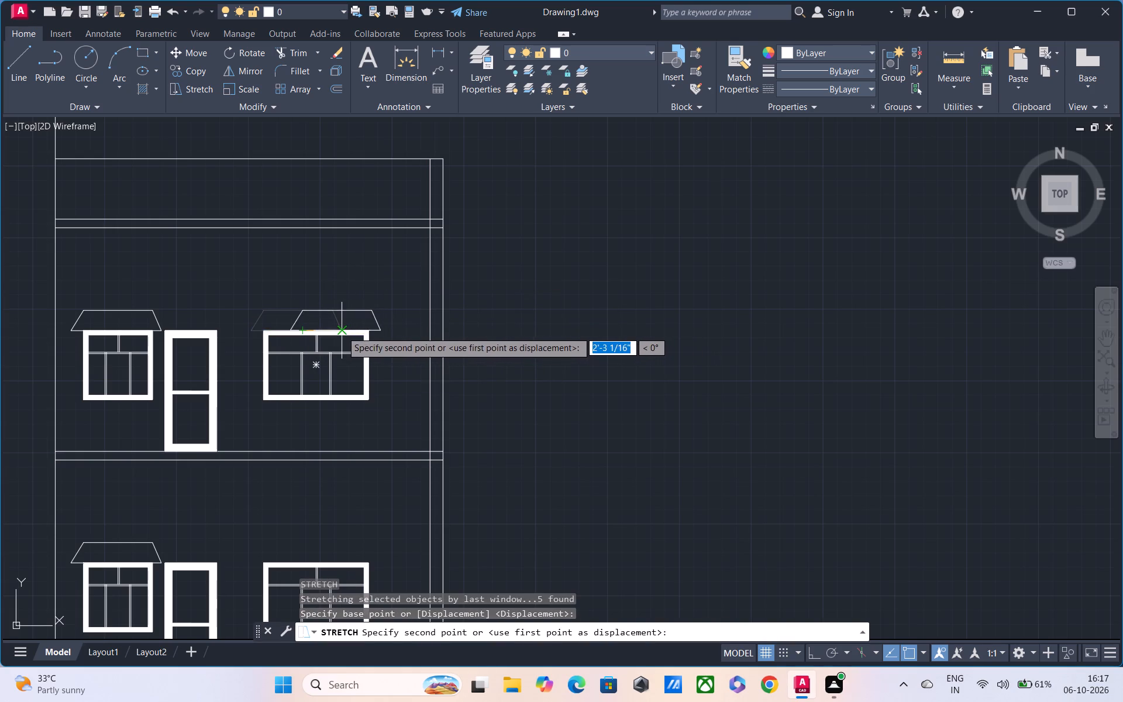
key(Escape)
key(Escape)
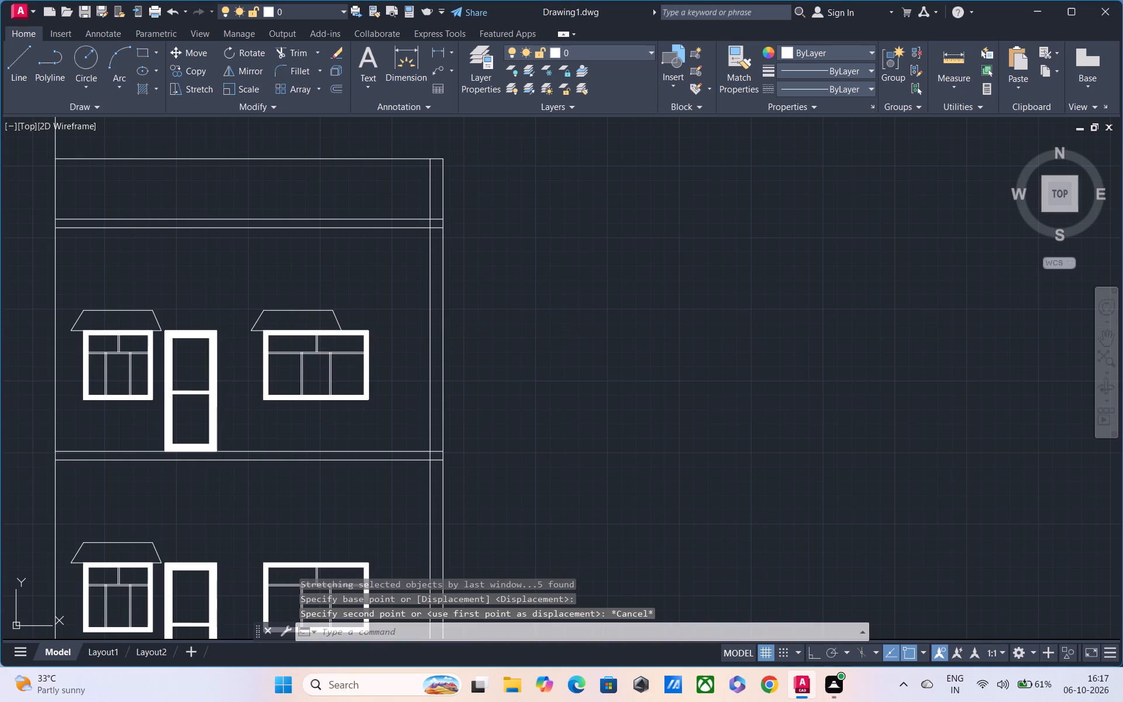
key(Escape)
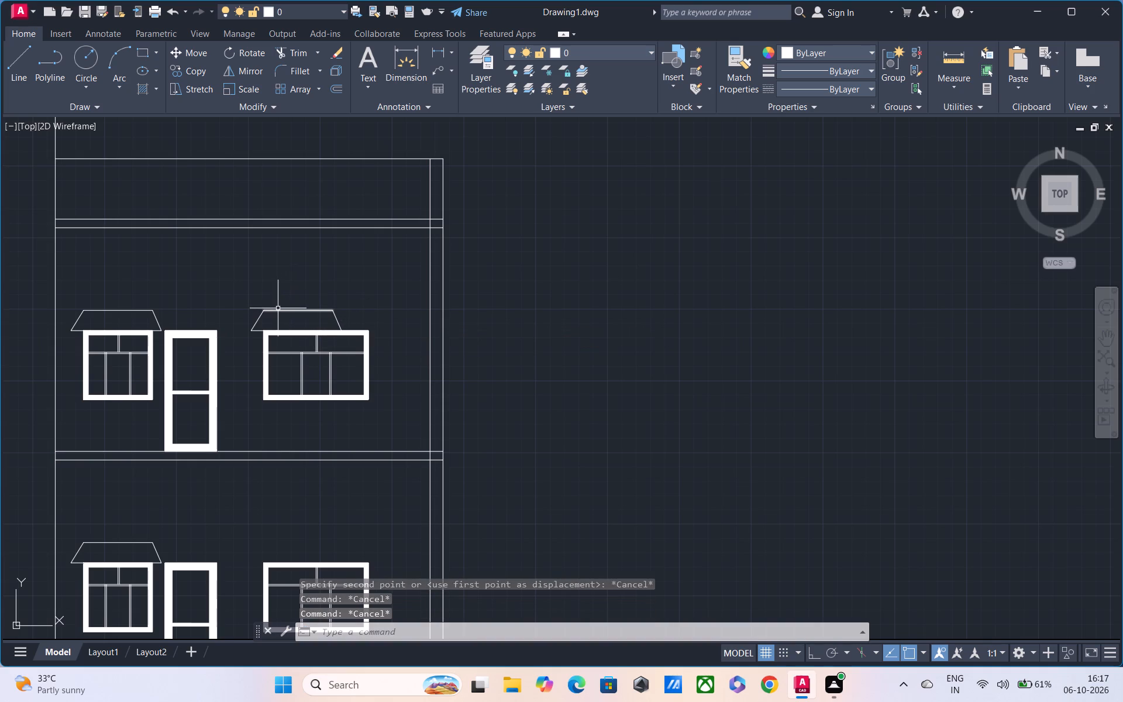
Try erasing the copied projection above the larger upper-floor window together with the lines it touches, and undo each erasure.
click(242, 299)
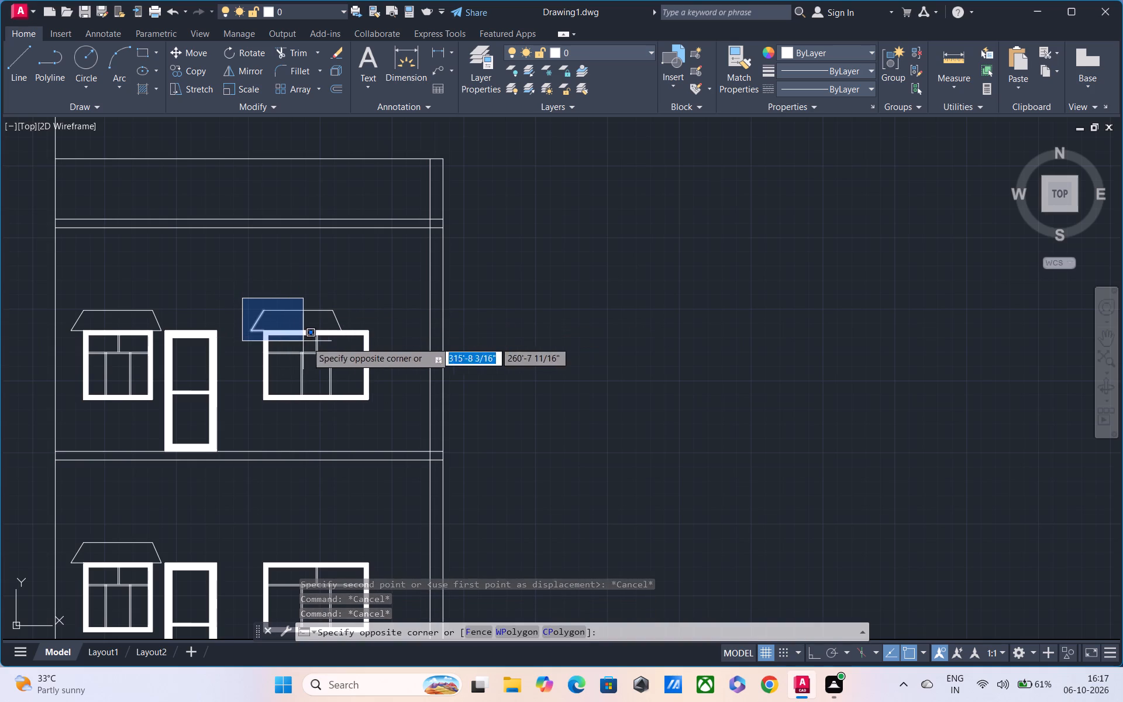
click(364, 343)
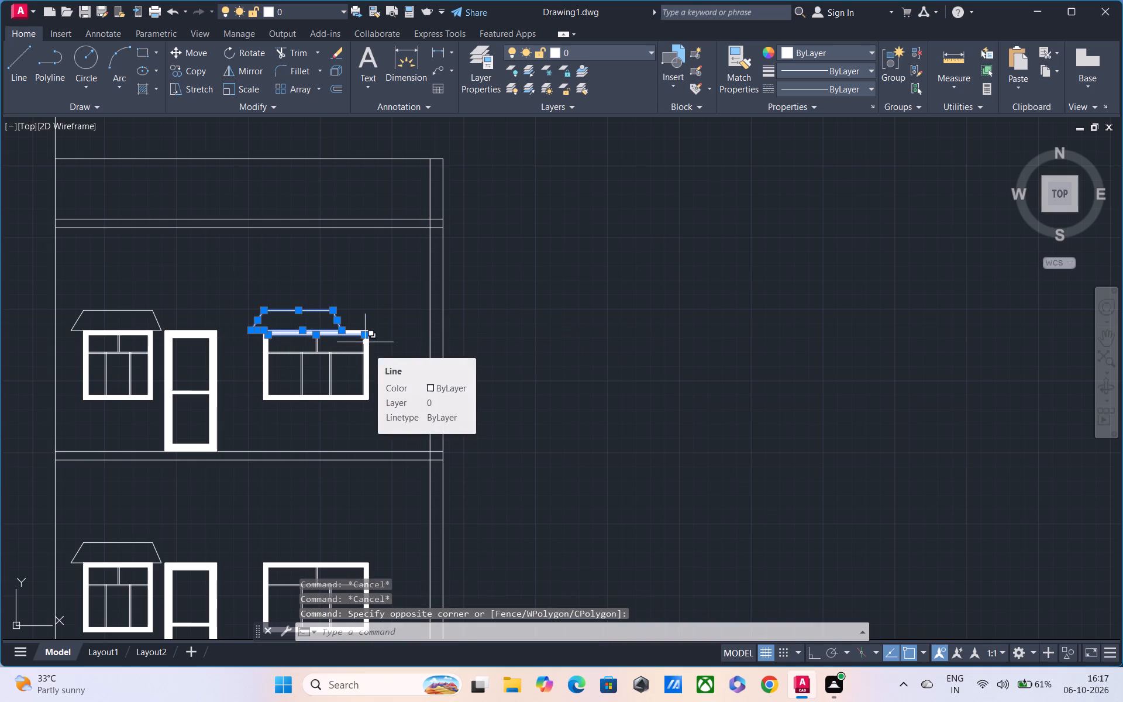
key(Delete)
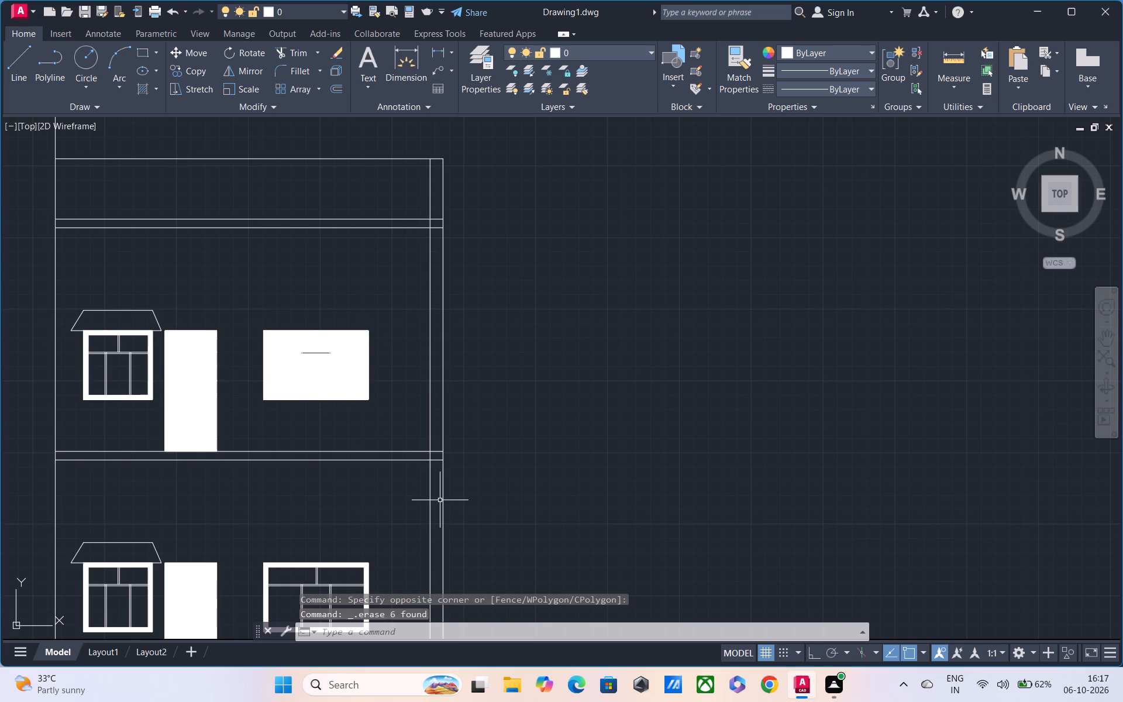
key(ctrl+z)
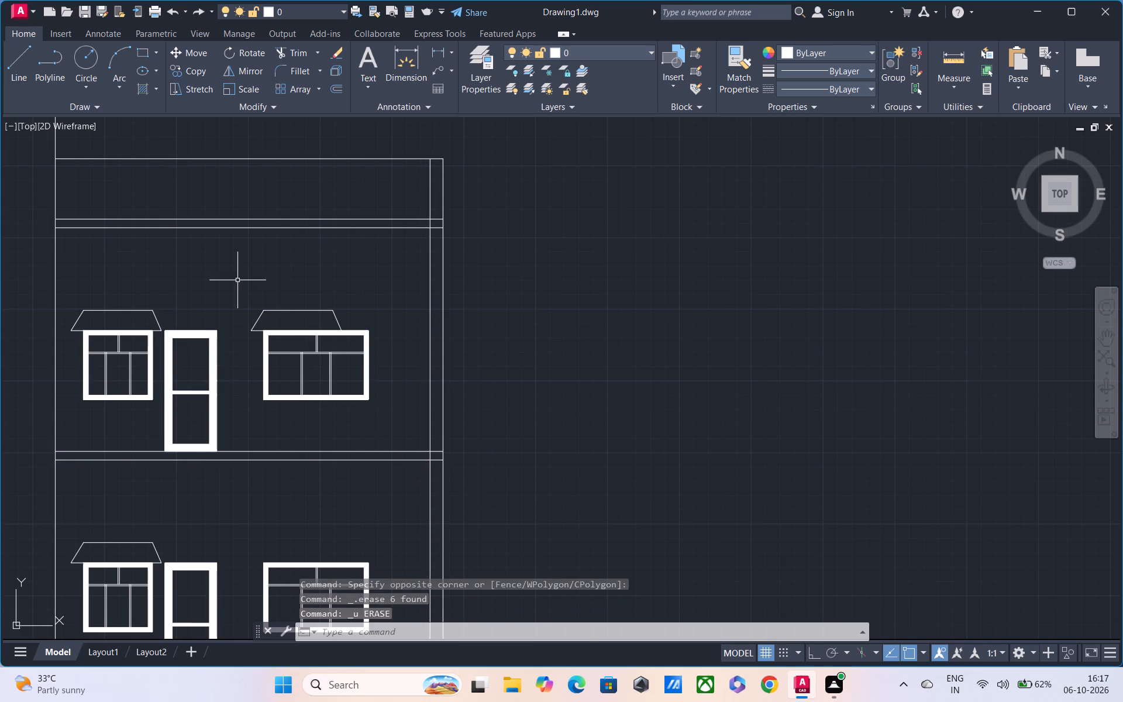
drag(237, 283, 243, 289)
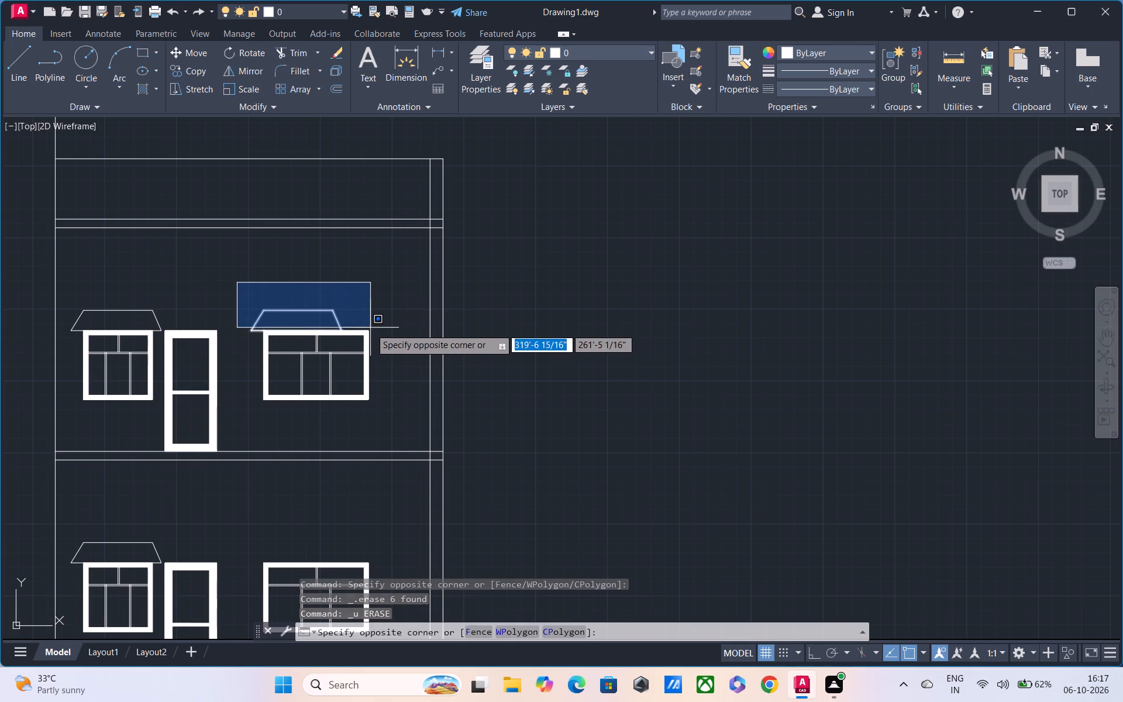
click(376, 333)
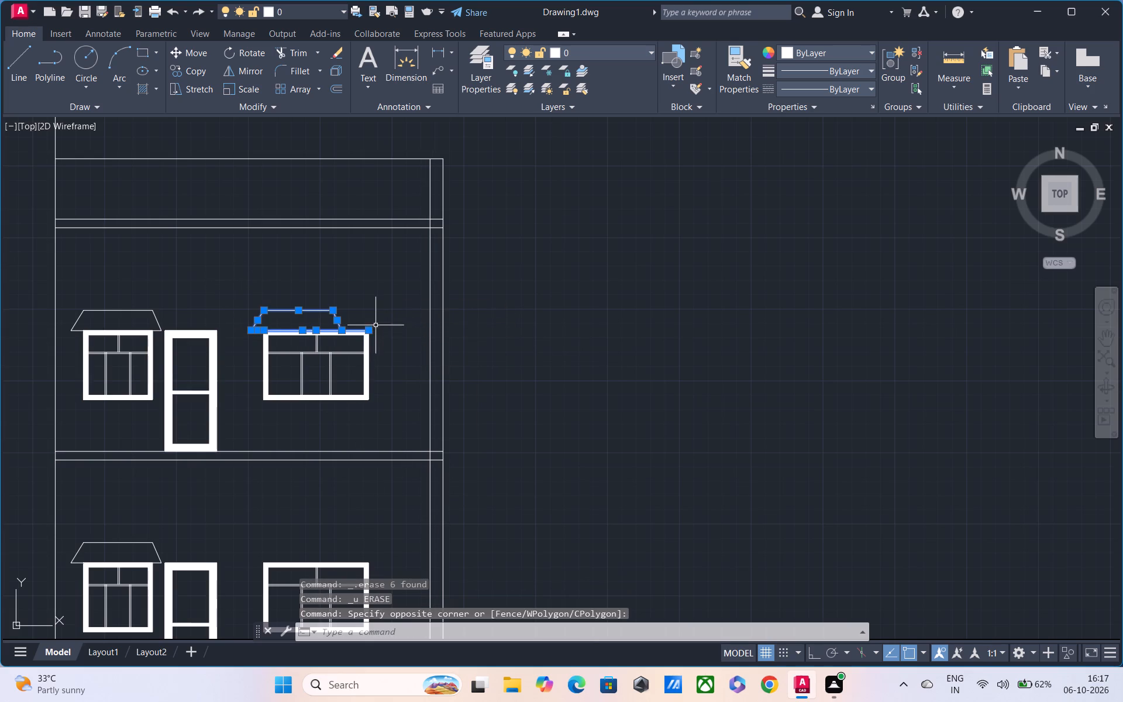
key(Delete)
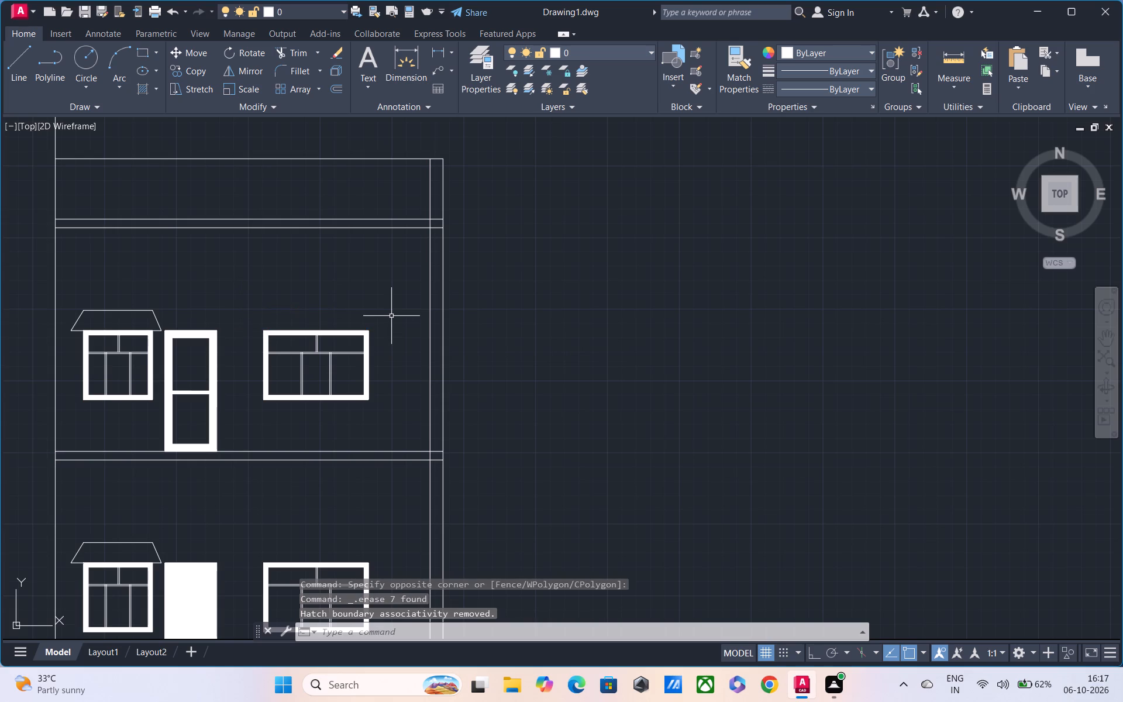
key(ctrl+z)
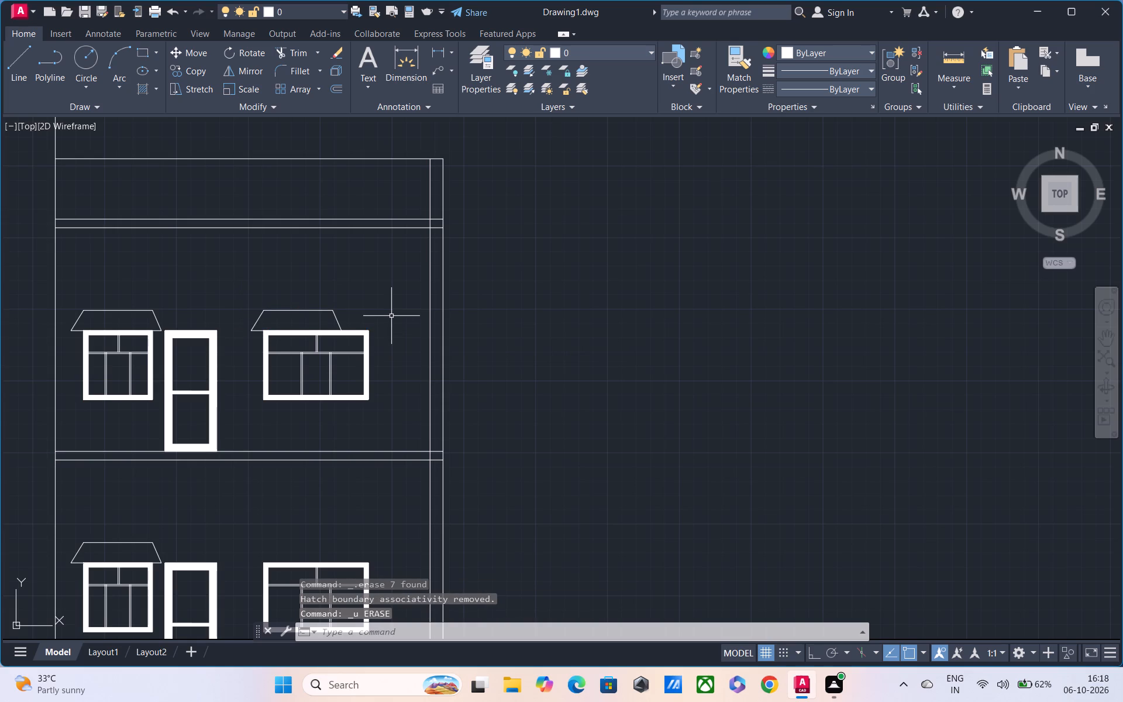
Erase the short outer line, the top line and both sloping lines of the projection above the larger upper-floor window.
click(254, 331)
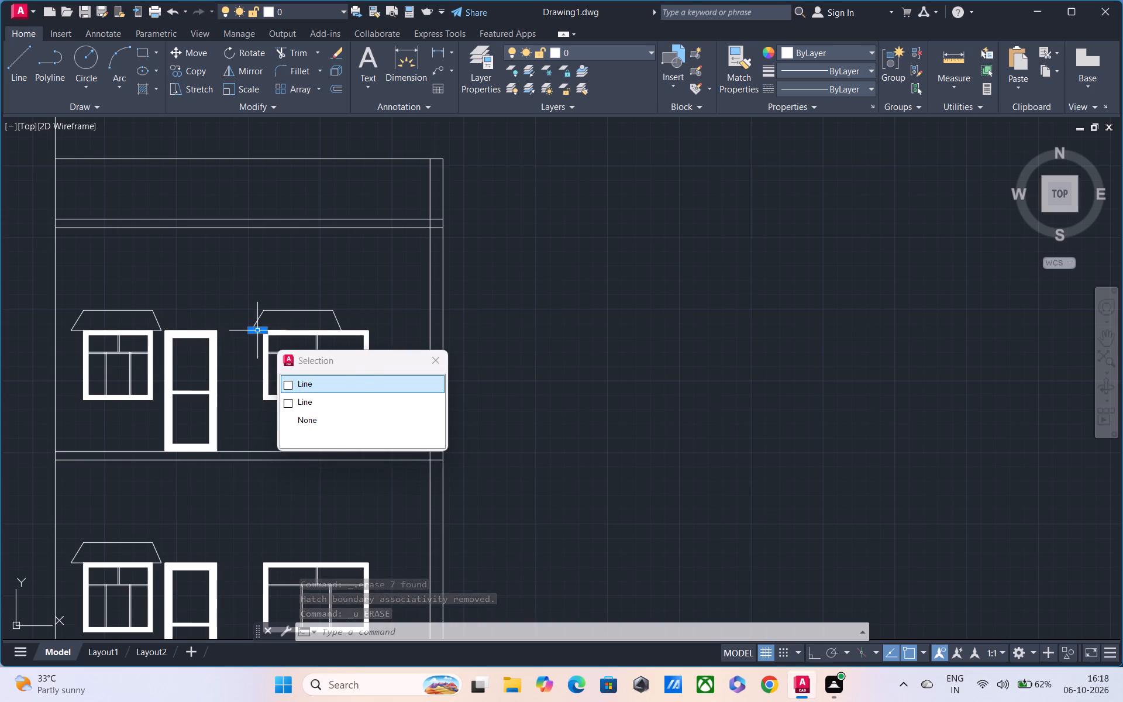
click(286, 386)
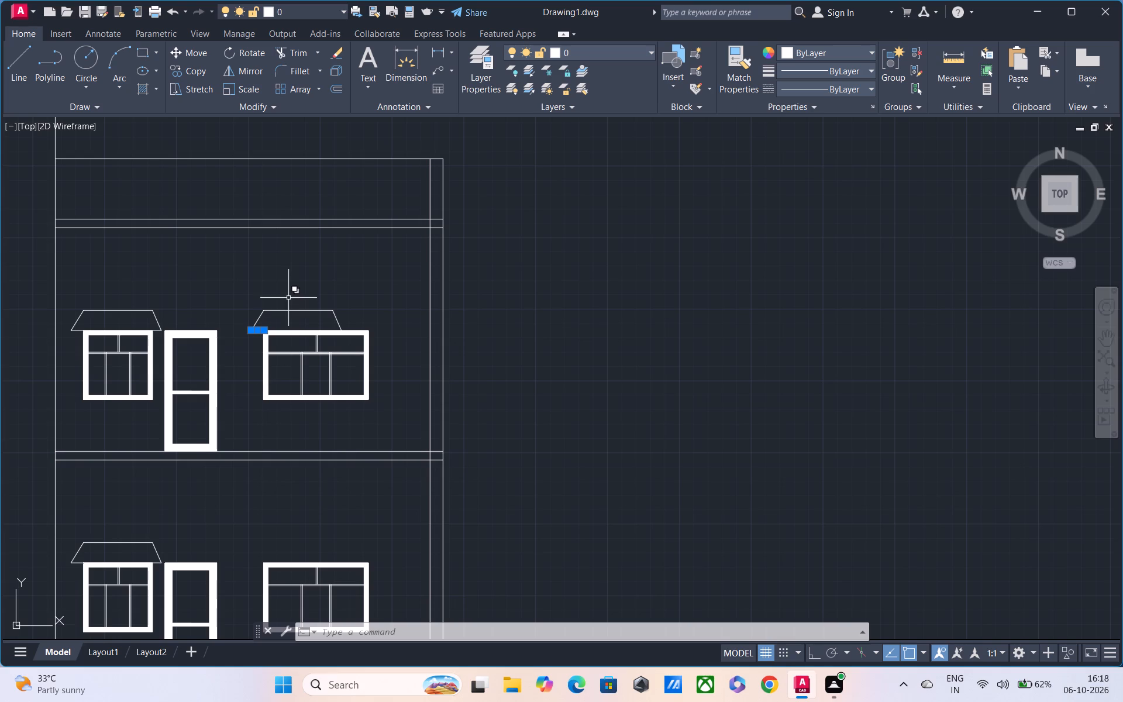
click(286, 313)
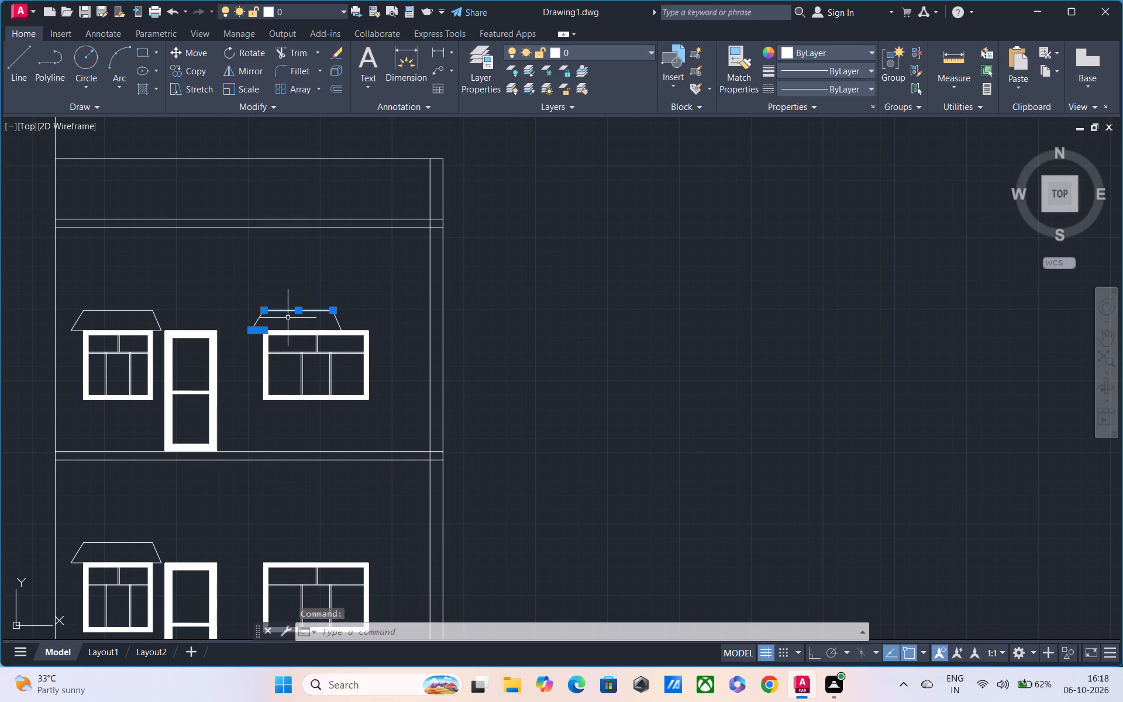
key(Delete)
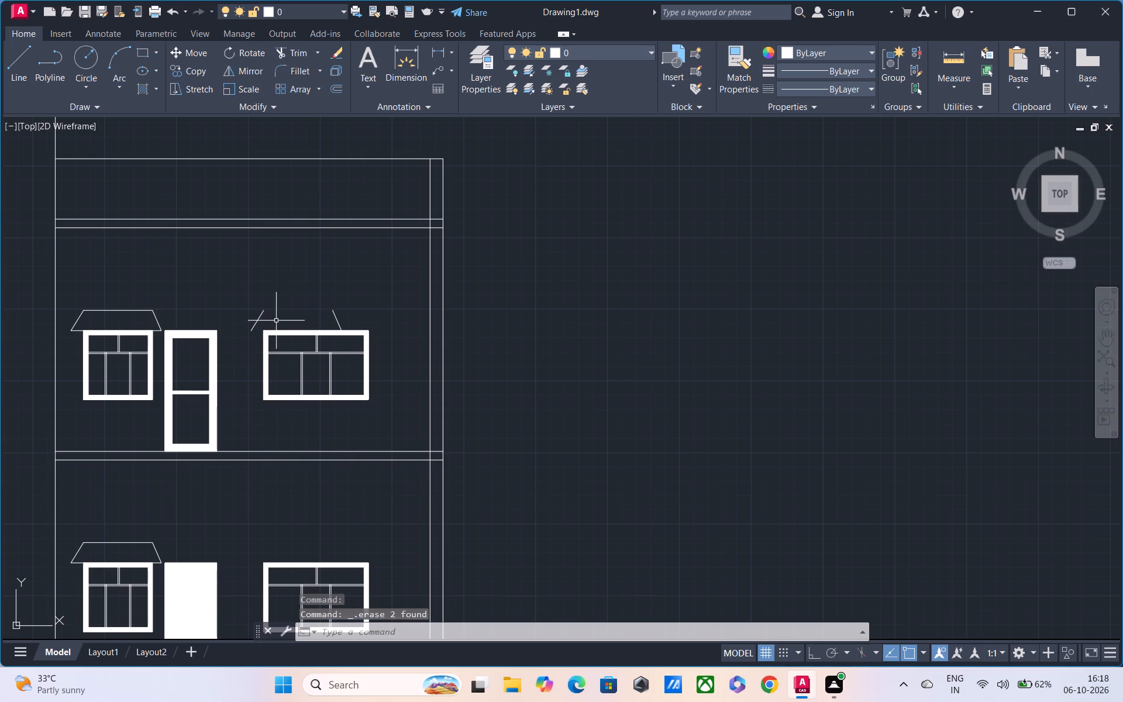
click(259, 315)
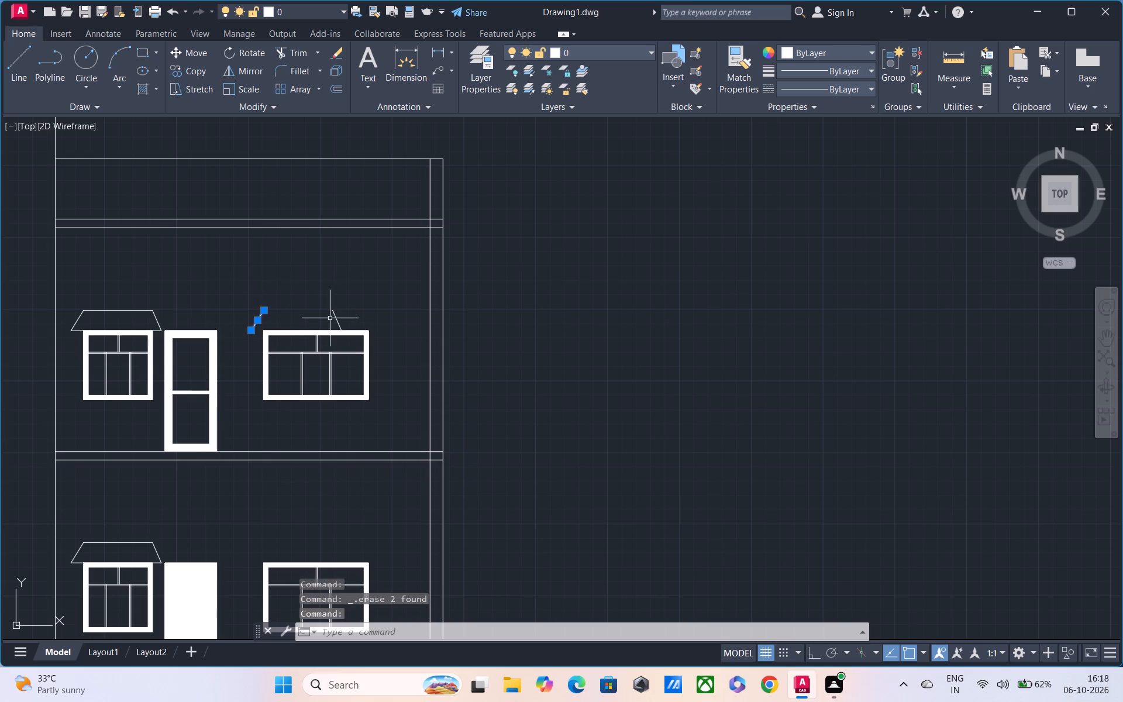
click(337, 319)
key(Delete)
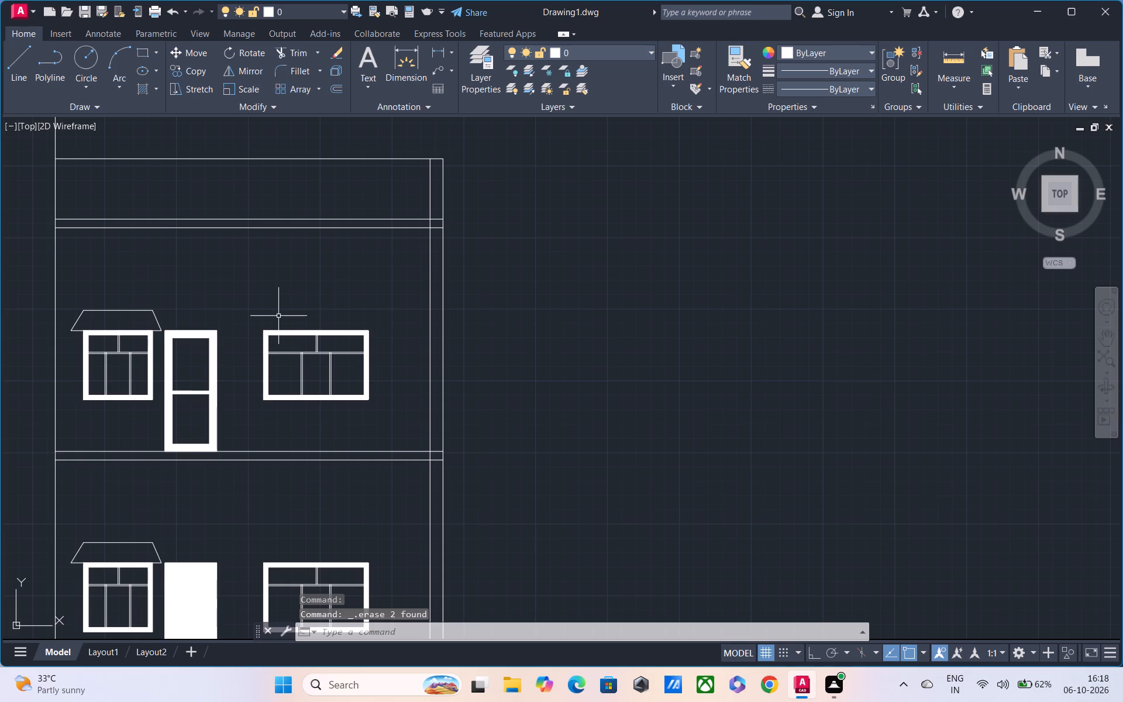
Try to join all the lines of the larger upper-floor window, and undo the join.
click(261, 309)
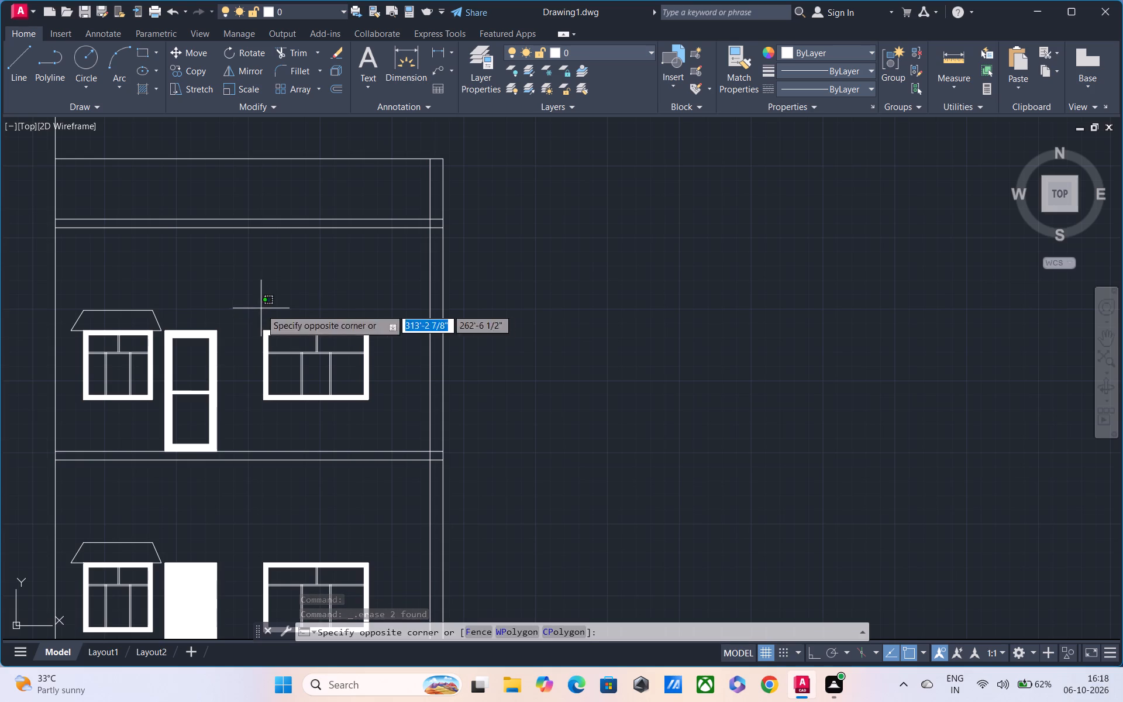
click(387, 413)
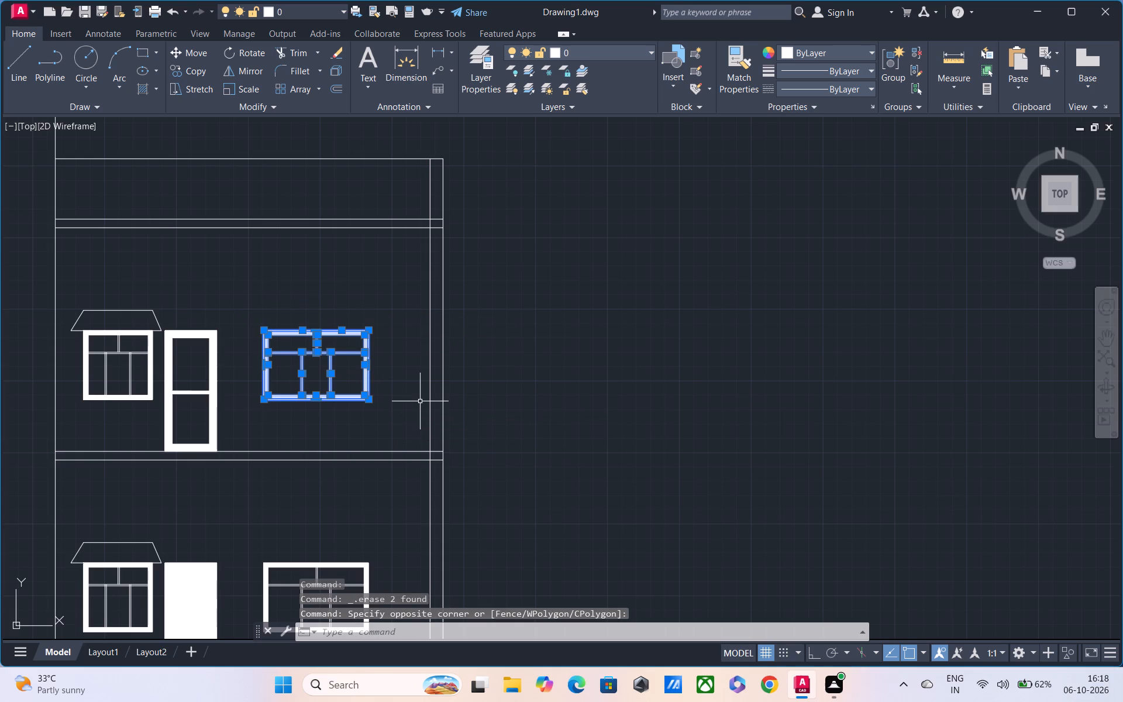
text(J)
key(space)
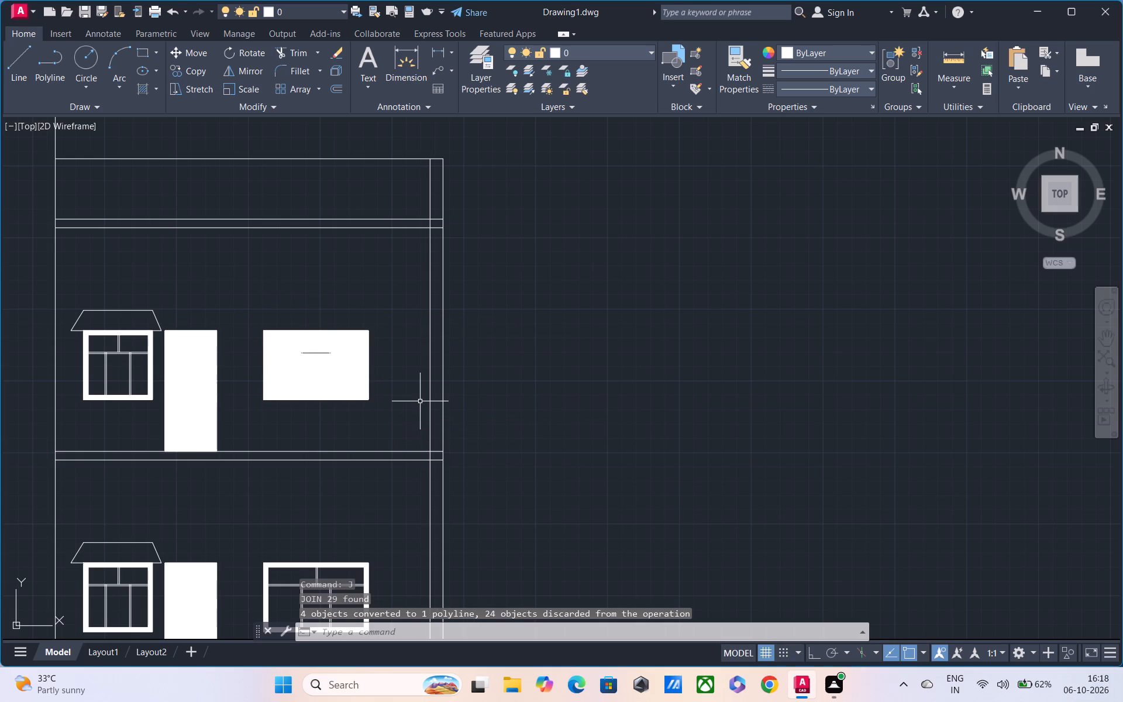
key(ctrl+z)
Draw a line along the top edge of the larger upper-floor window and continue it 0.5' past the upper-right corner.
middle_drag(263, 236, 275, 175)
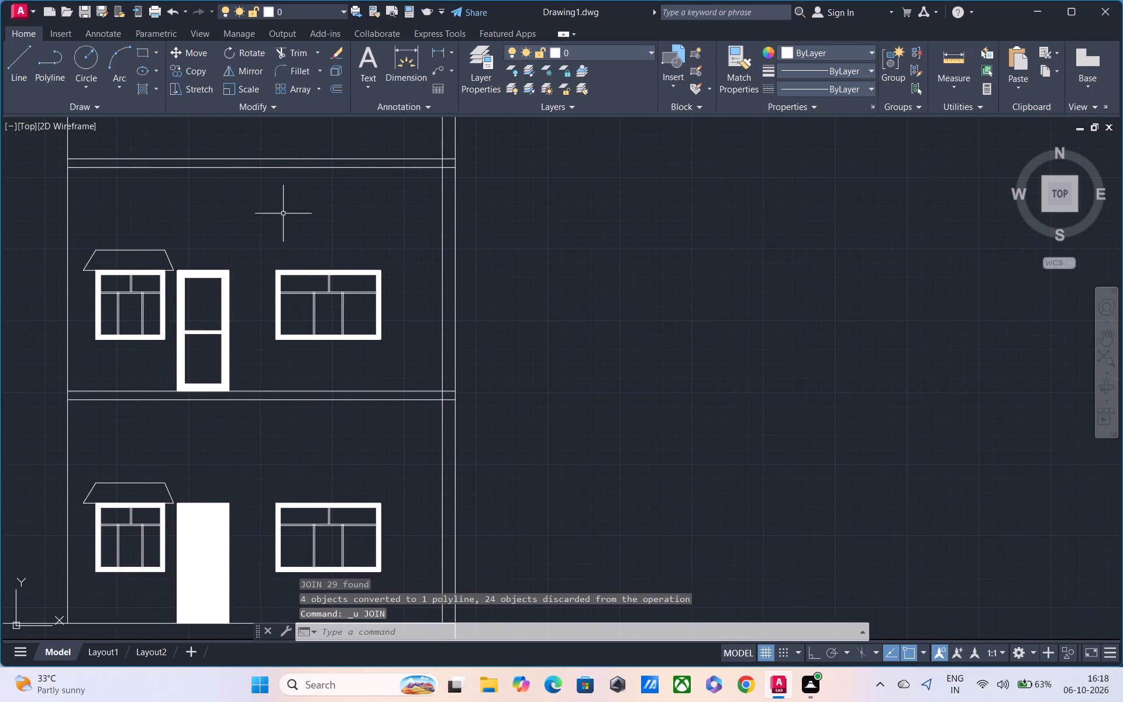
scroll(302, 255, up, 2)
middle_drag(310, 258, 309, 236)
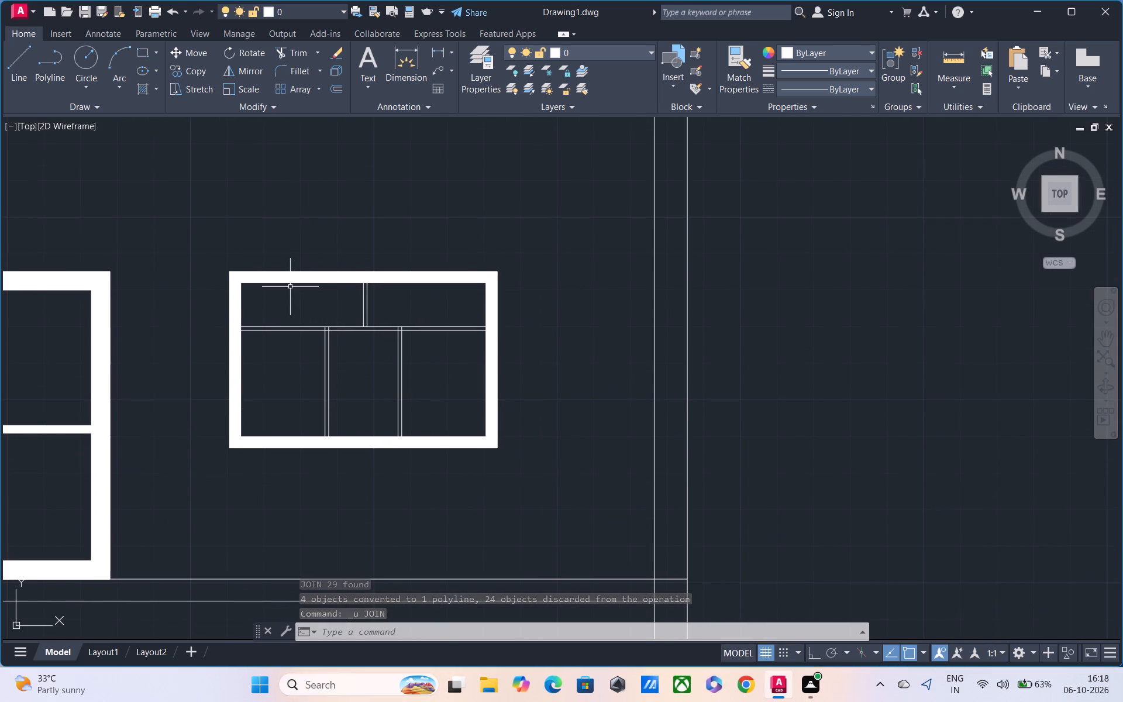
text(L)
key(space)
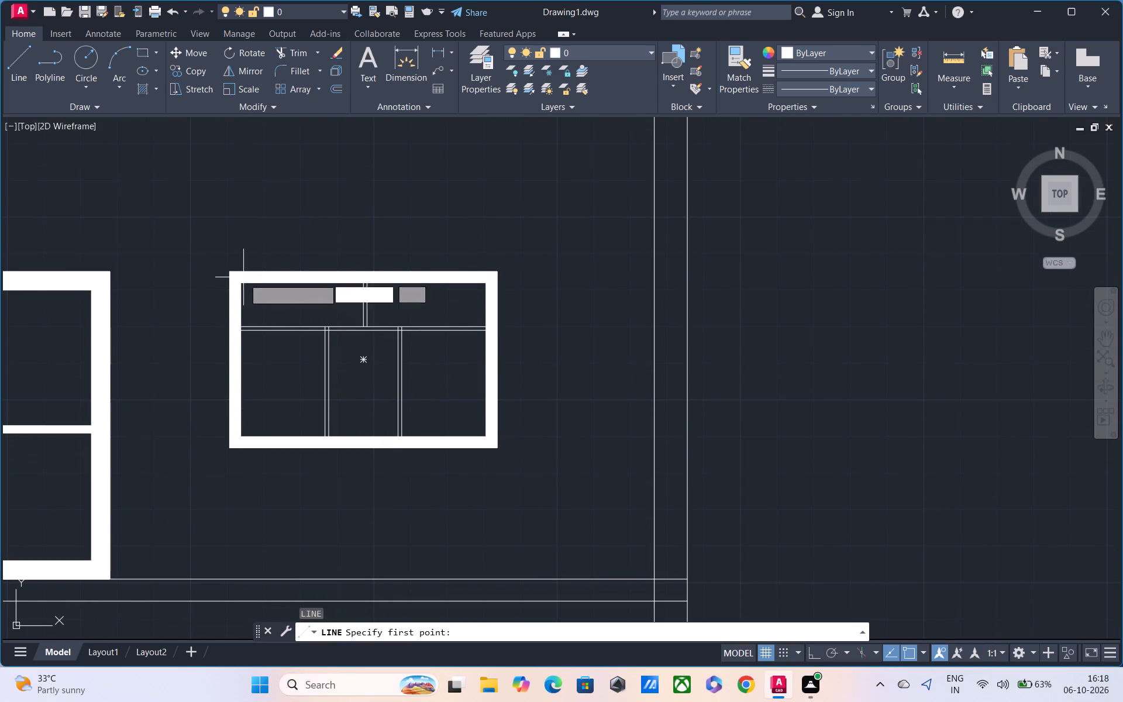
click(230, 269)
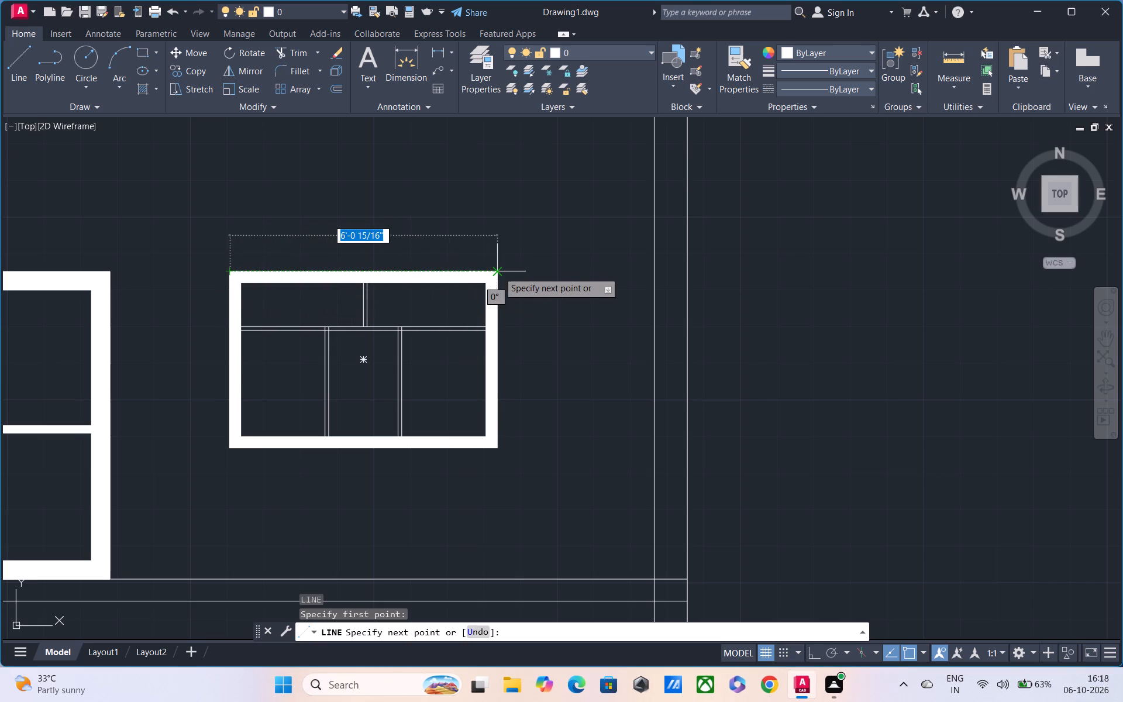
click(500, 271)
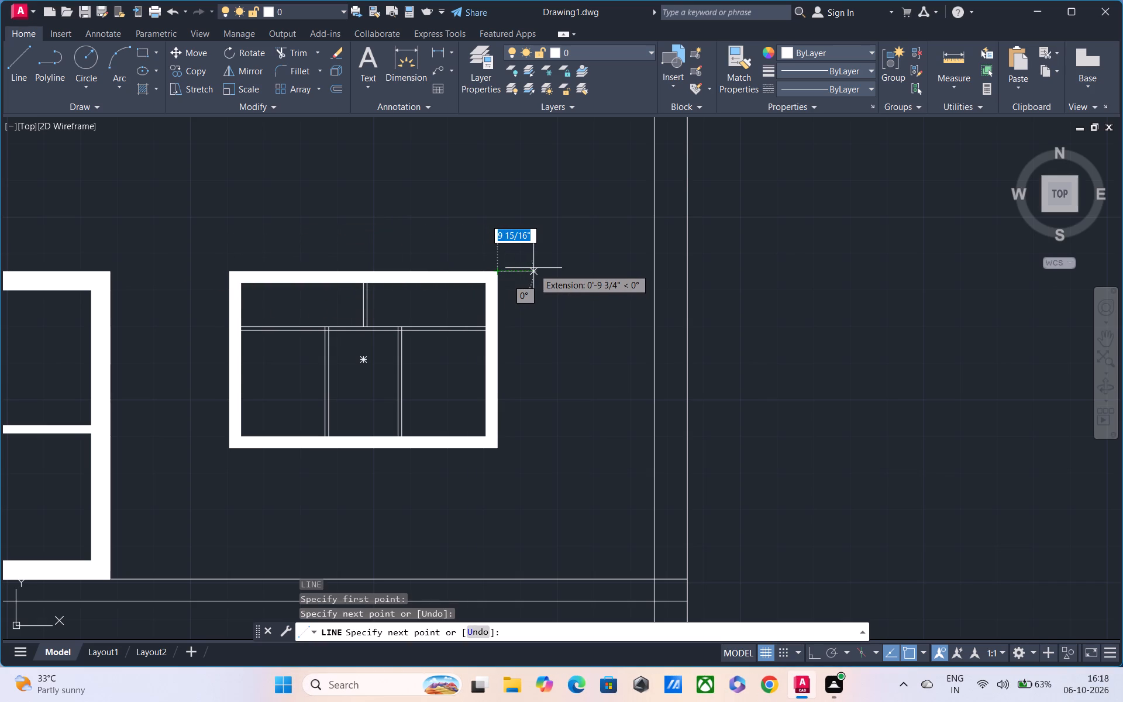
text(0.5')
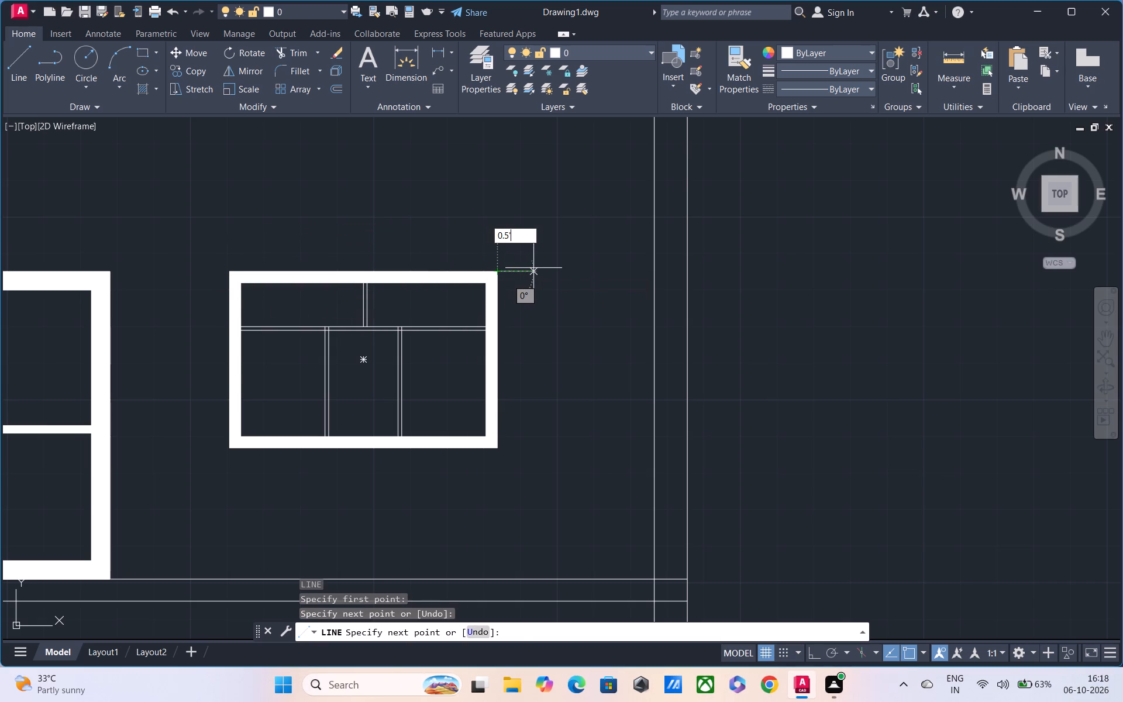
key(Return)
key(Escape)
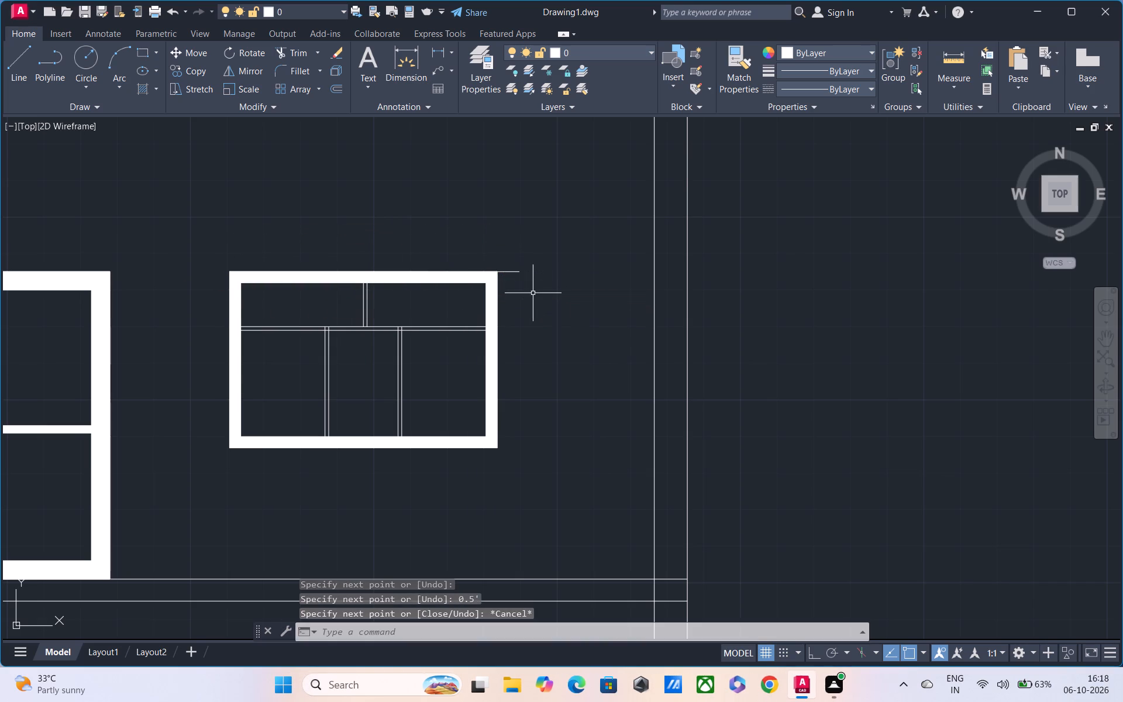
Draw a 0.5' horizontal line outward from the upper-left corner of the larger upper-floor window.
key(space)
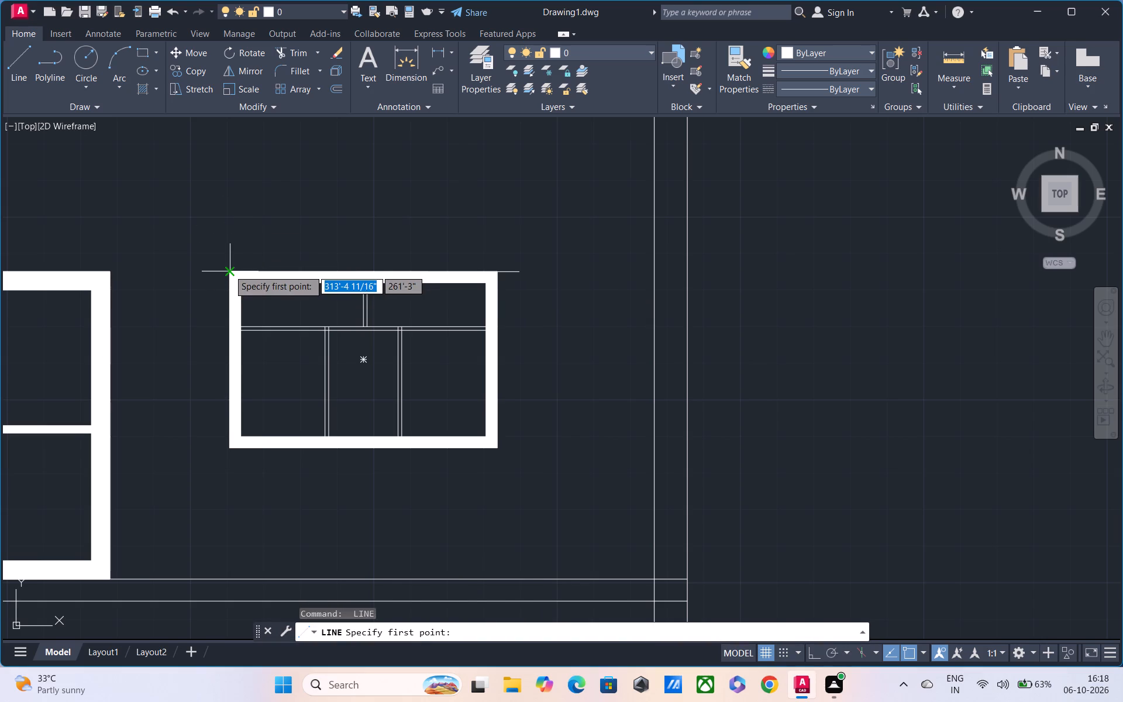
click(227, 270)
text(0.5')
key(Return)
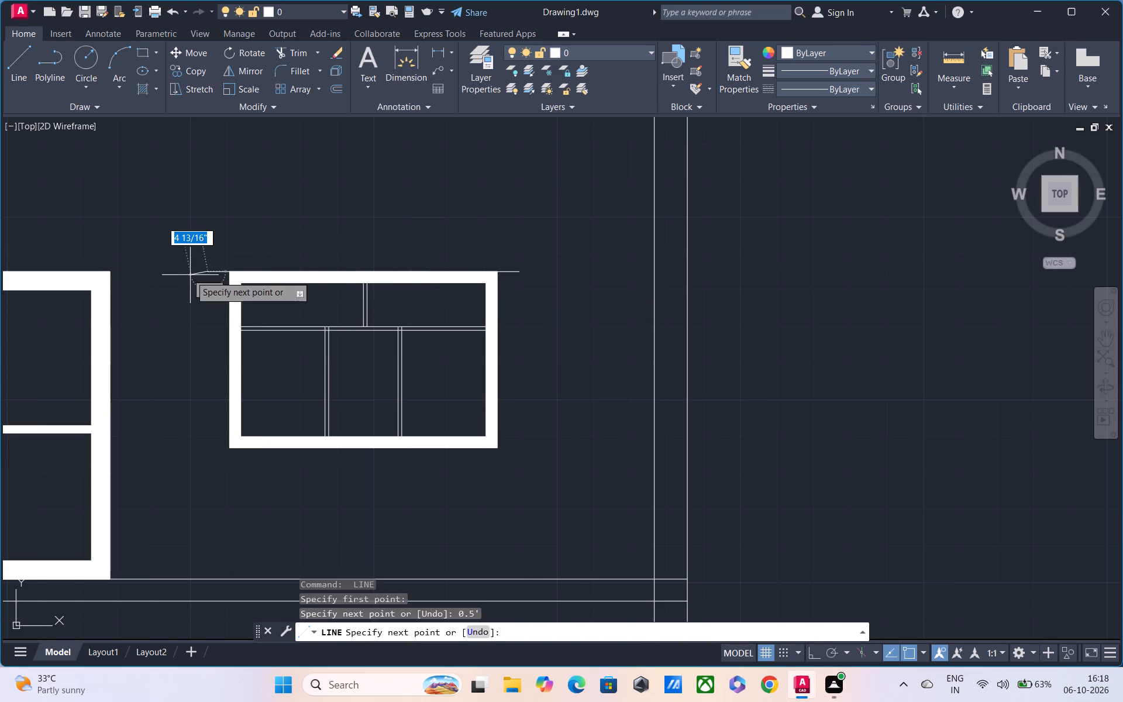
key(Escape)
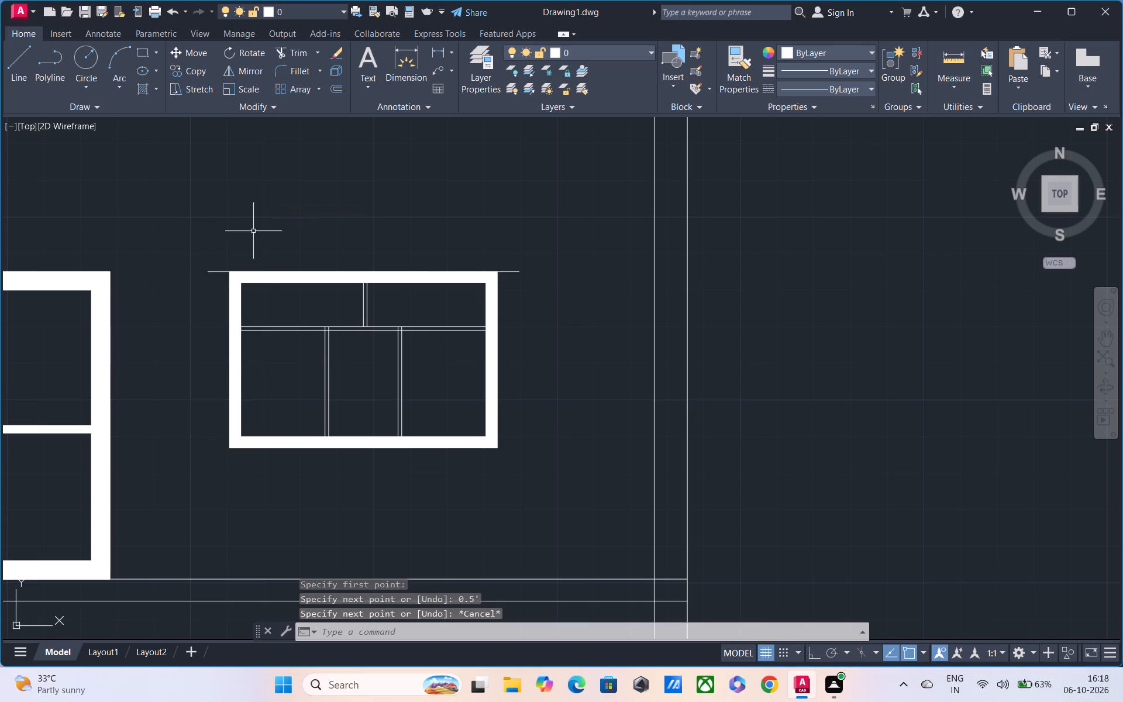
Offset the top line of the larger upper-floor window 1' upward to form the projection's top line.
scroll(279, 270, up, 2)
click(280, 274)
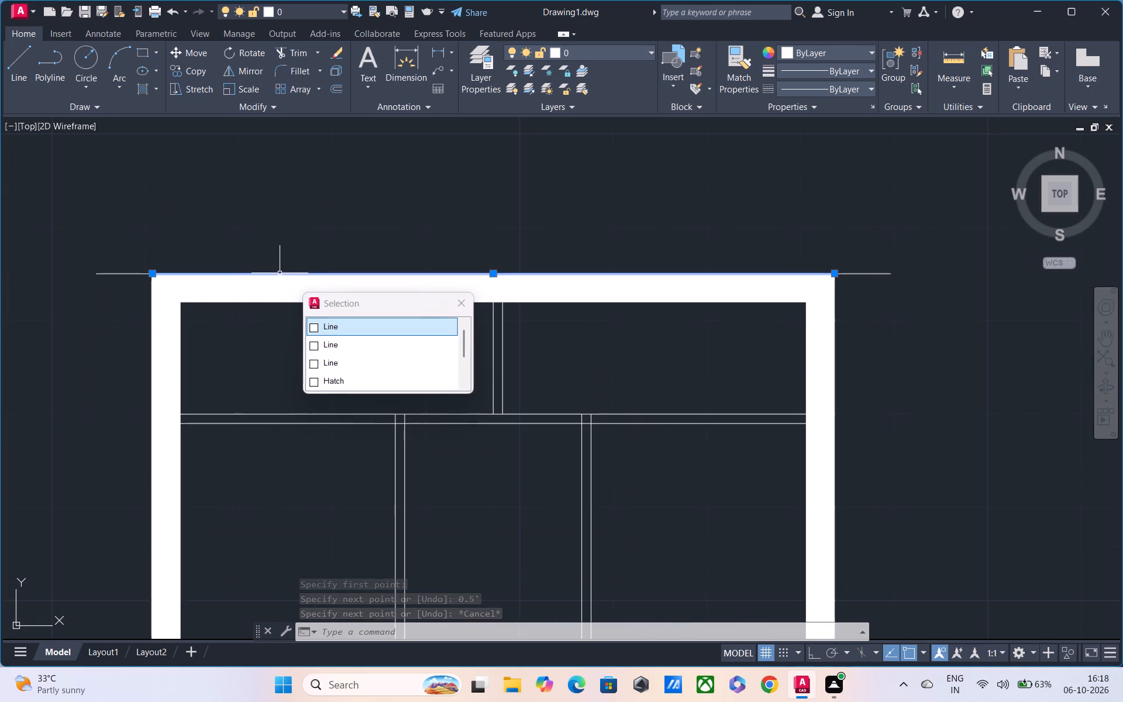
middle_drag(509, 241, 500, 256)
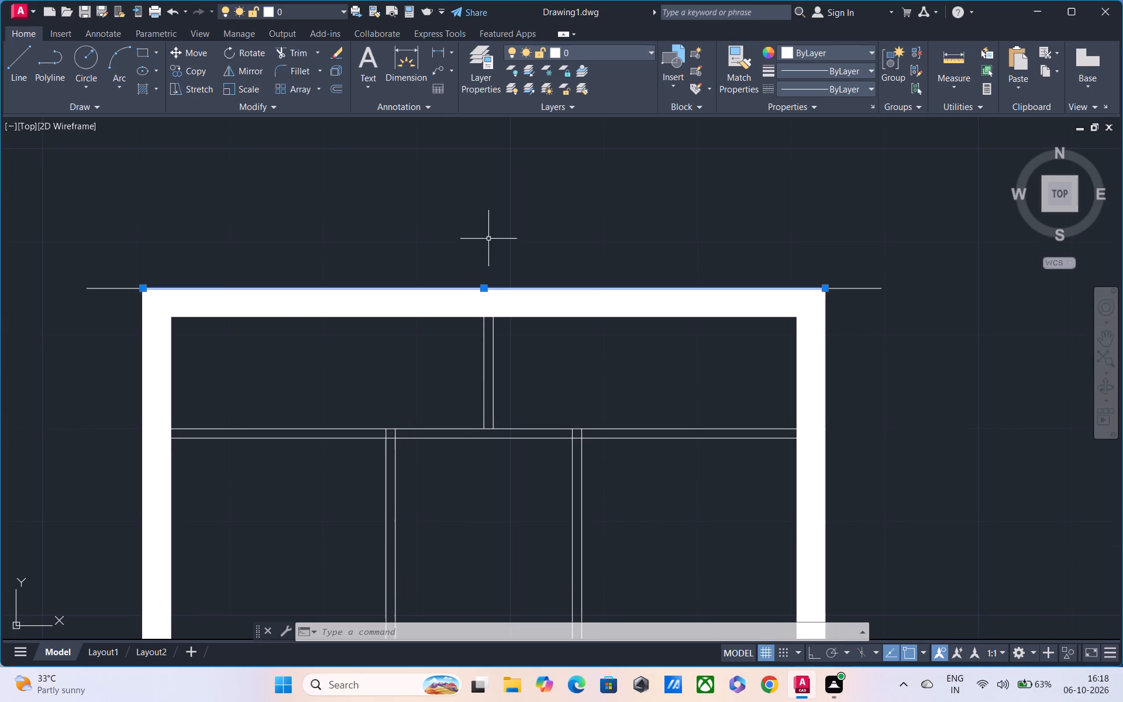
text(O)
key(space)
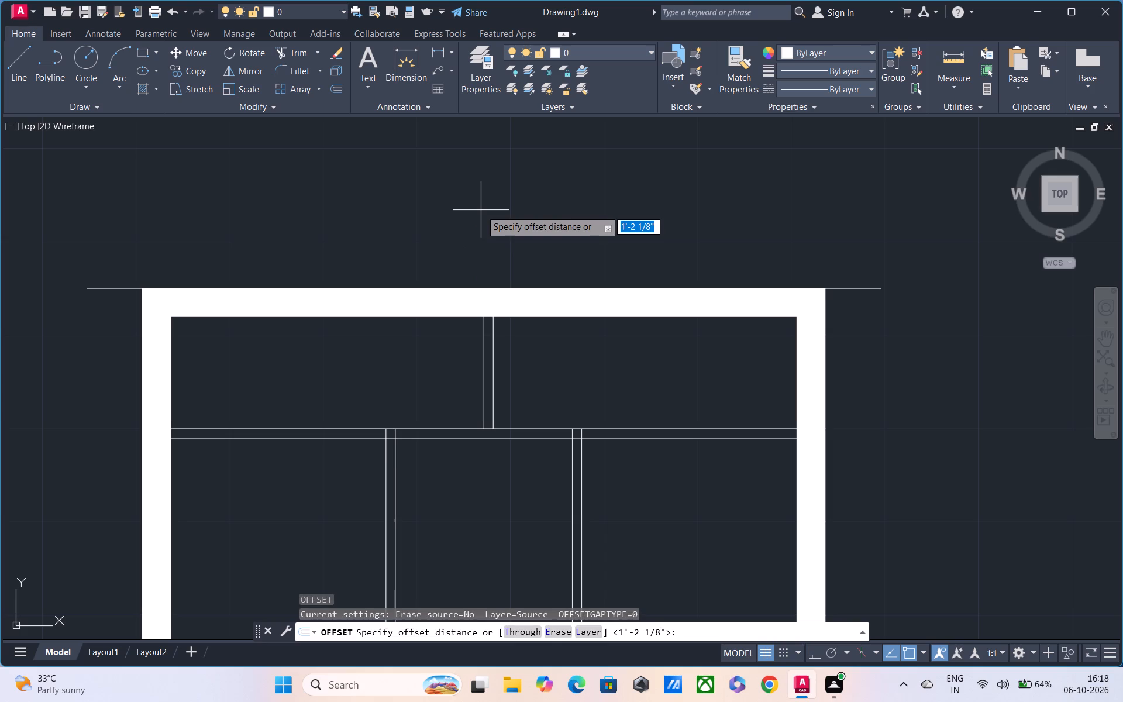
middle_drag(507, 222, 540, 278)
scroll(541, 279, down, 2)
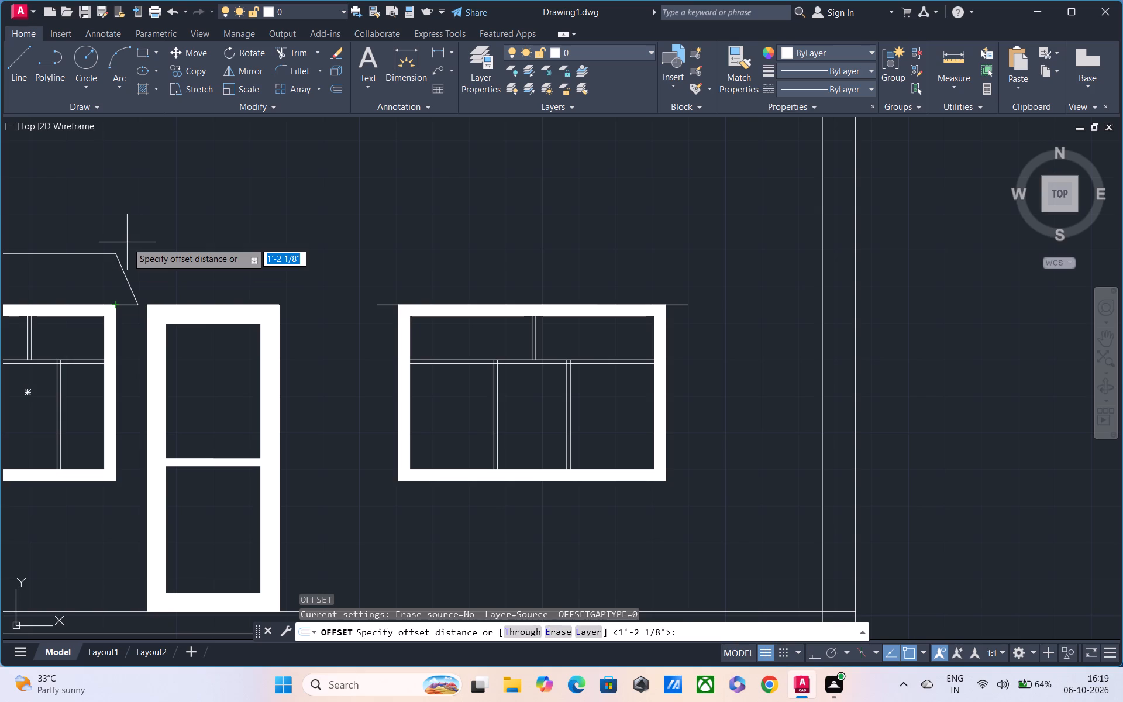
text(1')
key(Return)
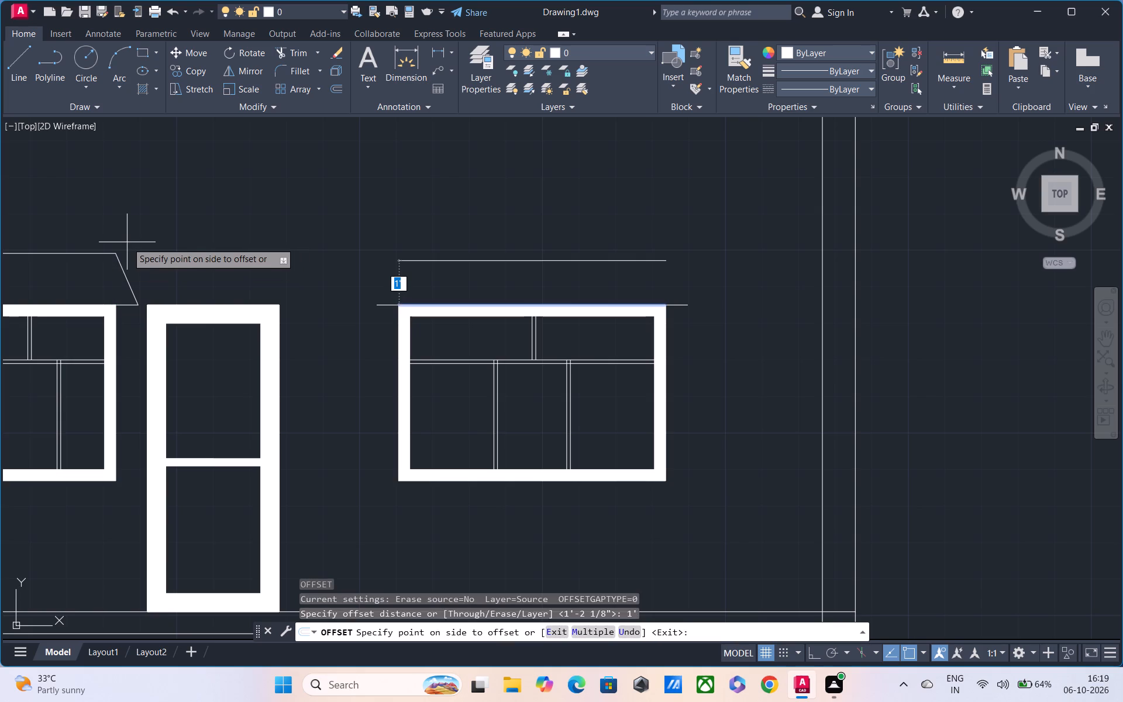
click(332, 246)
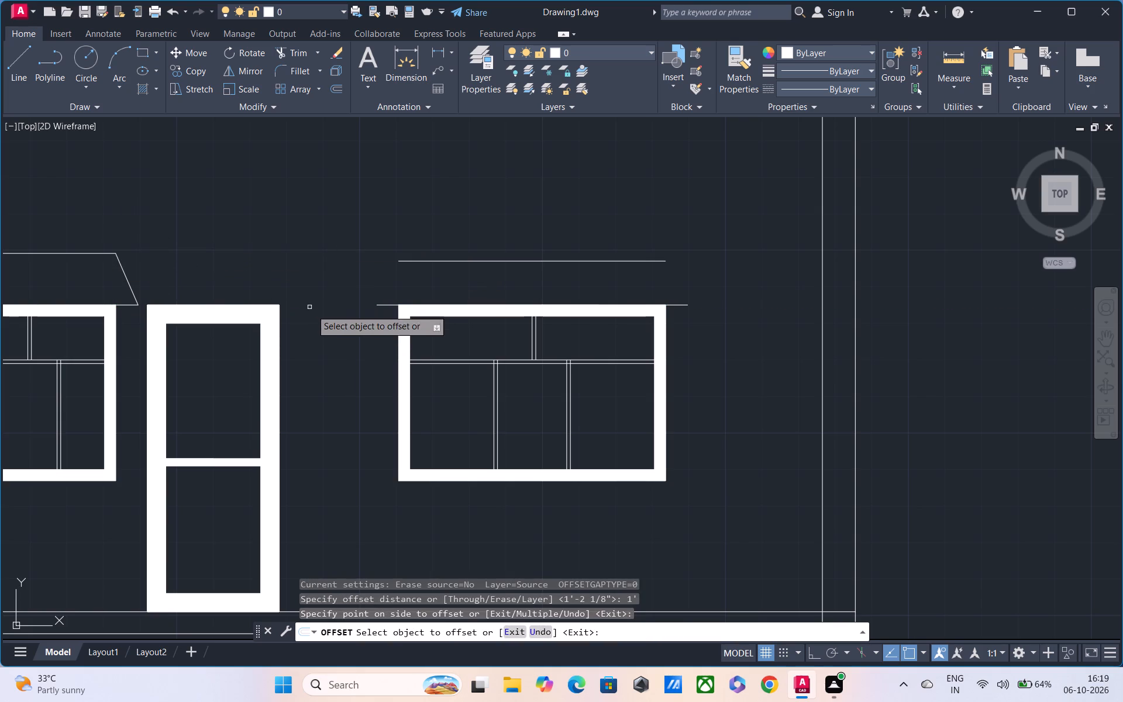
text(L)
key(space)
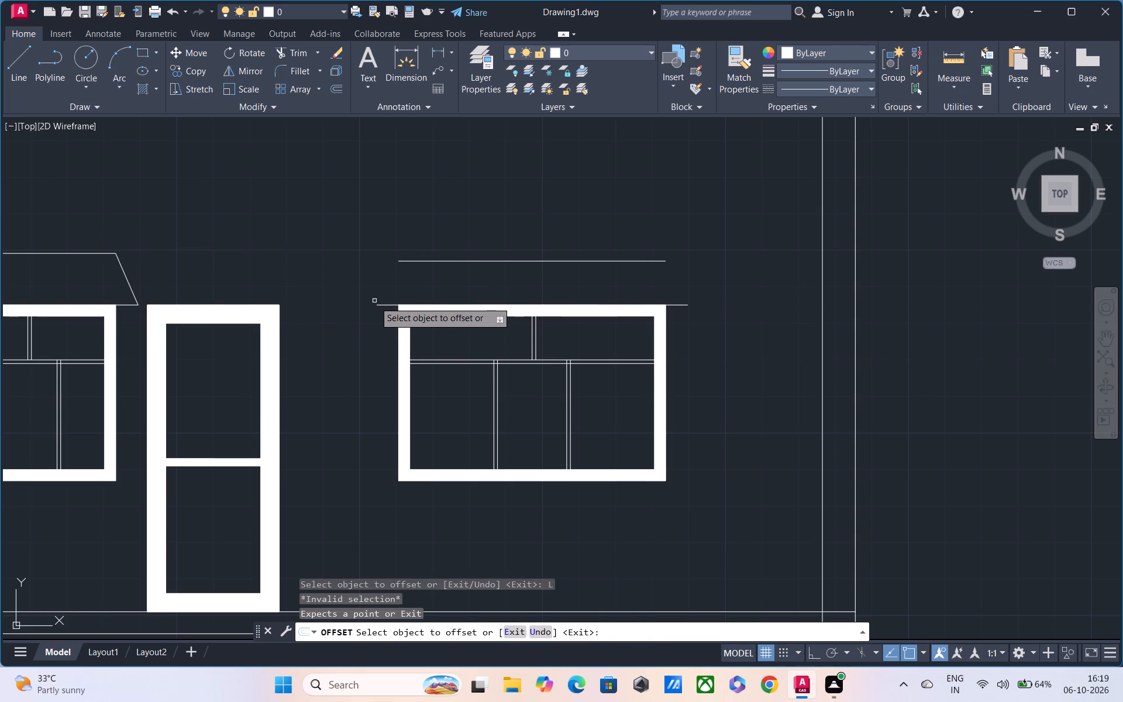
key(Escape)
Draw the two sloping lines joining the ends of the projection's top line to the outer ends of its base line.
text(L)
key(space)
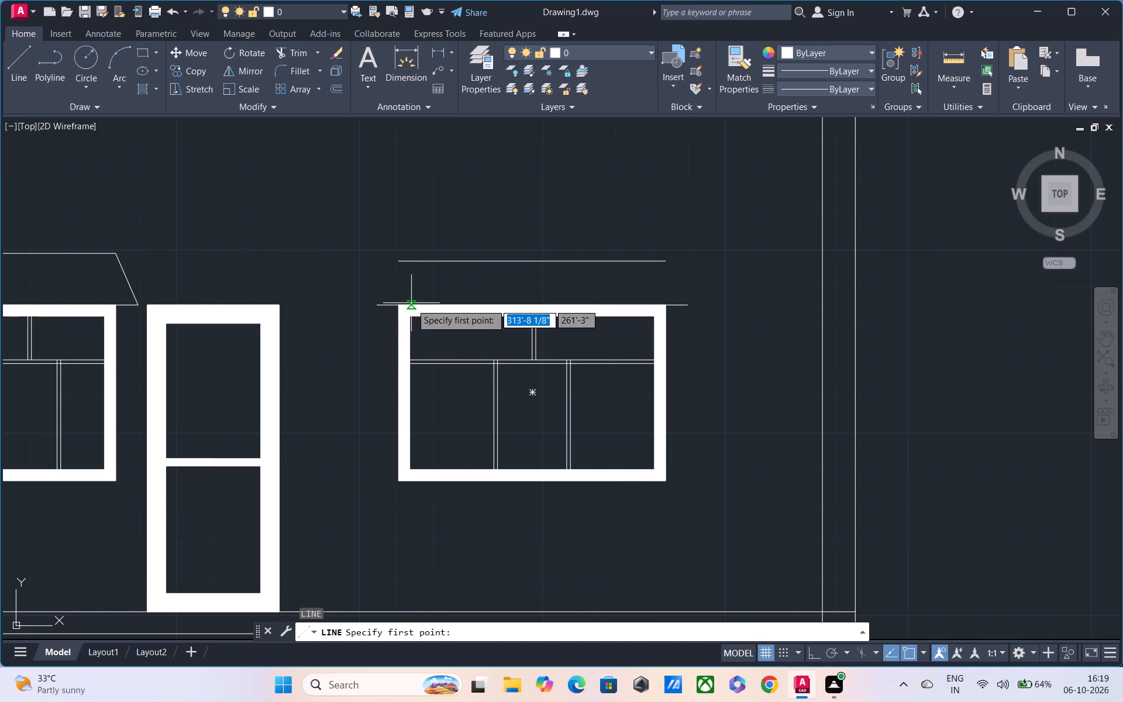
click(380, 309)
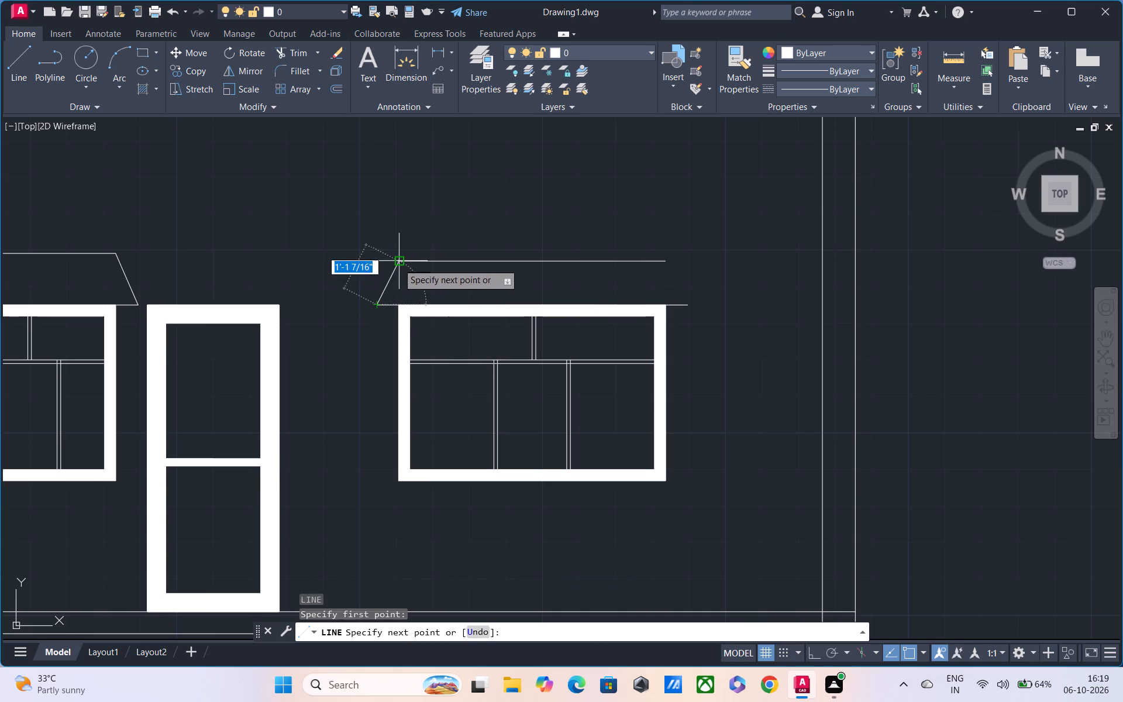
click(399, 262)
key(Escape)
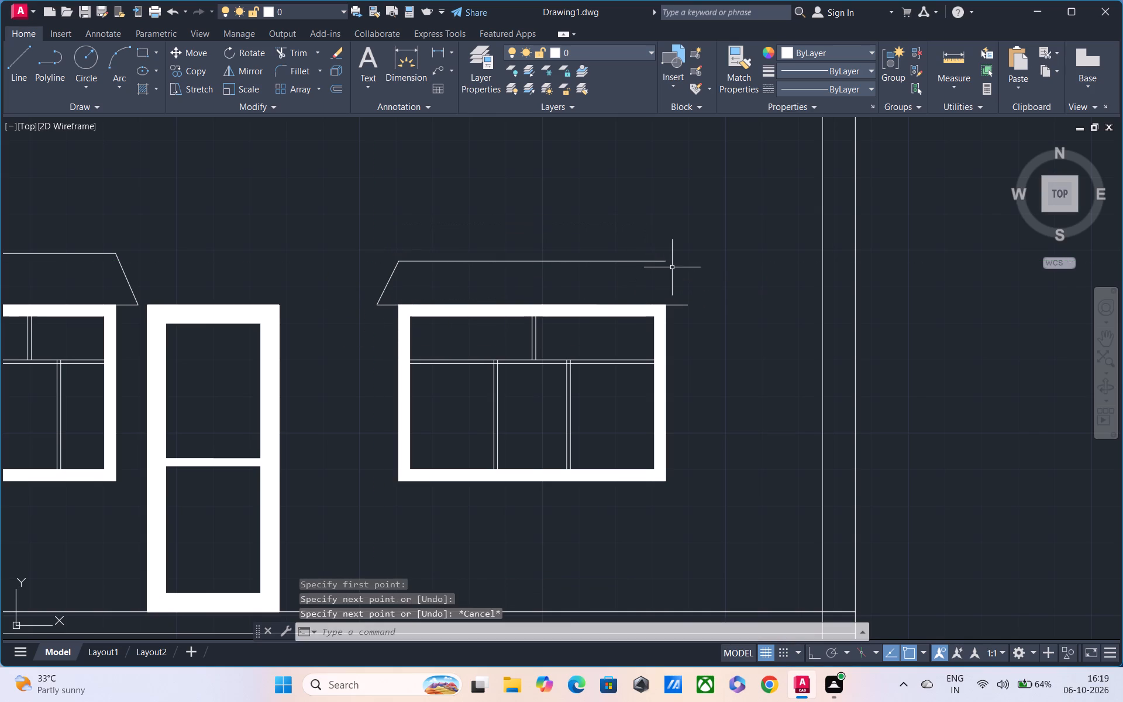
key(space)
click(667, 264)
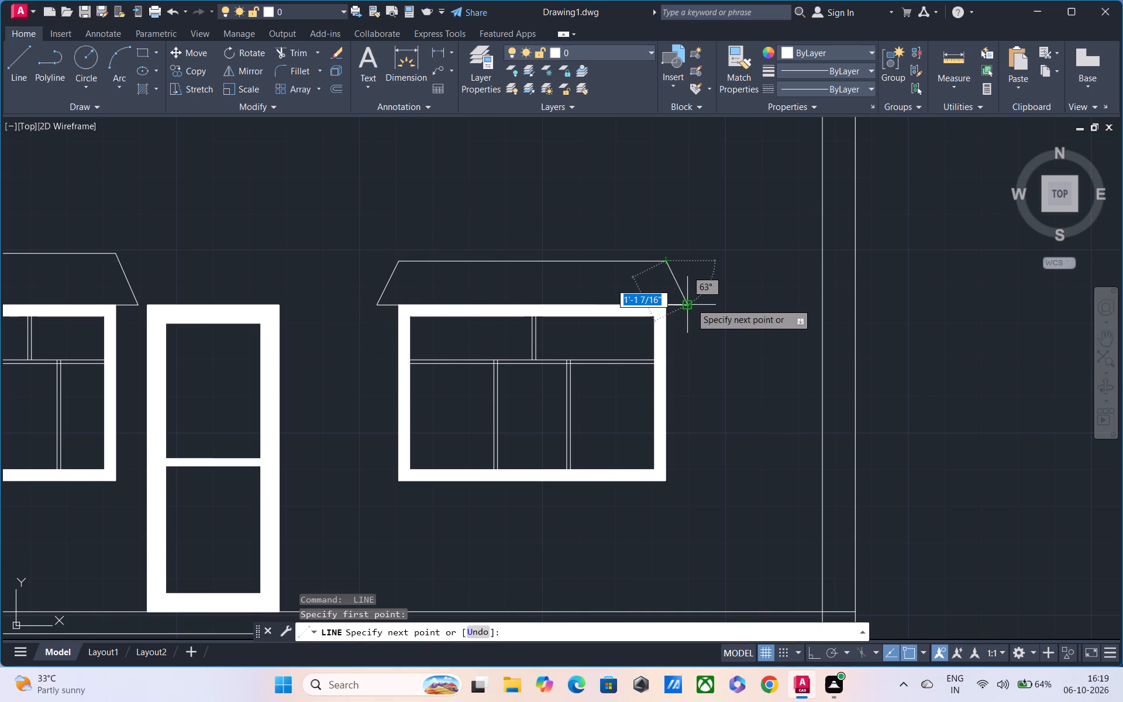
click(691, 303)
key(Escape)
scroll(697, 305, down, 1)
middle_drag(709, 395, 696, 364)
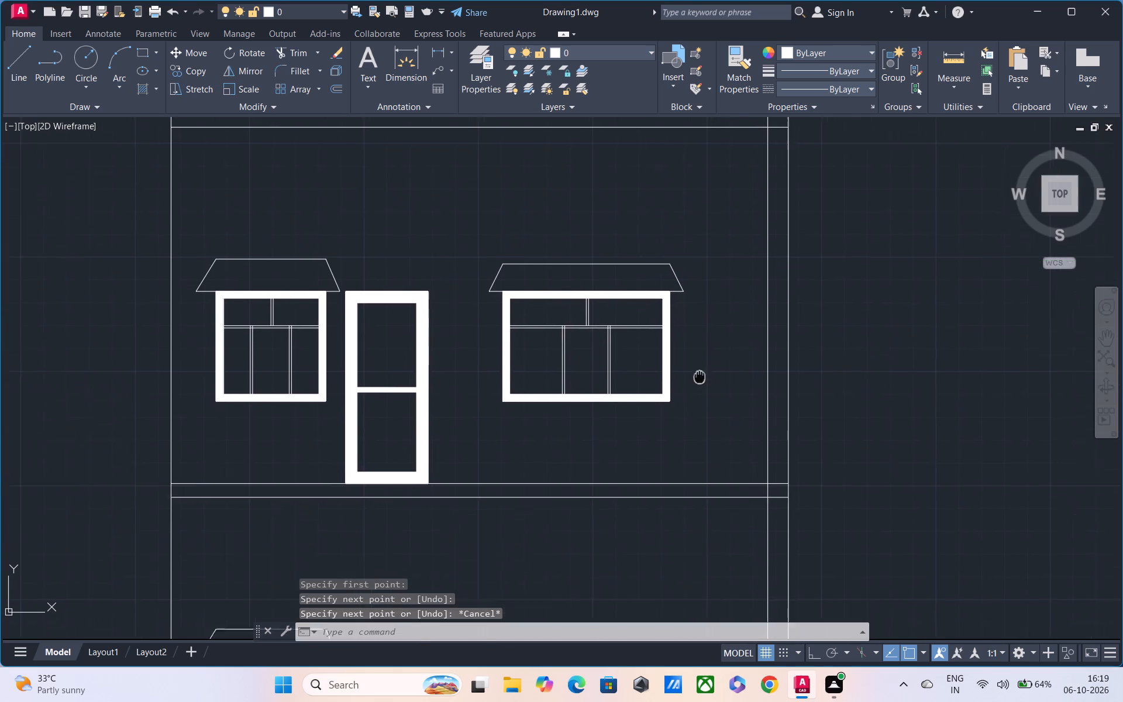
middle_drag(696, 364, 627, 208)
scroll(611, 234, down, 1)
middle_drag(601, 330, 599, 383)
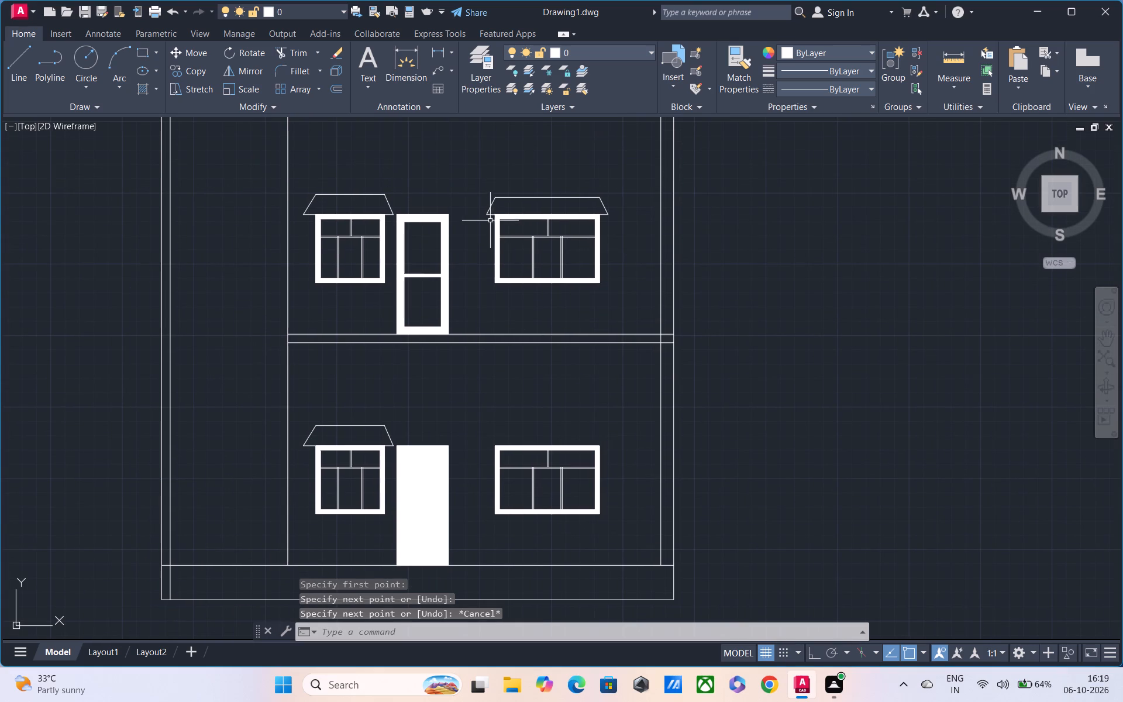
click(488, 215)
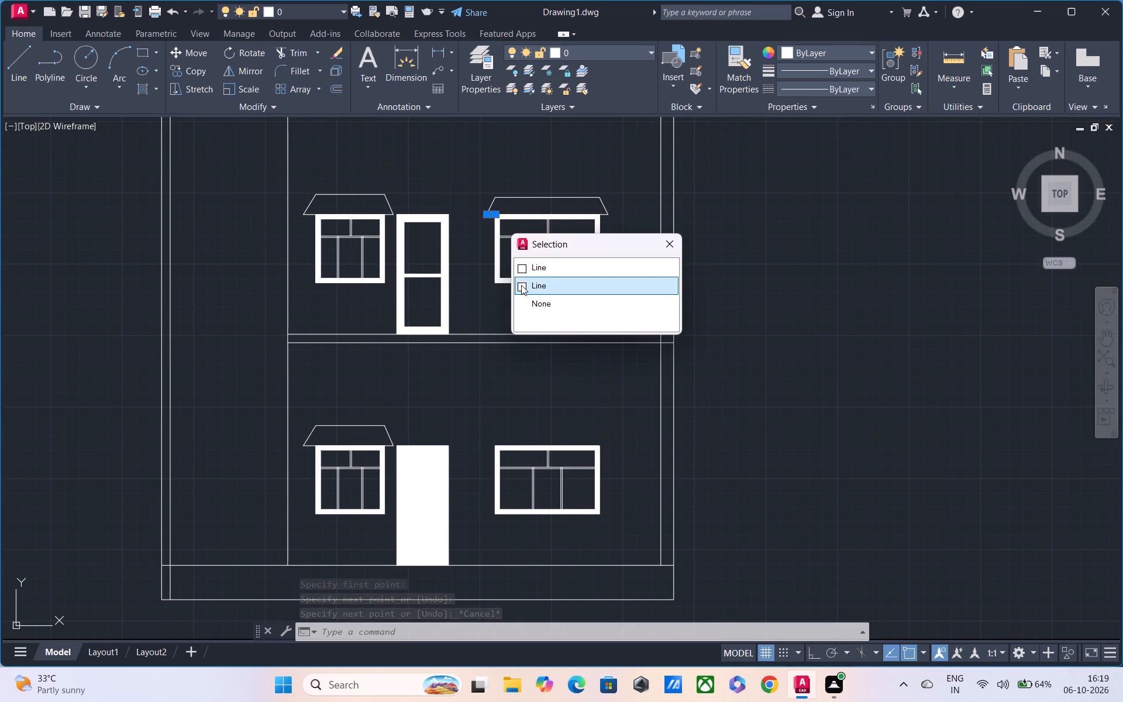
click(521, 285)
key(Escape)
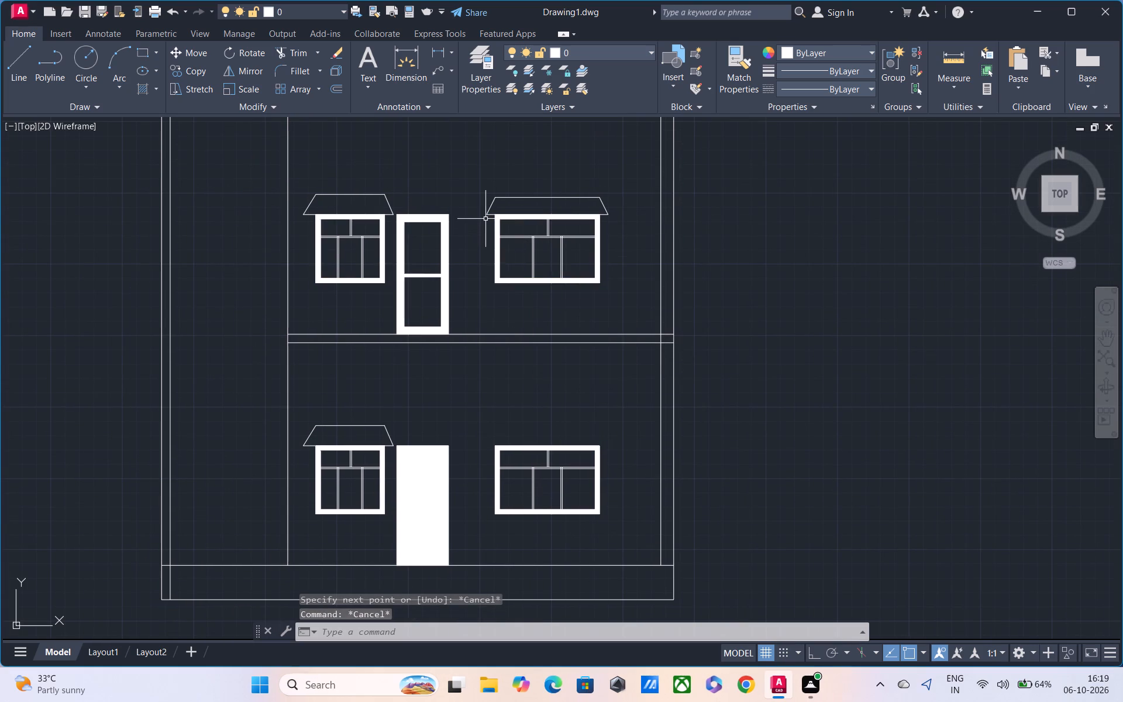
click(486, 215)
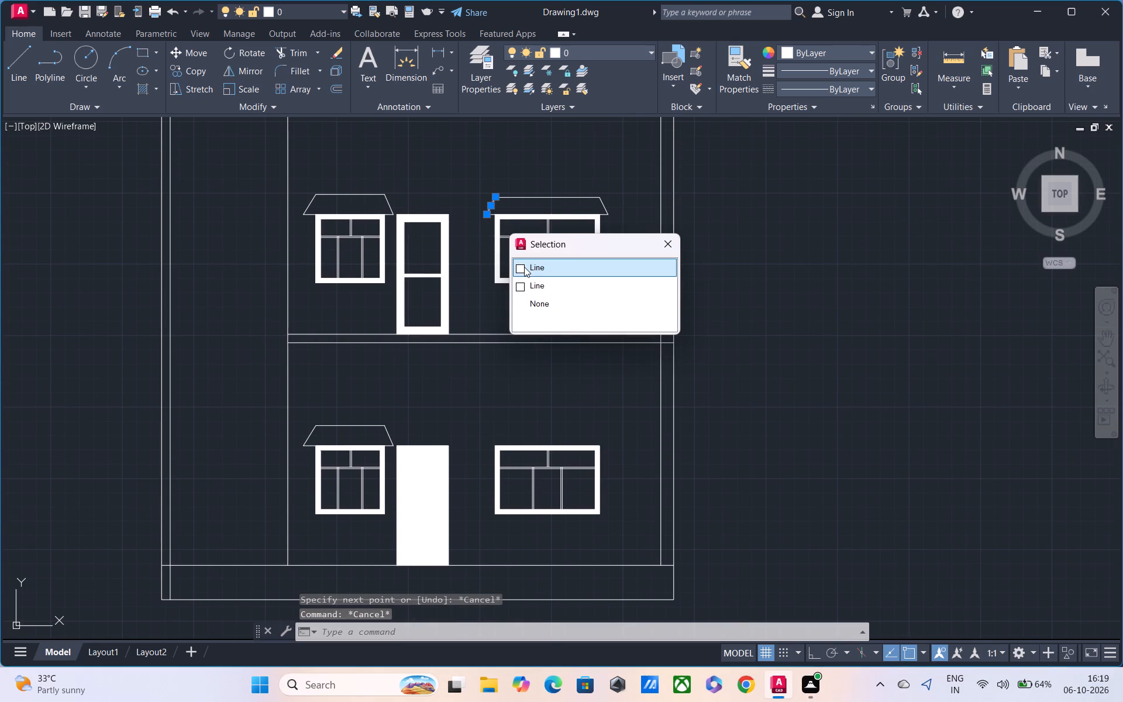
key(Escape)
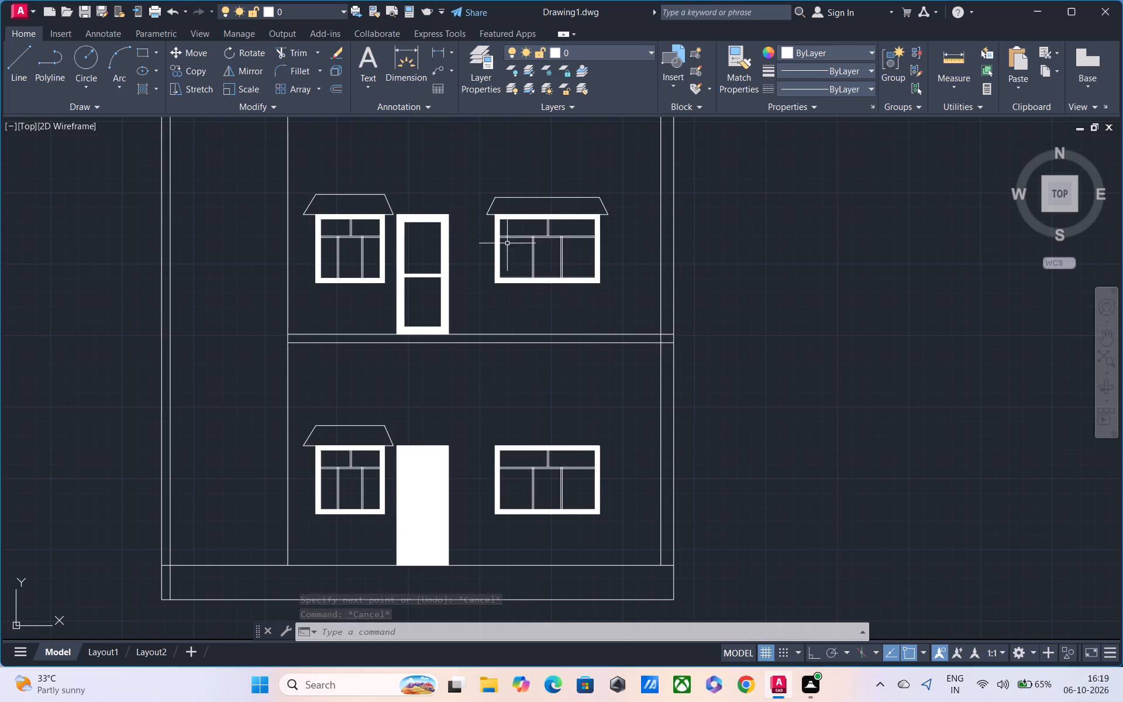
Copy the projection from the larger upper-floor window's upper-left corner to the upper-left corner of the ground-floor window below it.
scroll(502, 234, up, 2)
middle_drag(451, 156, 454, 235)
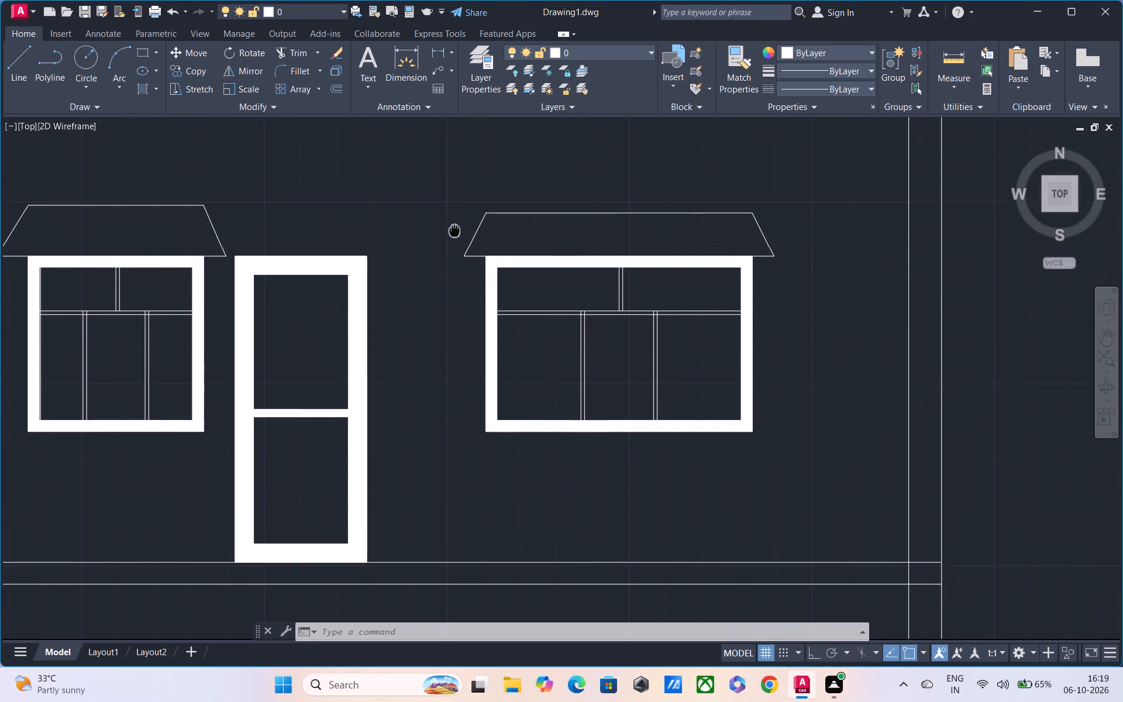
middle_drag(454, 235, 454, 238)
drag(425, 191, 430, 196)
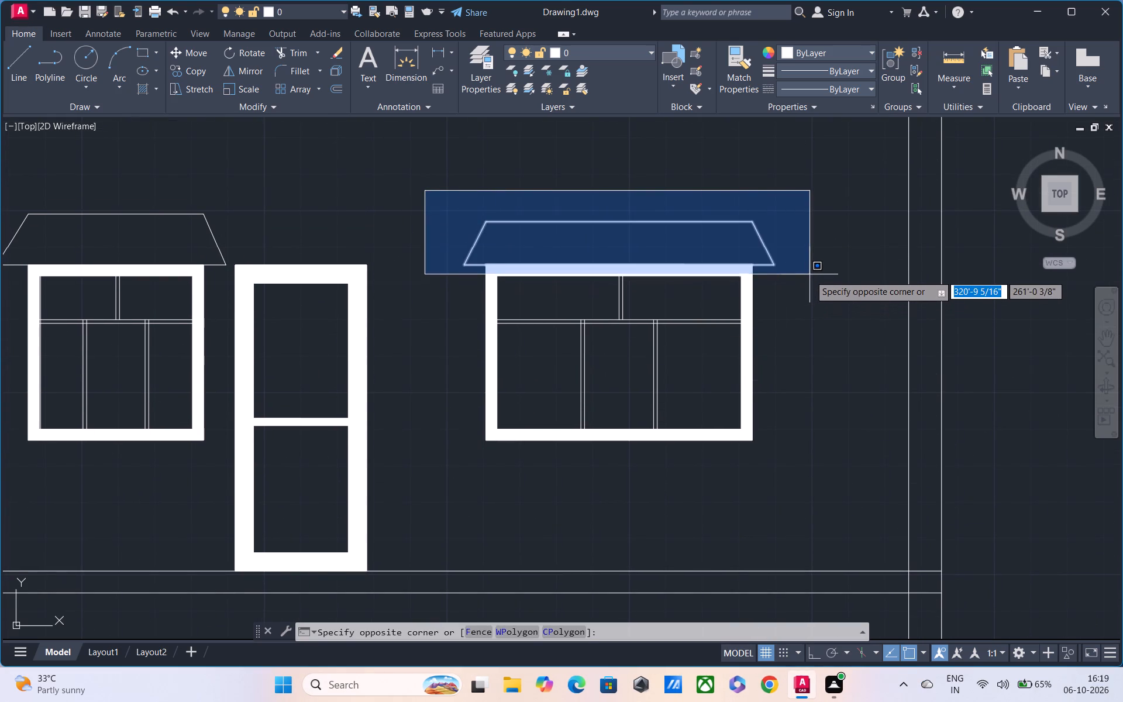
click(809, 270)
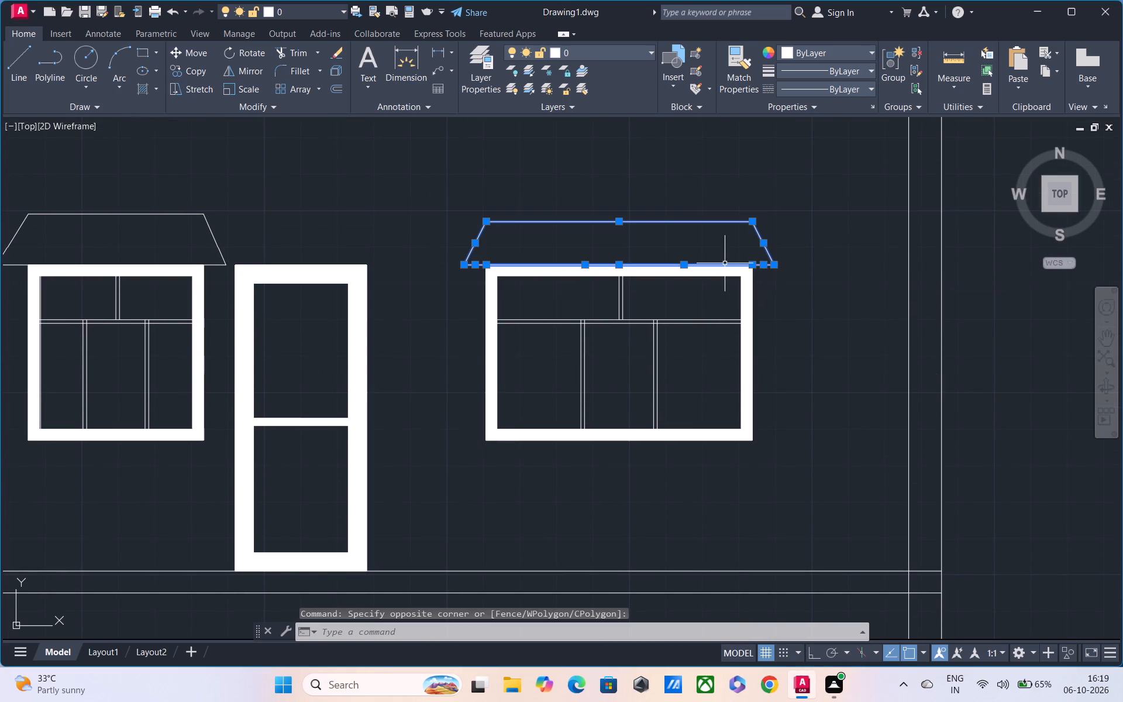
text(CO)
key(space)
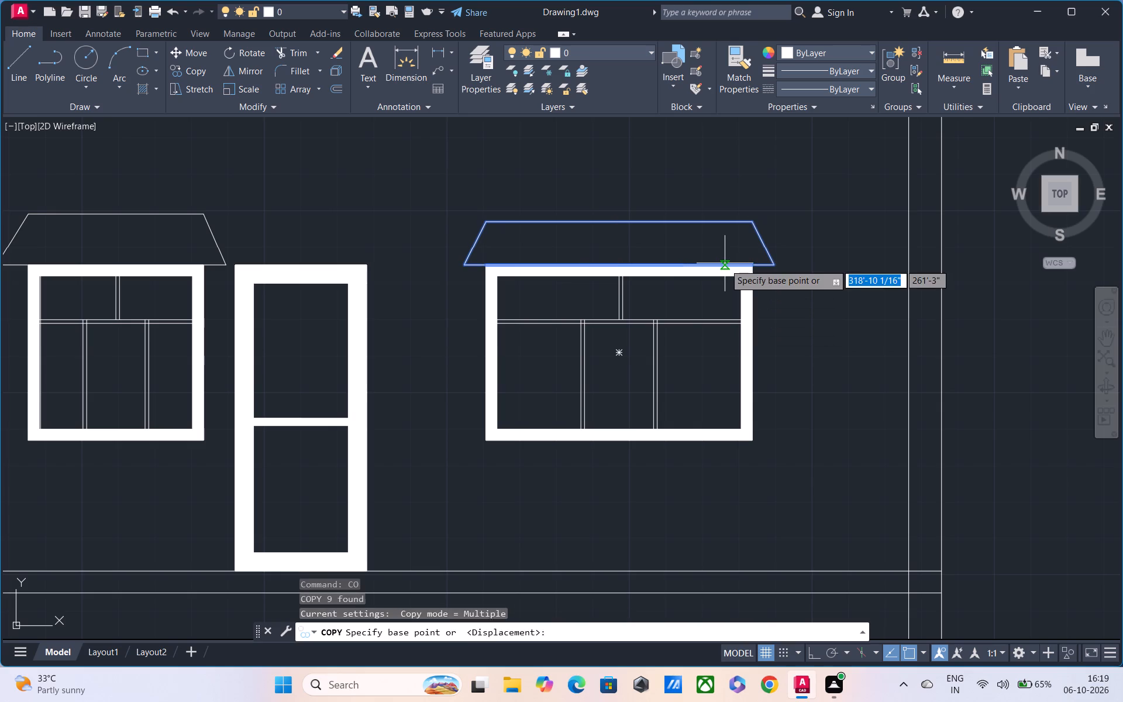
click(483, 263)
middle_drag(476, 392, 295, 125)
scroll(315, 171, down, 2)
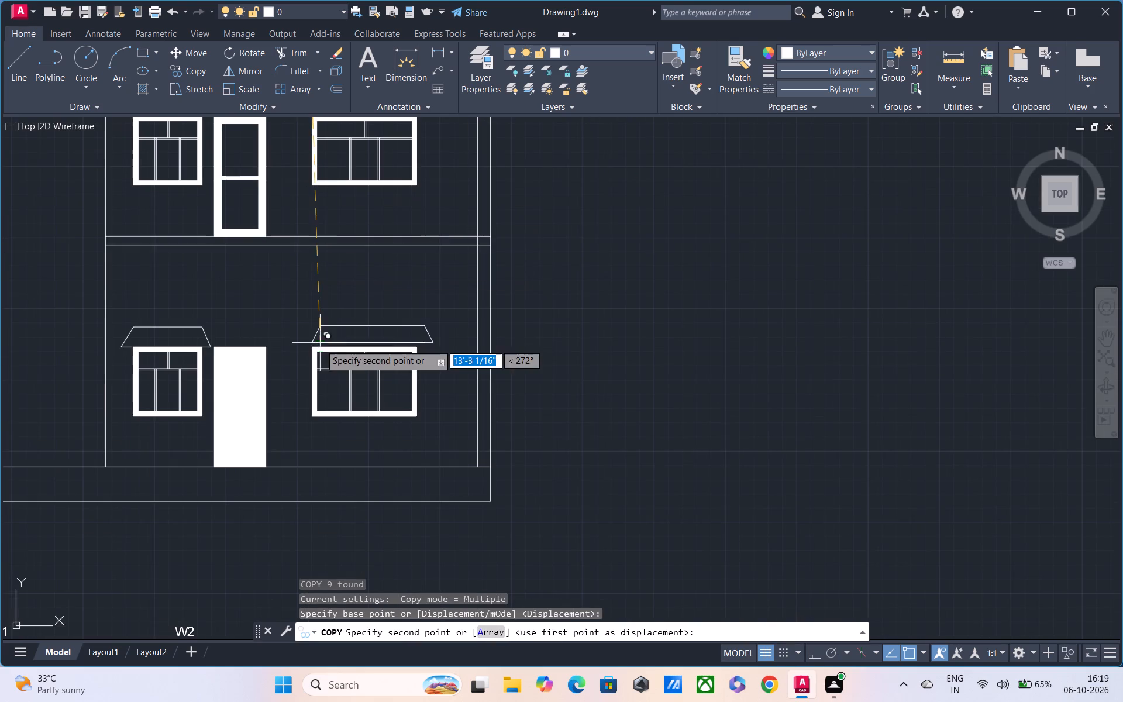
middle_drag(319, 343, 302, 342)
scroll(301, 349, up, 2)
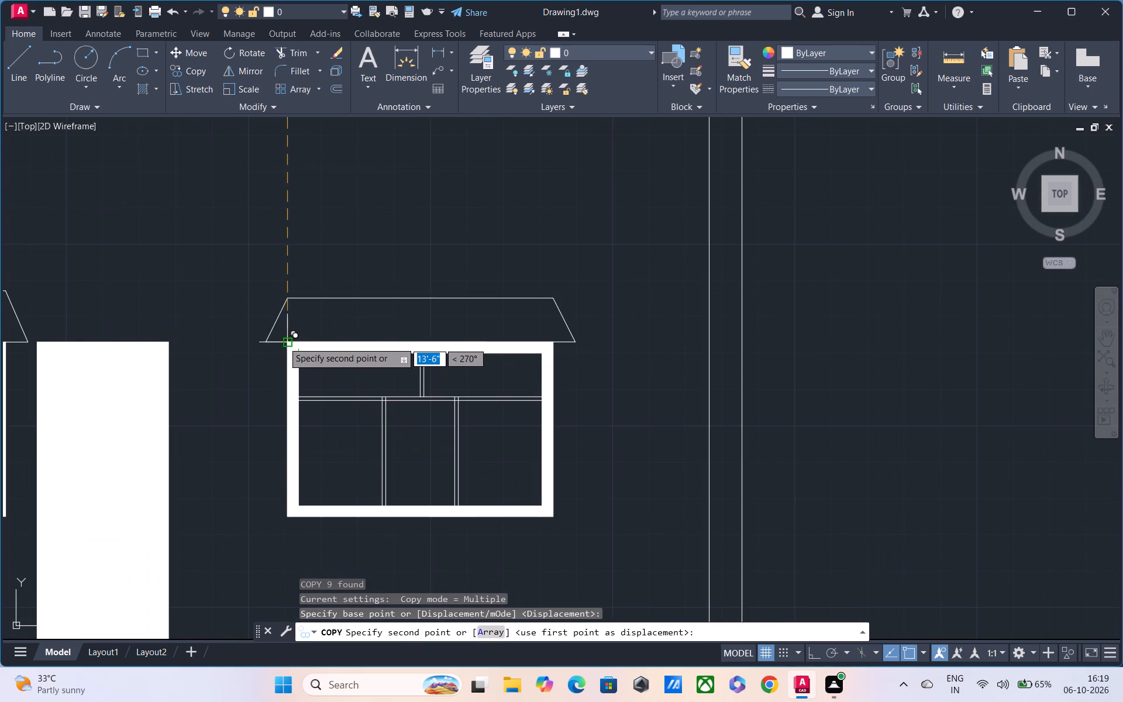
click(288, 343)
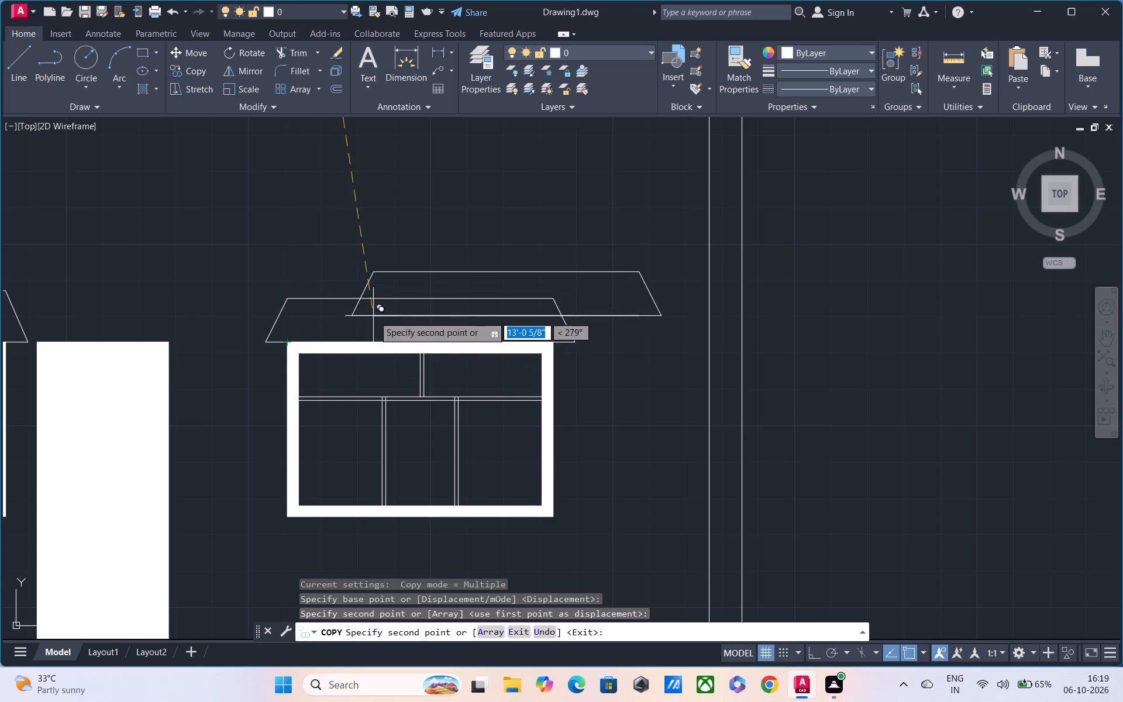
key(Escape)
scroll(382, 303, down, 3)
middle_drag(386, 350, 385, 328)
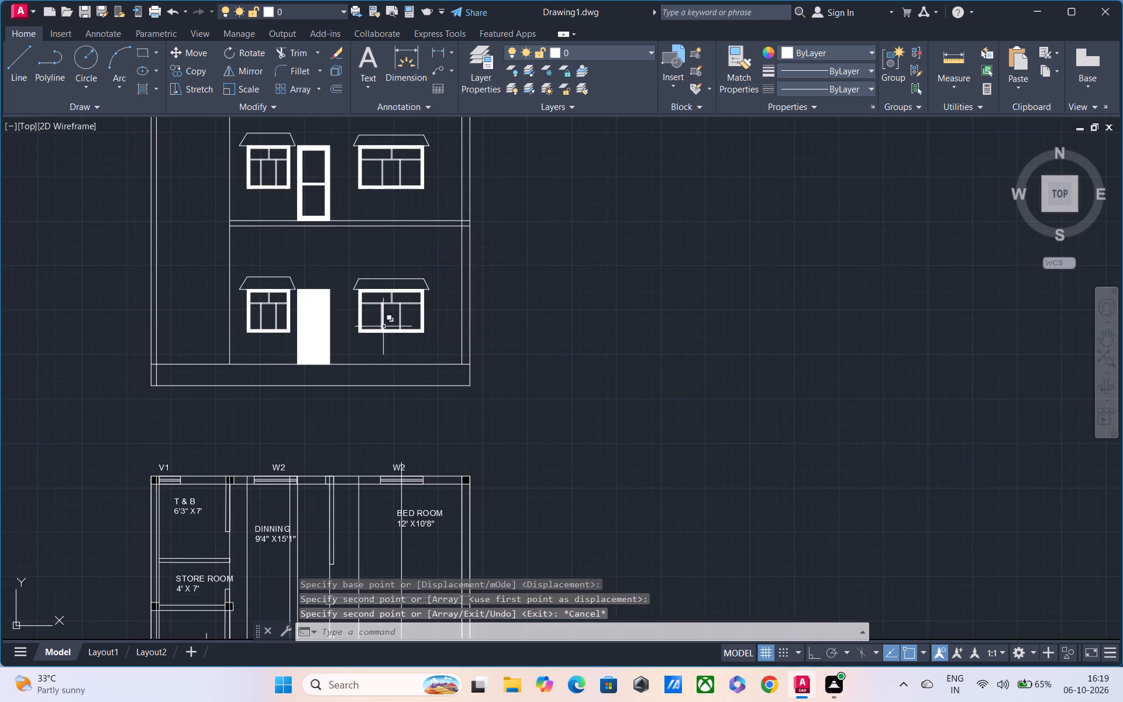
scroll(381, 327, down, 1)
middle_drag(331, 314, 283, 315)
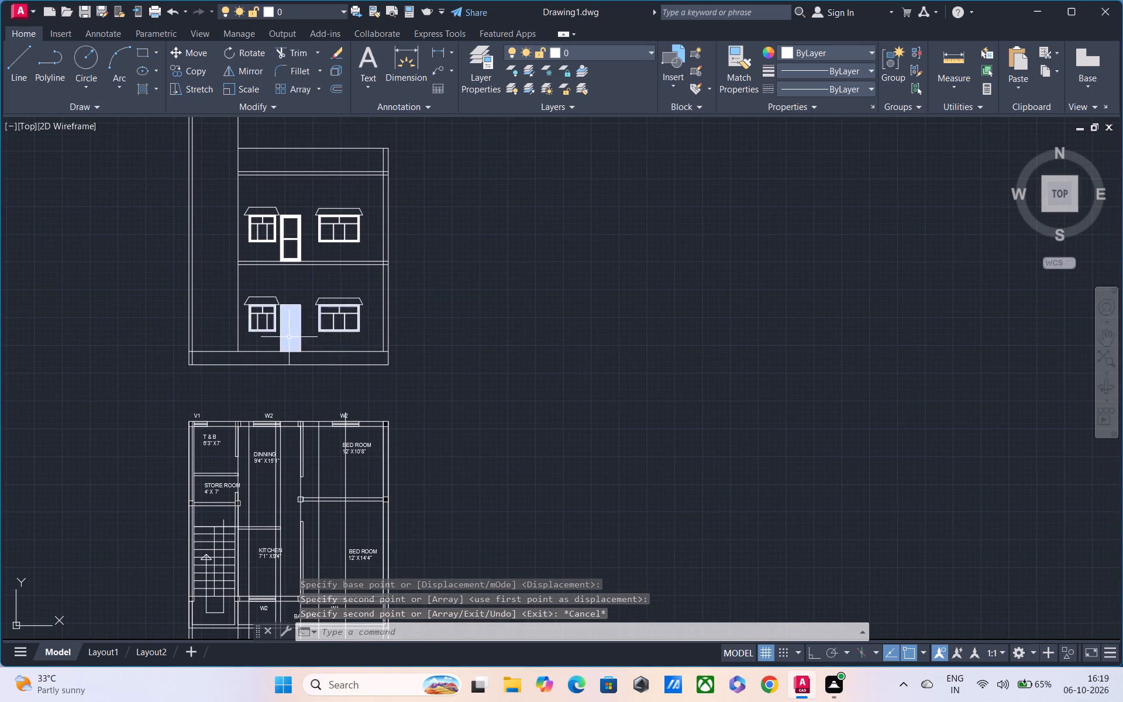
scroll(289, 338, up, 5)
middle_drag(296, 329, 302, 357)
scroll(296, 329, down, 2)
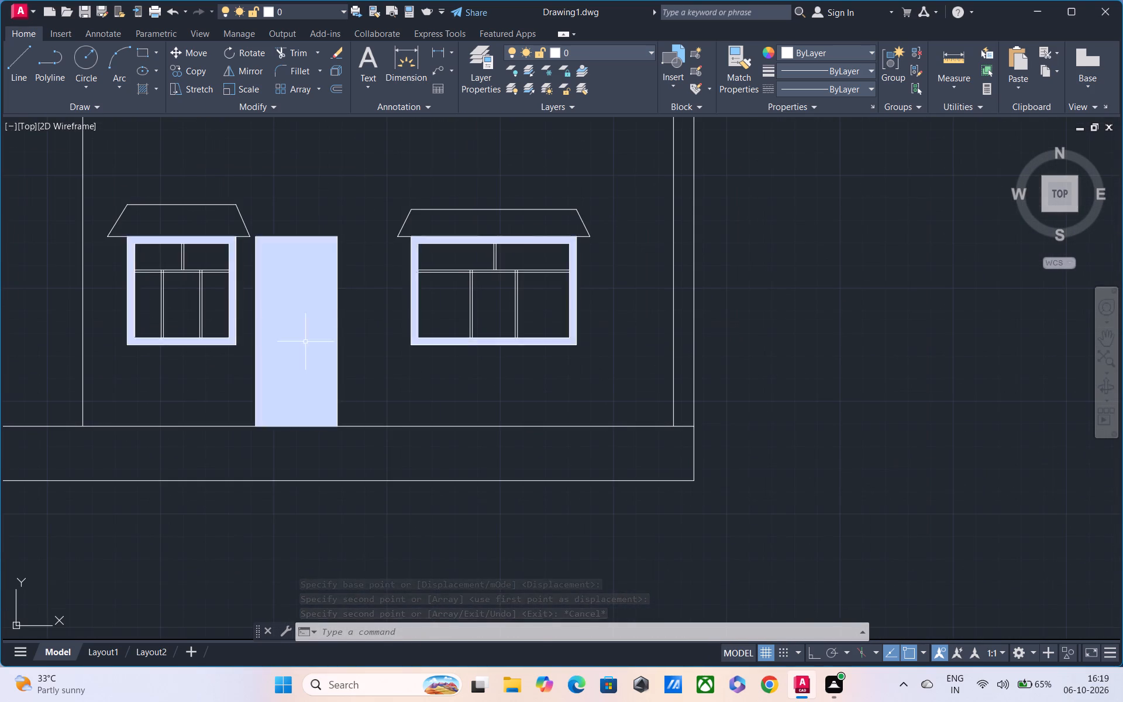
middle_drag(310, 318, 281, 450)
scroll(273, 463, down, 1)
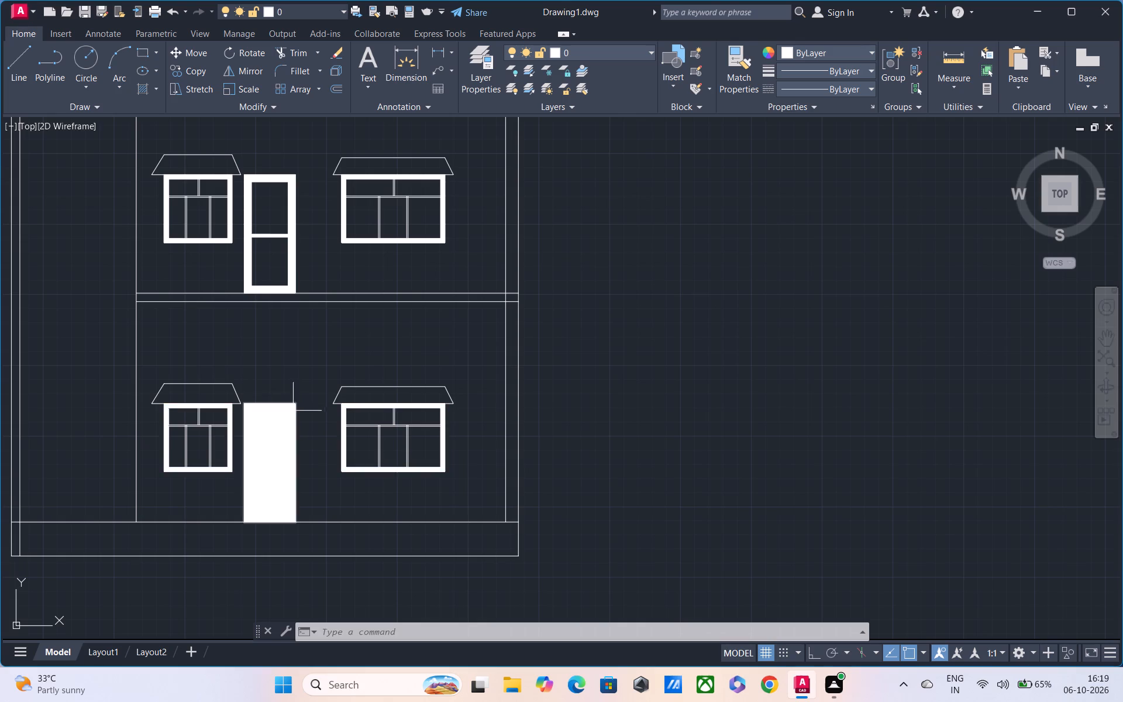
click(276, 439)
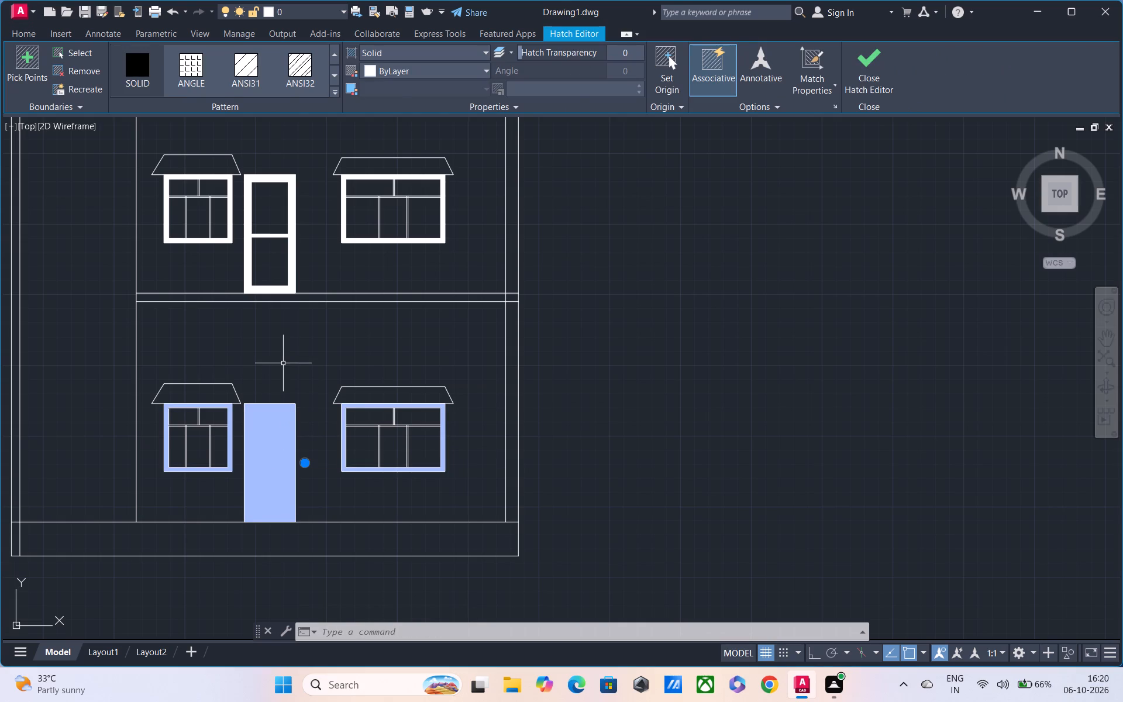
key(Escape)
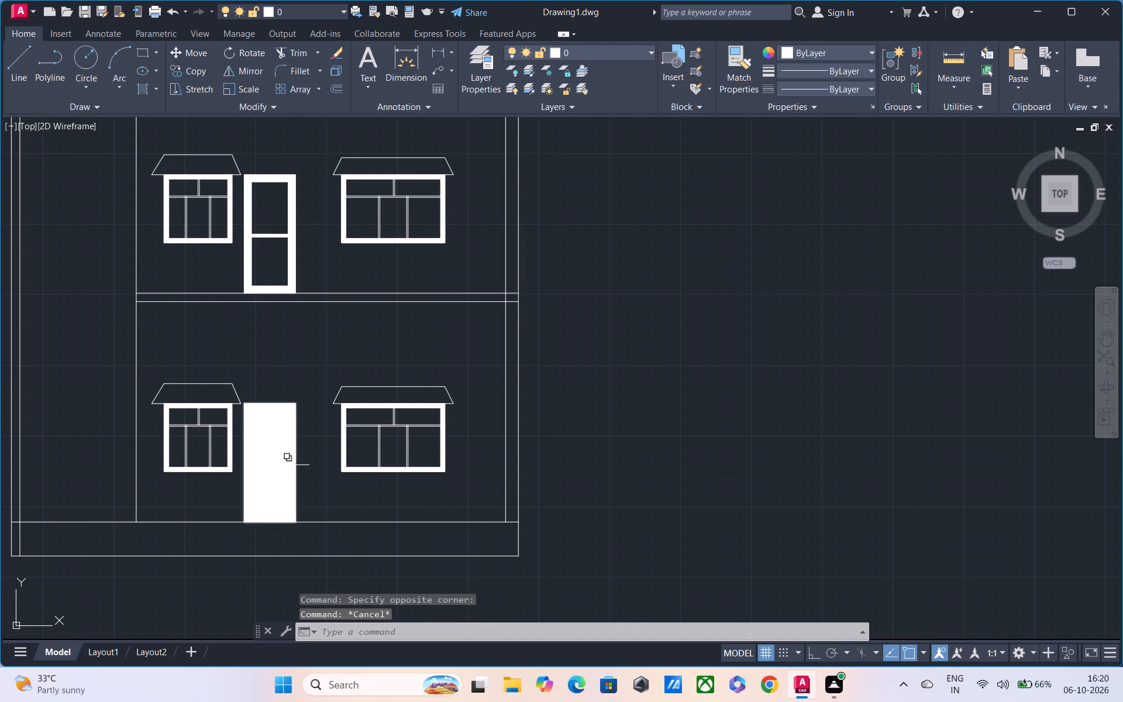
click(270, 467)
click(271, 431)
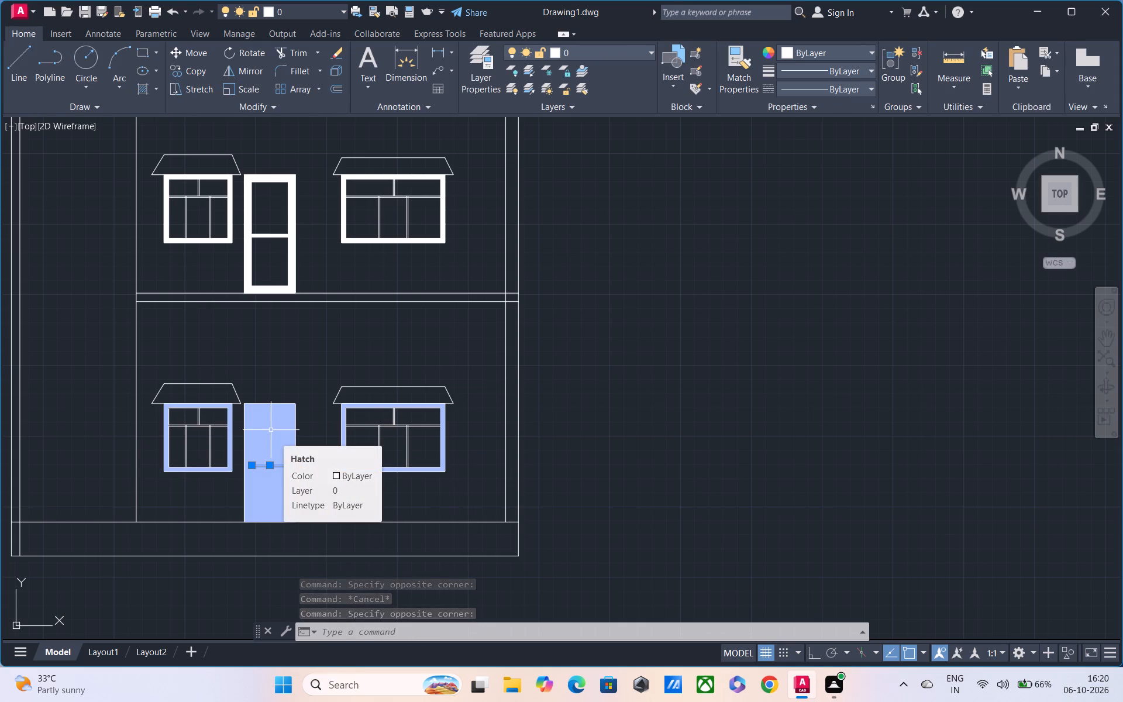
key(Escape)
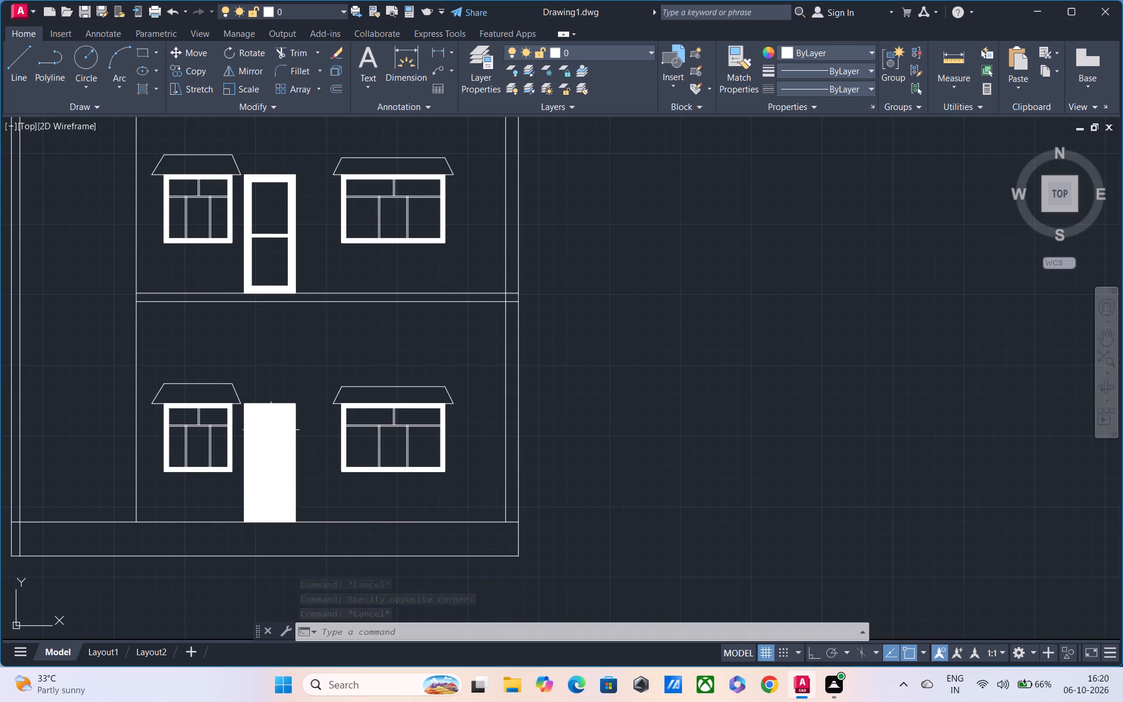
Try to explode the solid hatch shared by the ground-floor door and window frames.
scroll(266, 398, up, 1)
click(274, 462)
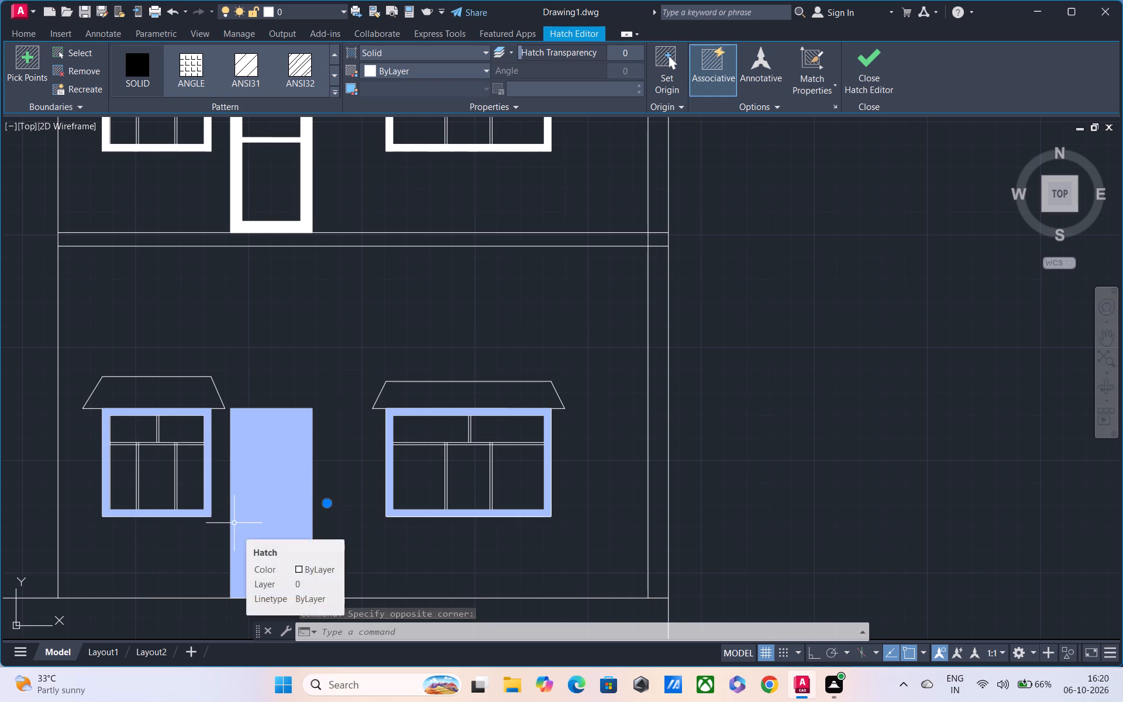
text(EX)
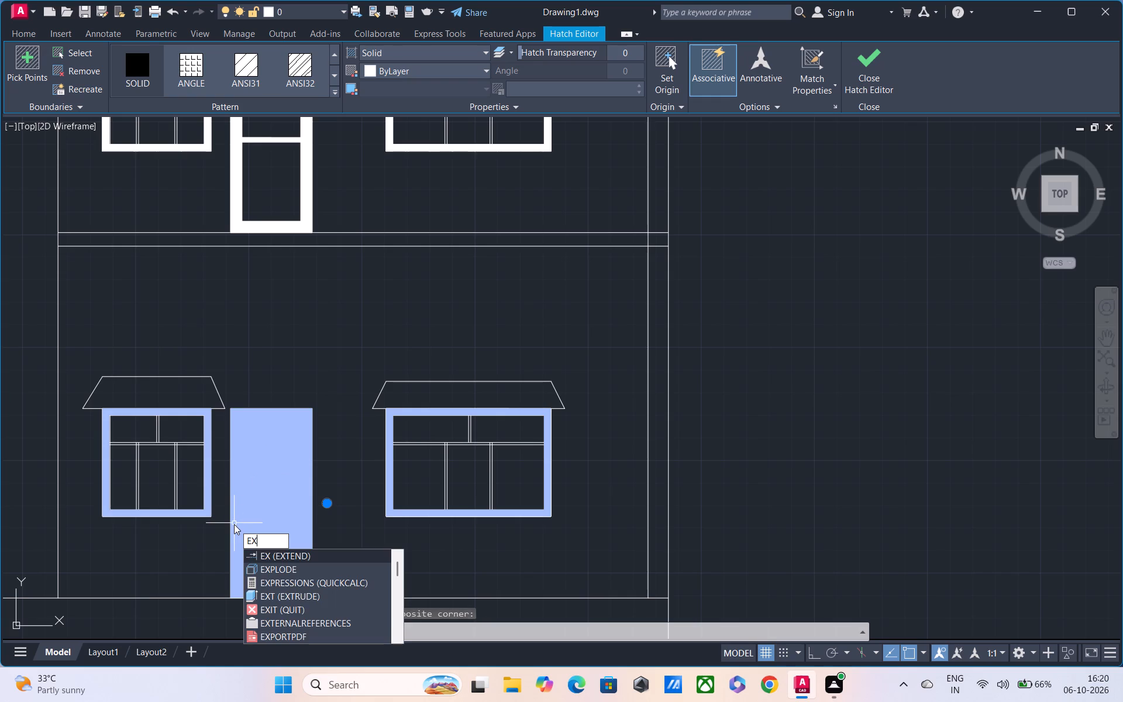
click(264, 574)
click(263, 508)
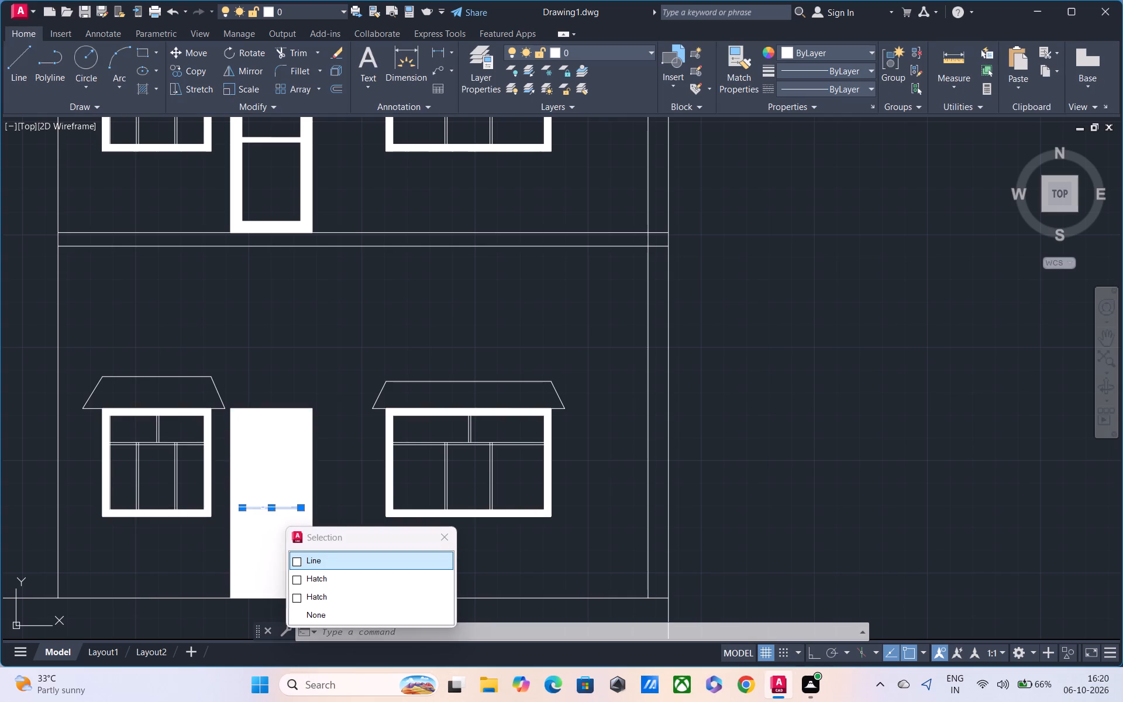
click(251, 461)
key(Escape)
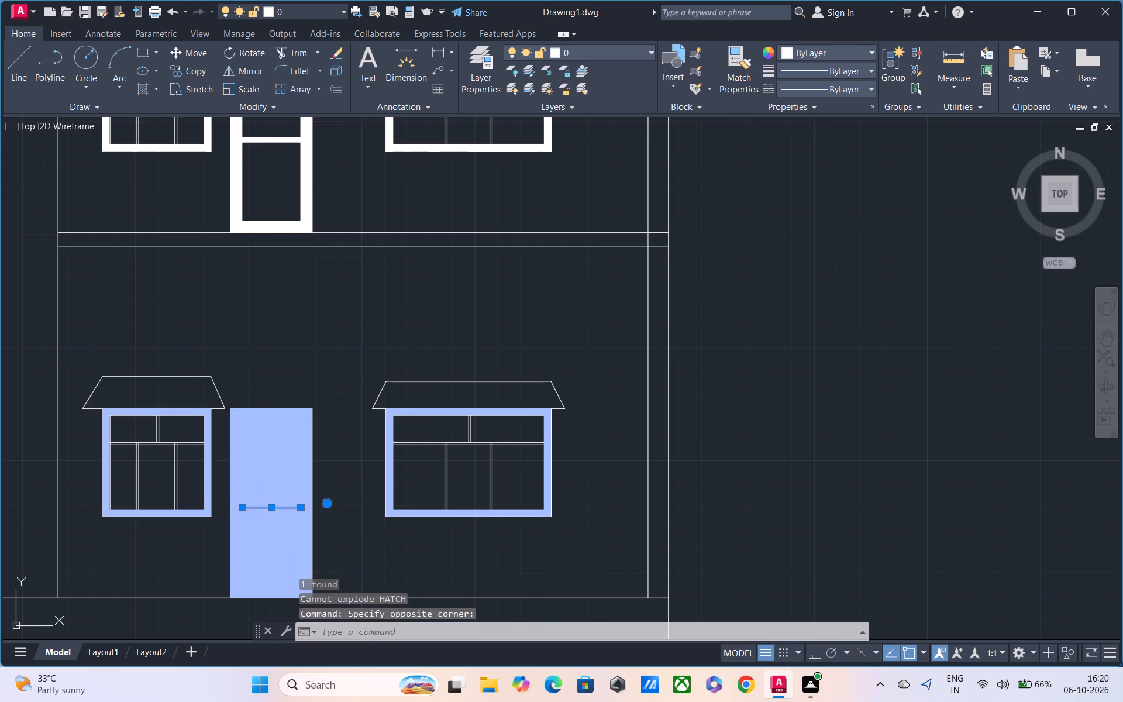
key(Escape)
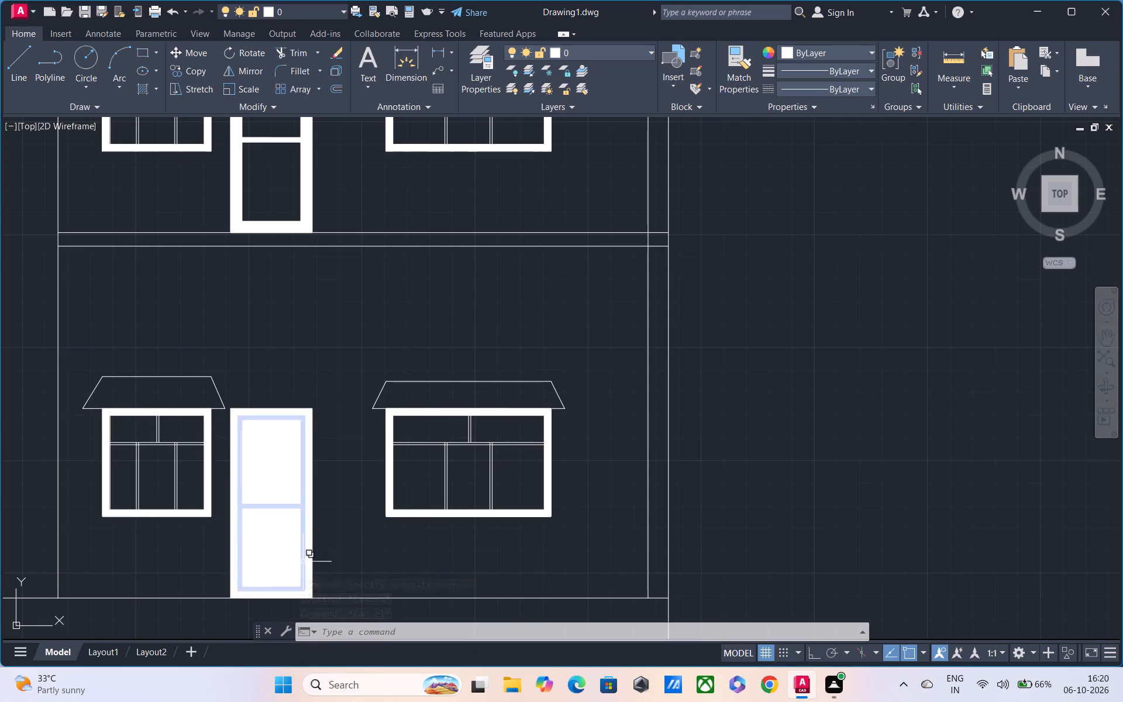
Undo back past the projection copied to the larger ground-floor window, then redo the two sloping lines of the upper-floor projection.
click(263, 471)
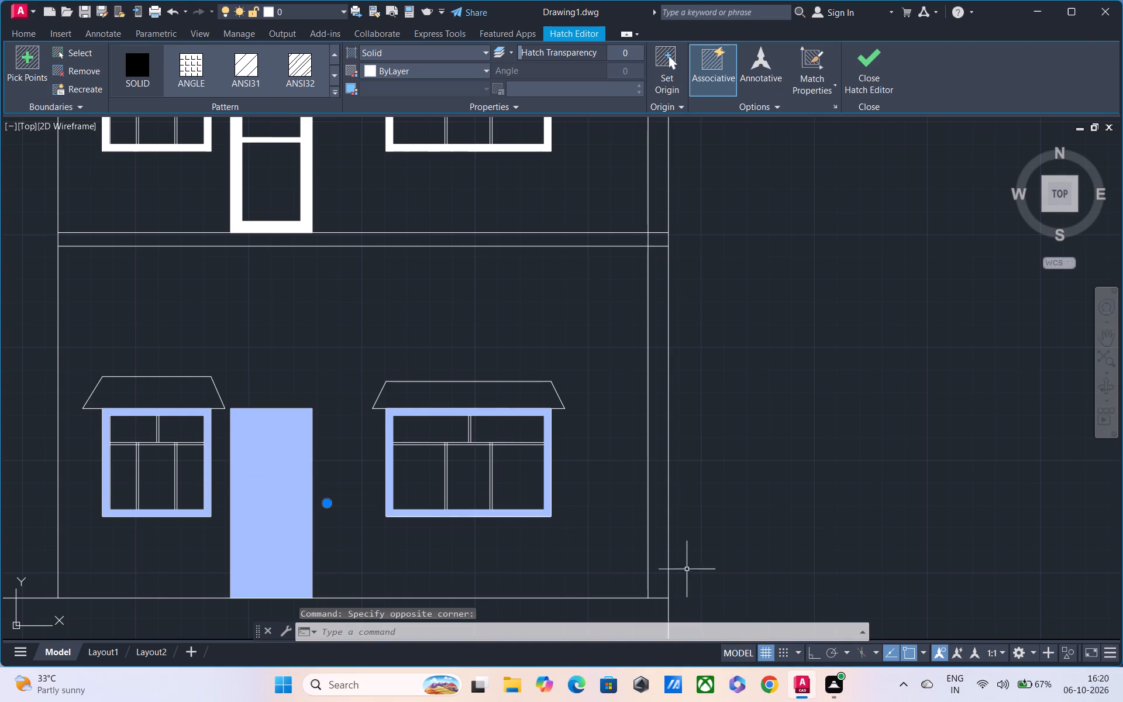
key(ctrl+z)
key(ctrl+z)
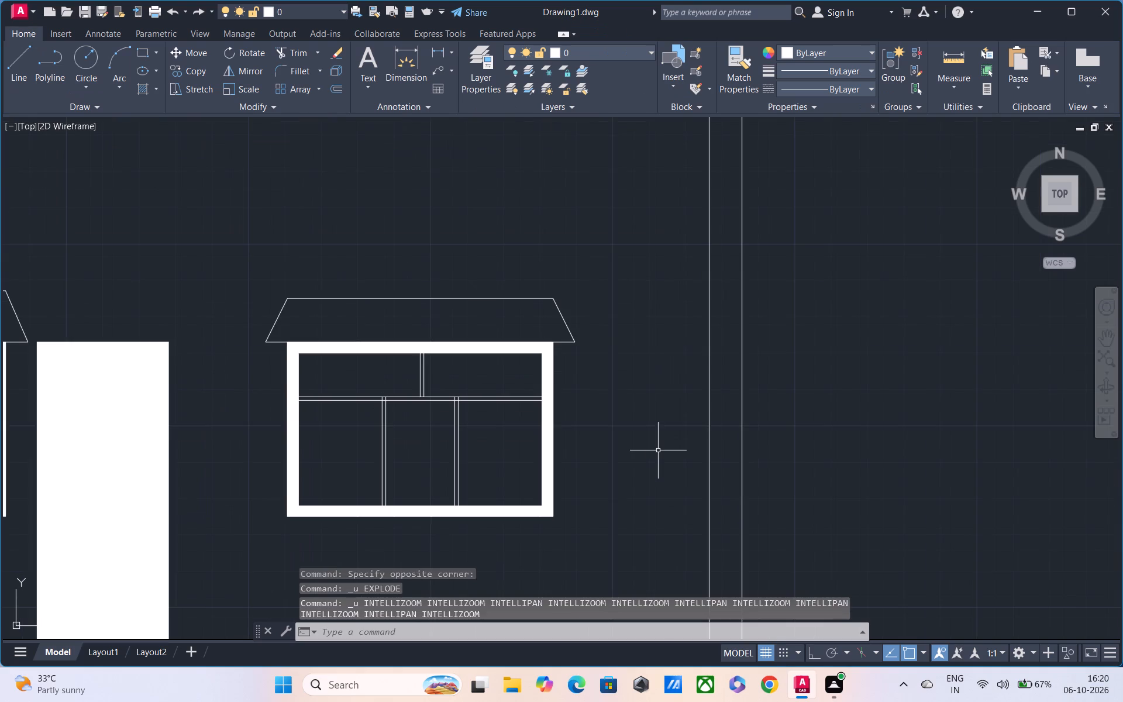
key(ctrl+z)
key(ctrl+z)
key(ctrl+z)
key(ctrl+z)
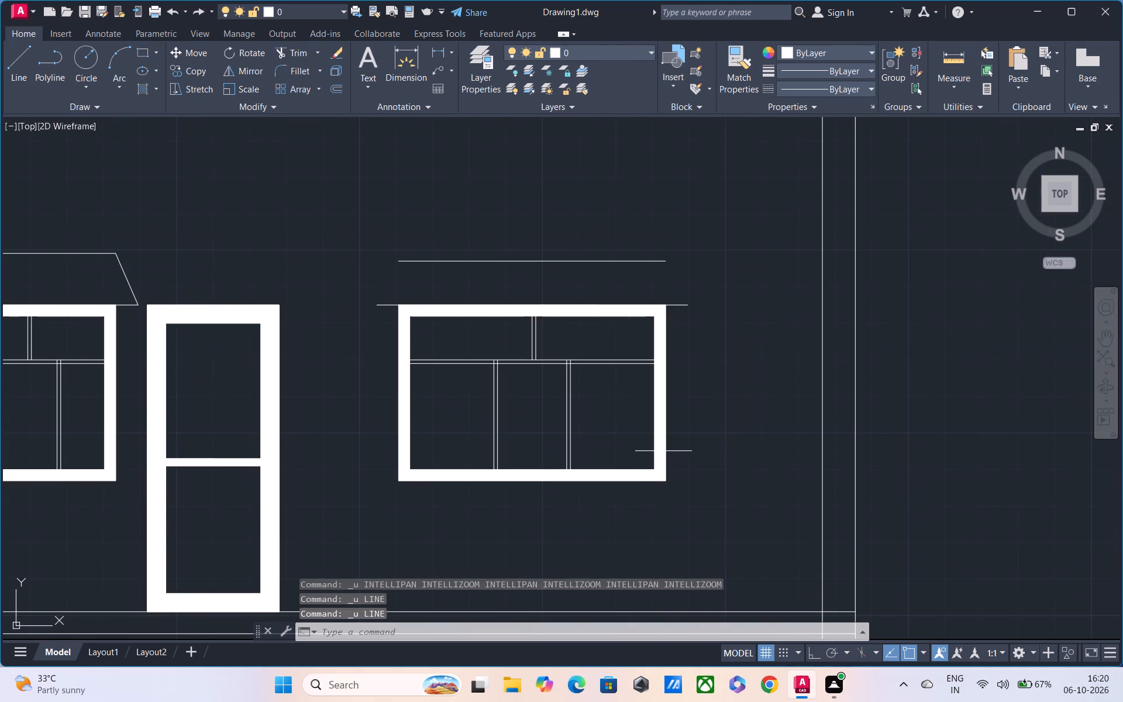
key(ctrl+y)
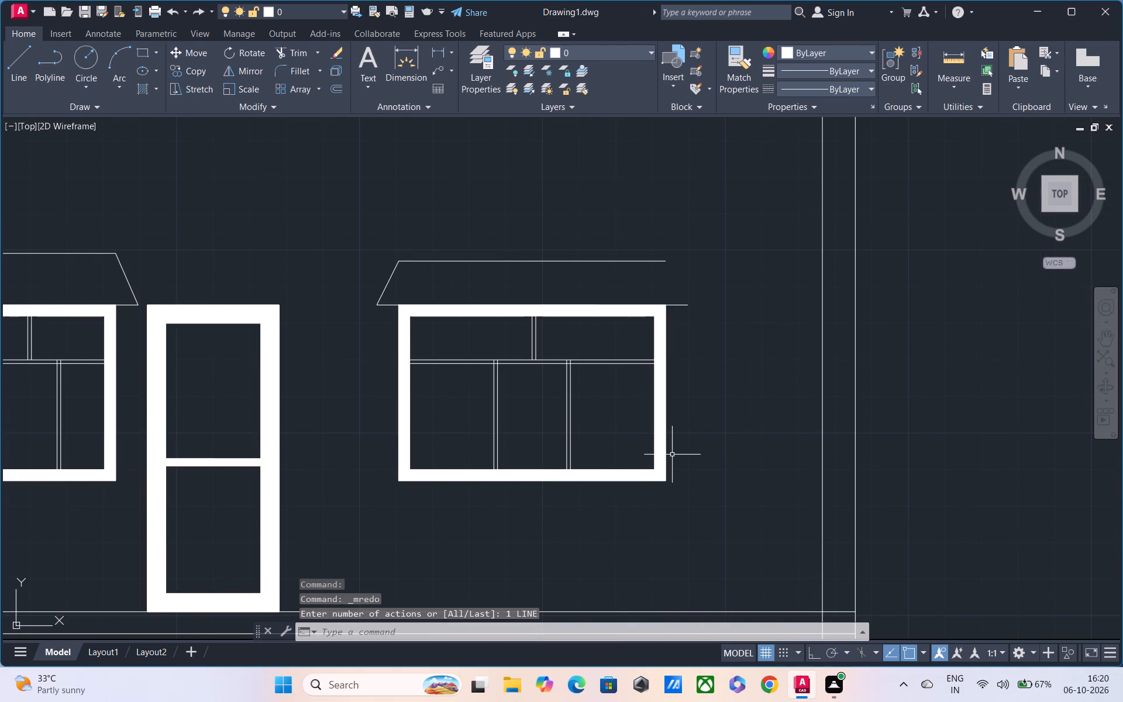
key(ctrl+y)
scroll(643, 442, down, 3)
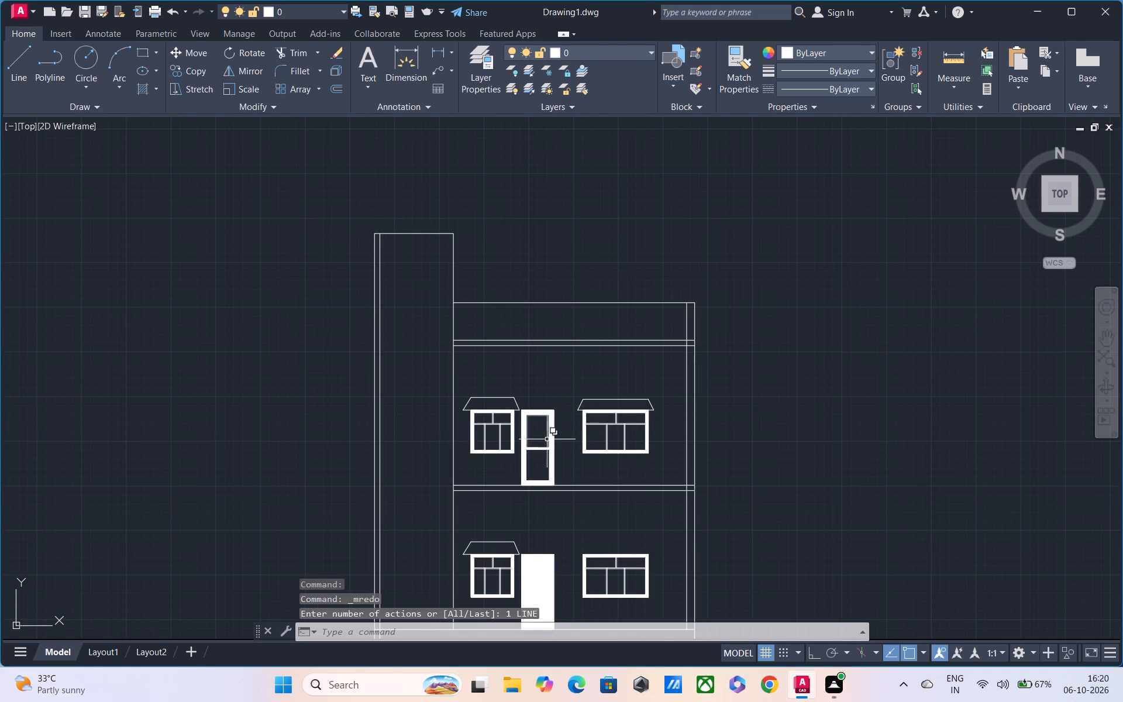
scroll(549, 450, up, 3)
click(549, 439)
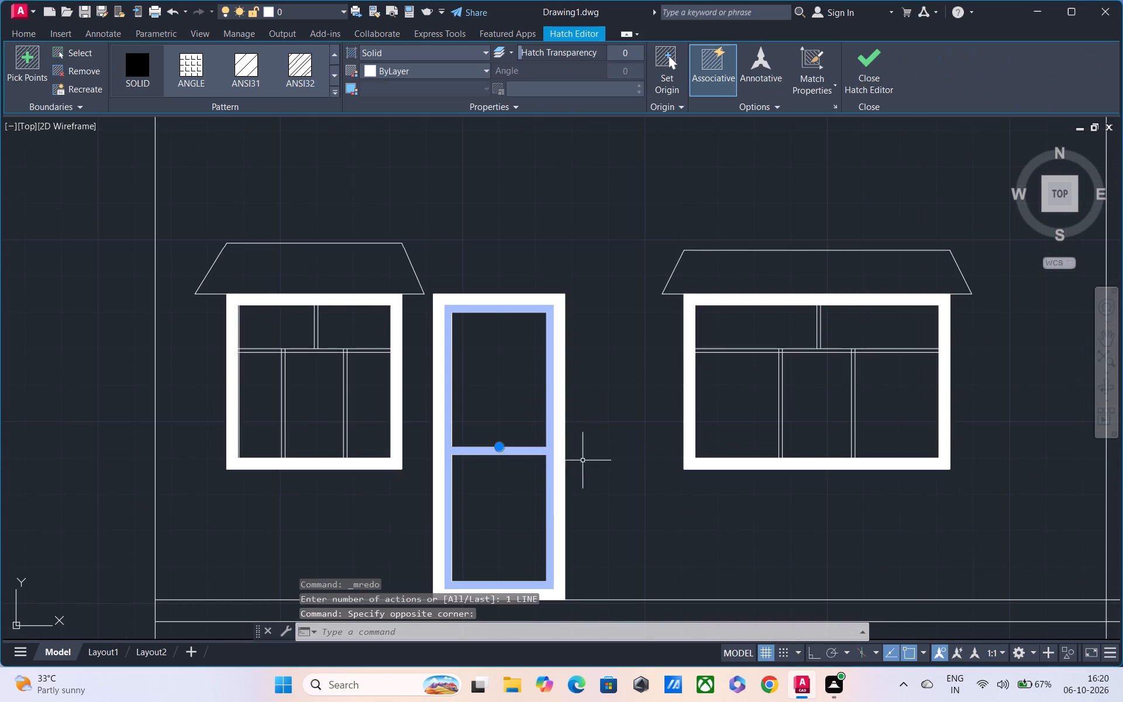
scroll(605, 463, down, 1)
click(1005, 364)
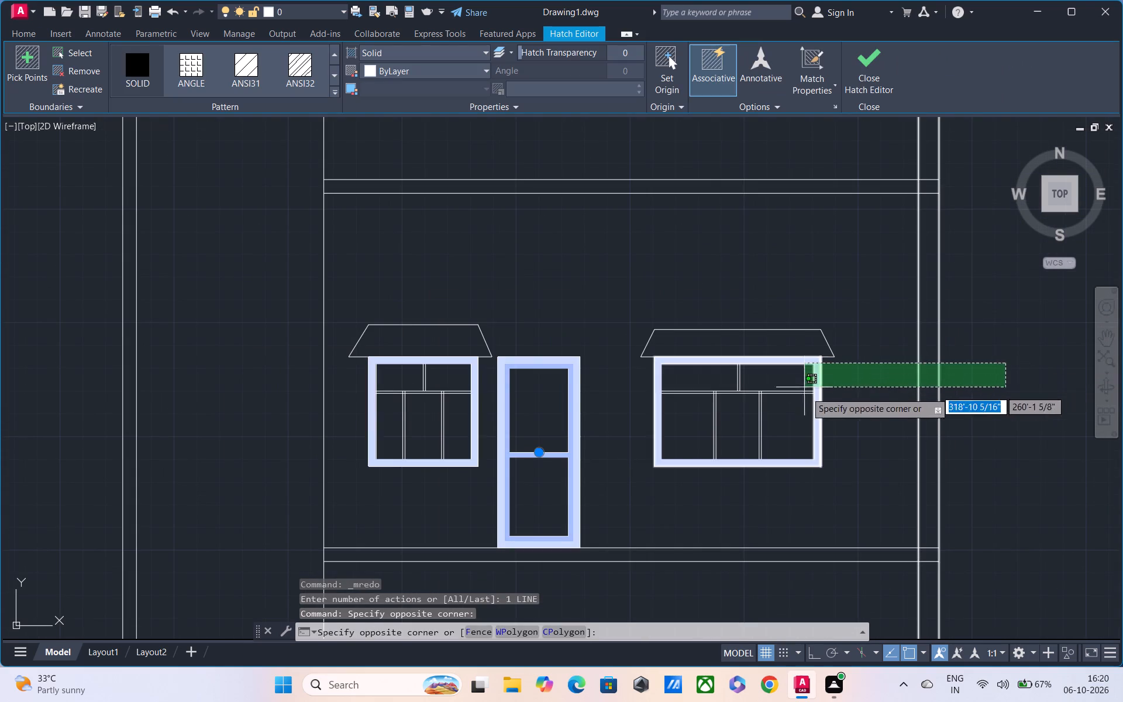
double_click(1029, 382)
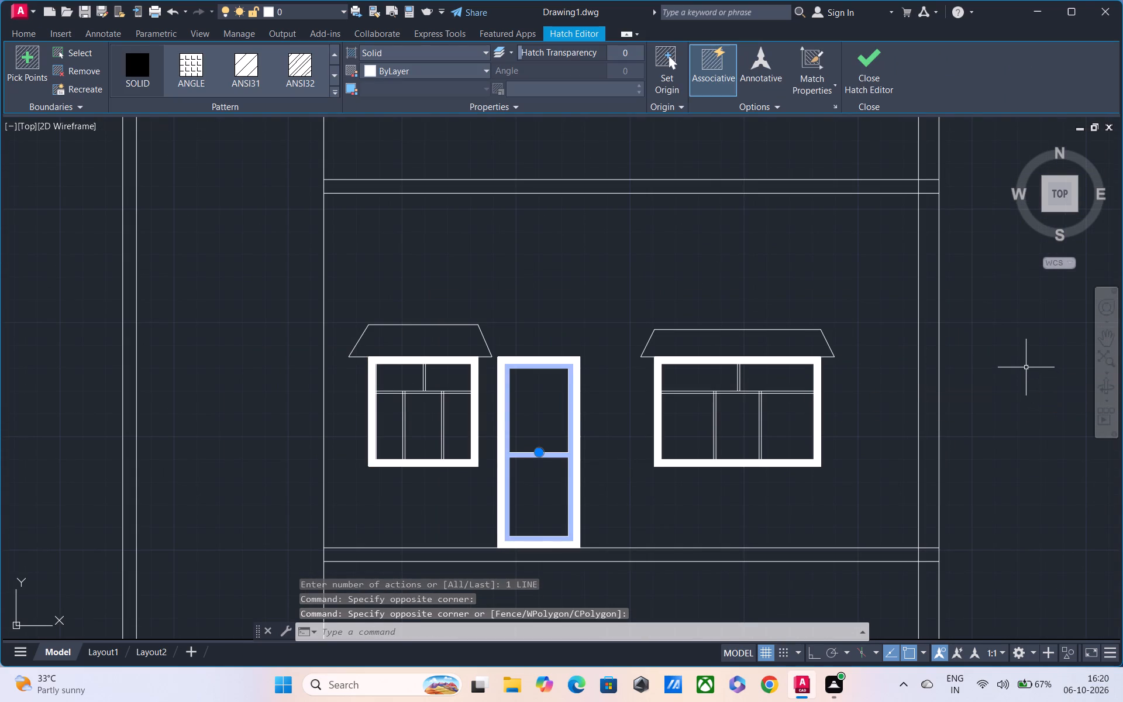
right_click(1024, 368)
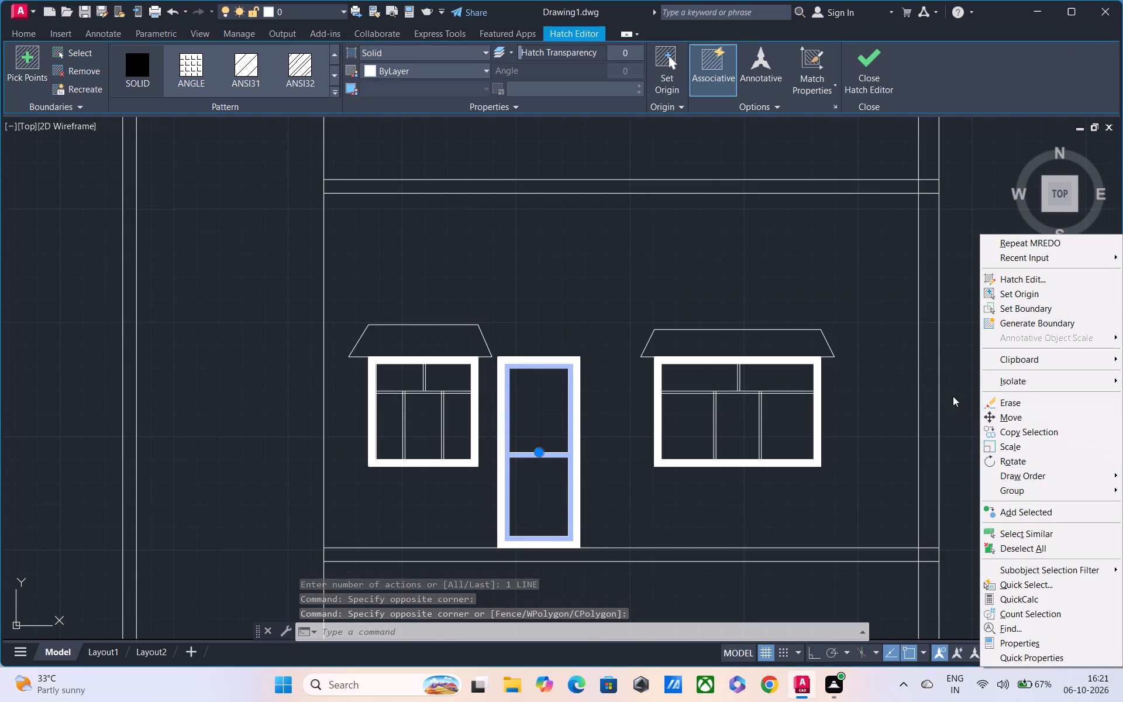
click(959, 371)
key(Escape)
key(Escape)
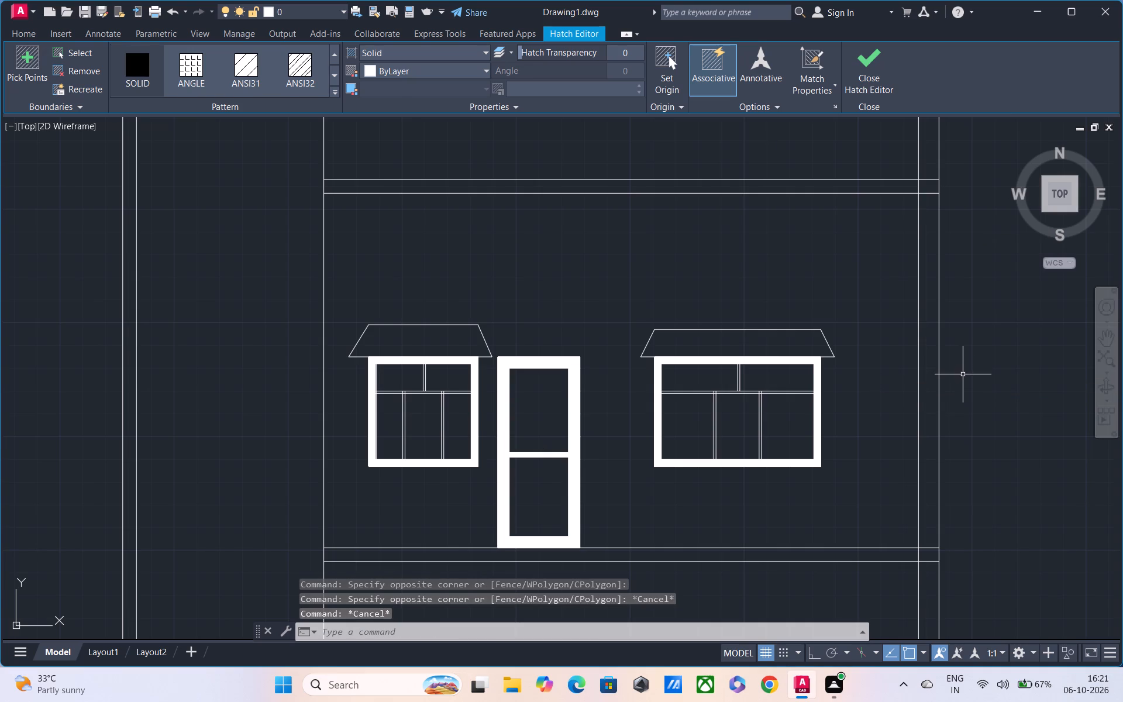
Delete the ground-floor door's inner-frame hatch and the solid hatch shared by the ground-floor door and window frames.
scroll(694, 415, down, 3)
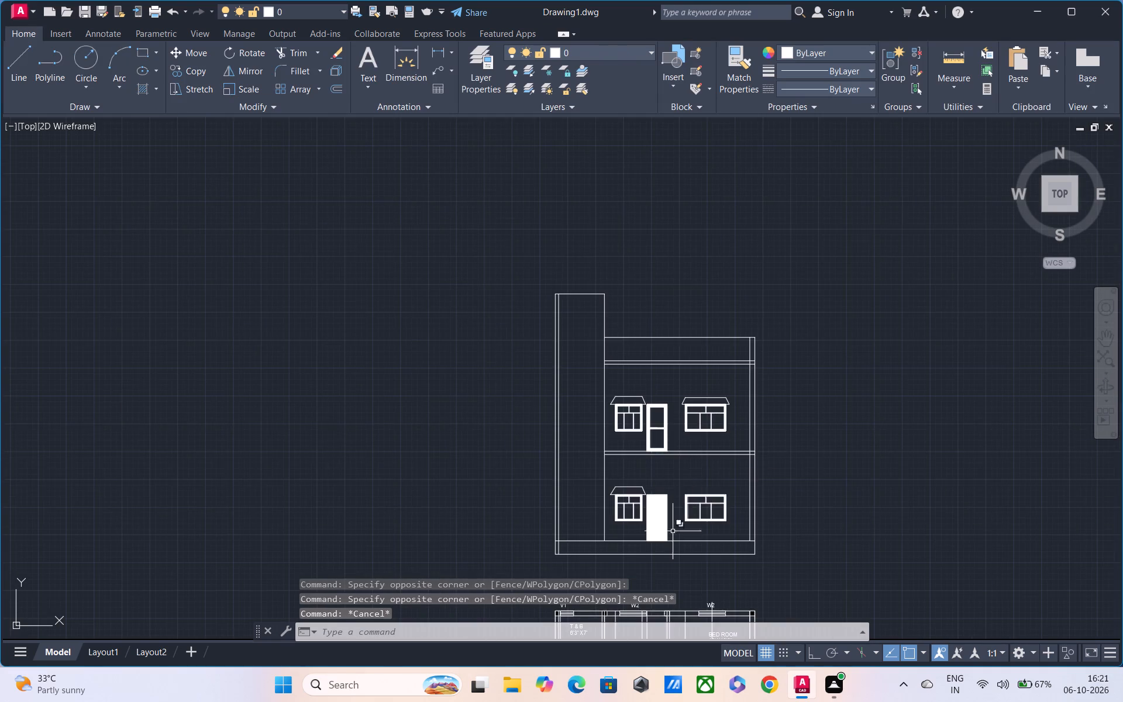
scroll(630, 550, up, 3)
click(756, 455)
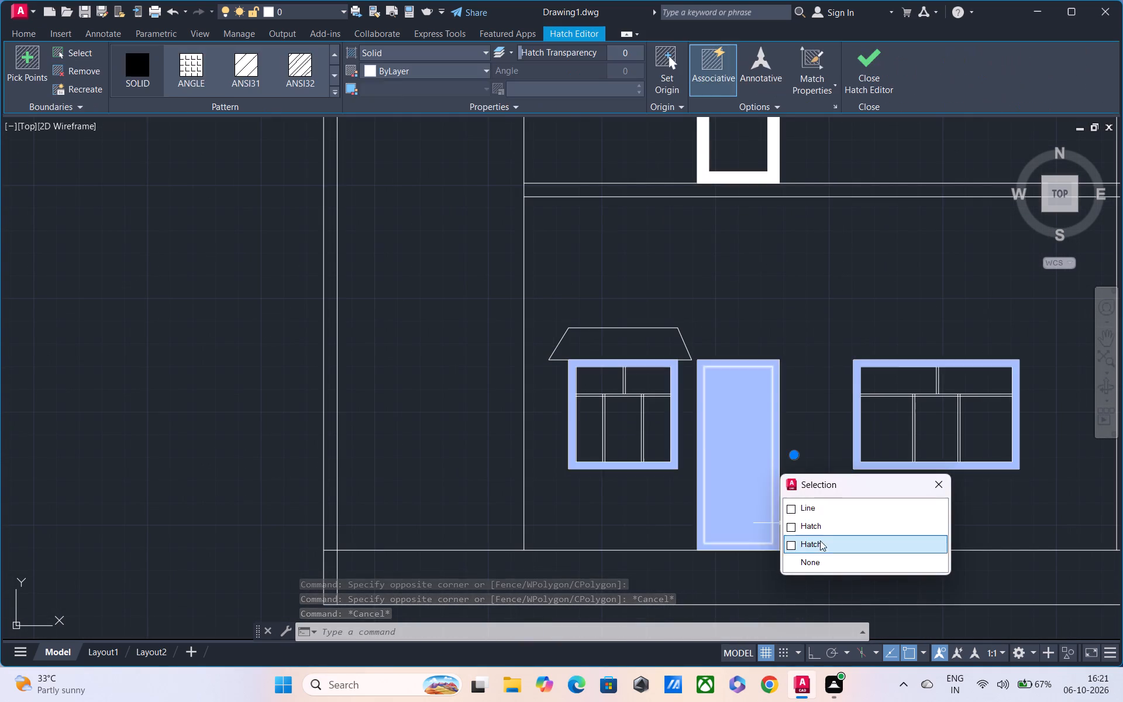
click(812, 530)
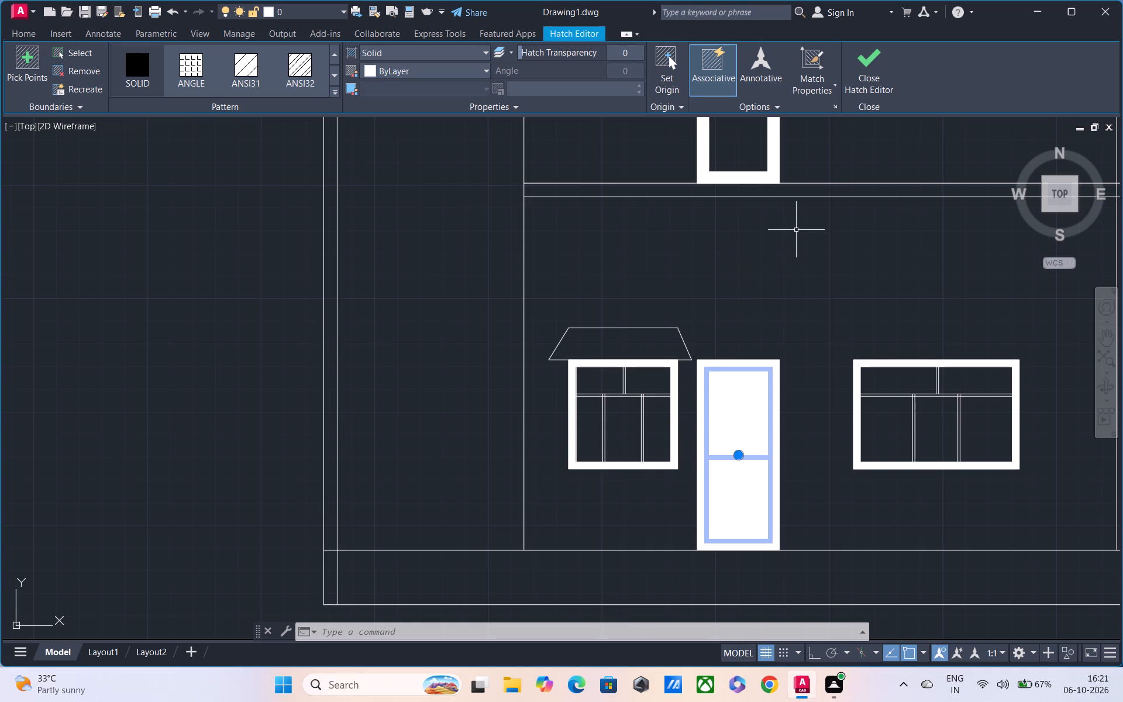
key(Delete)
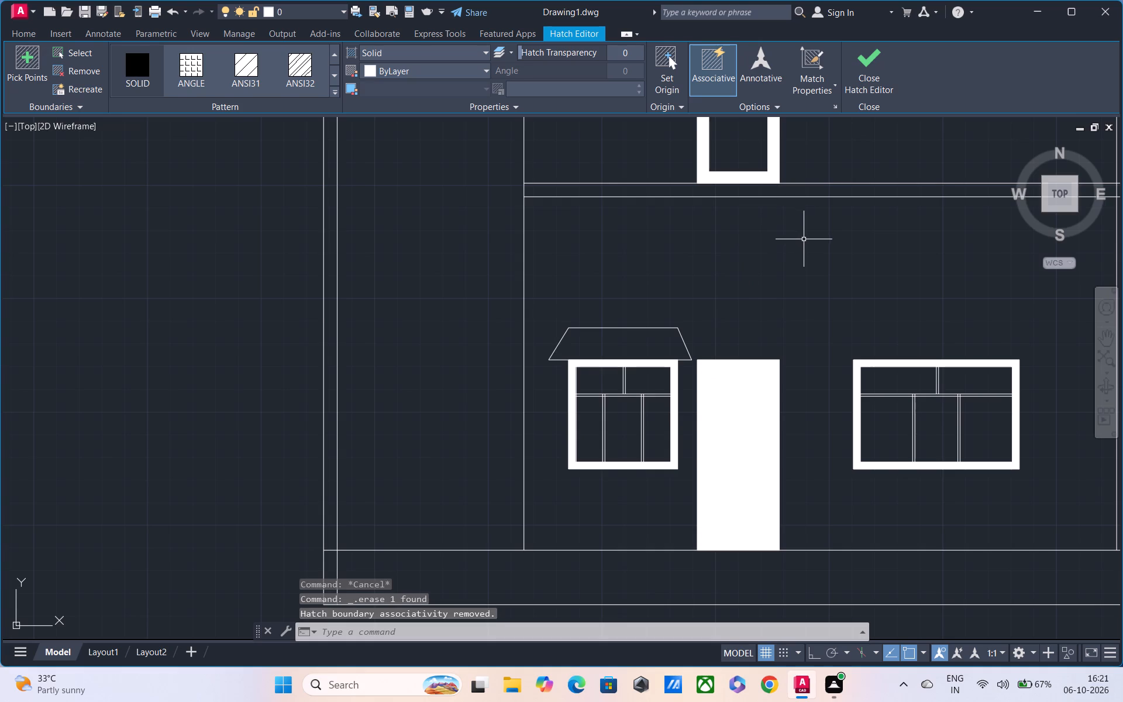
click(745, 478)
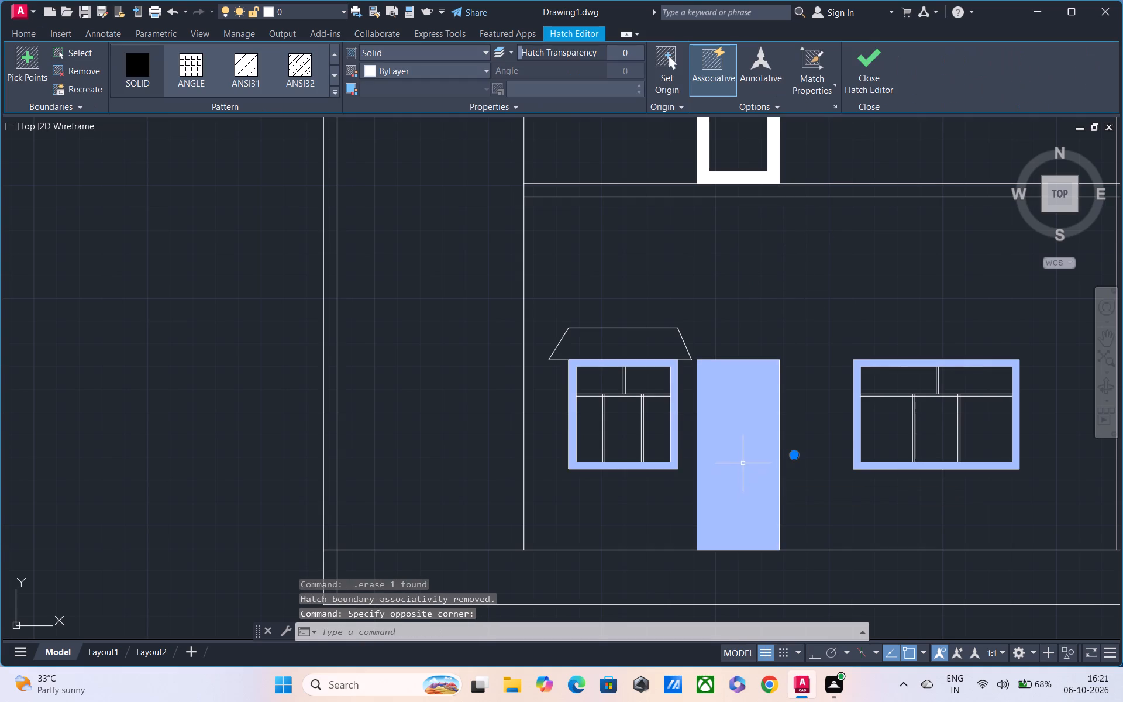
key(Delete)
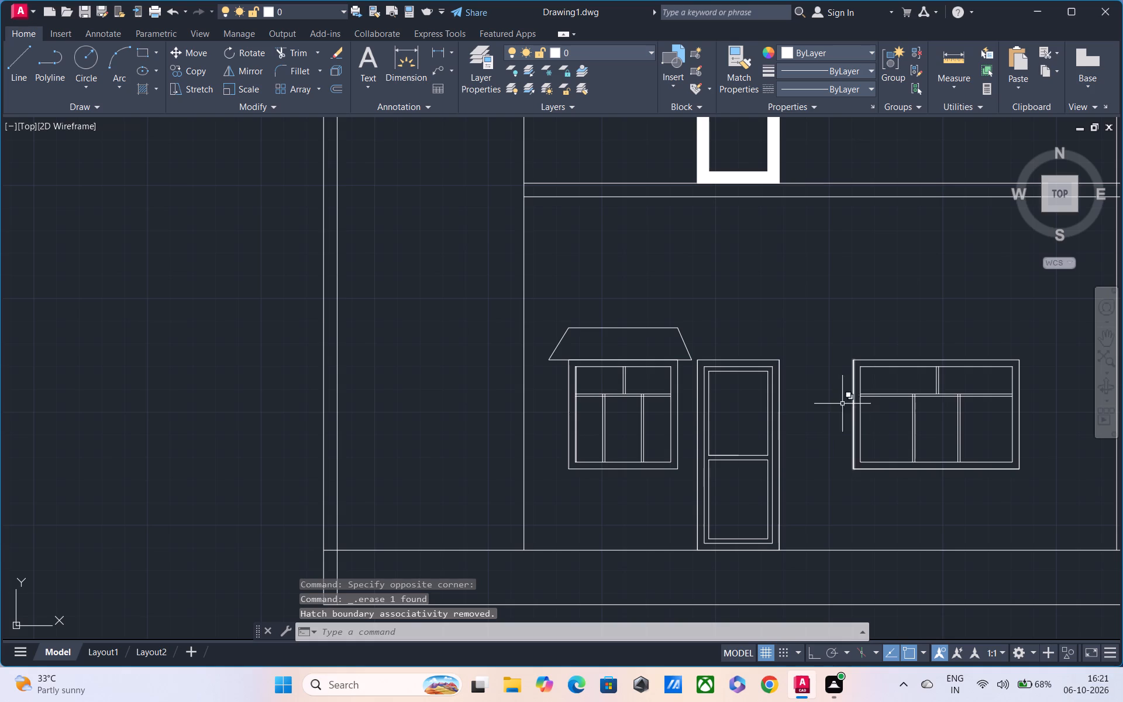
Apply a solid hatch to the outer frames of the smaller and larger ground-floor windows.
scroll(707, 352, down, 1)
scroll(681, 386, up, 2)
scroll(681, 386, down, 1)
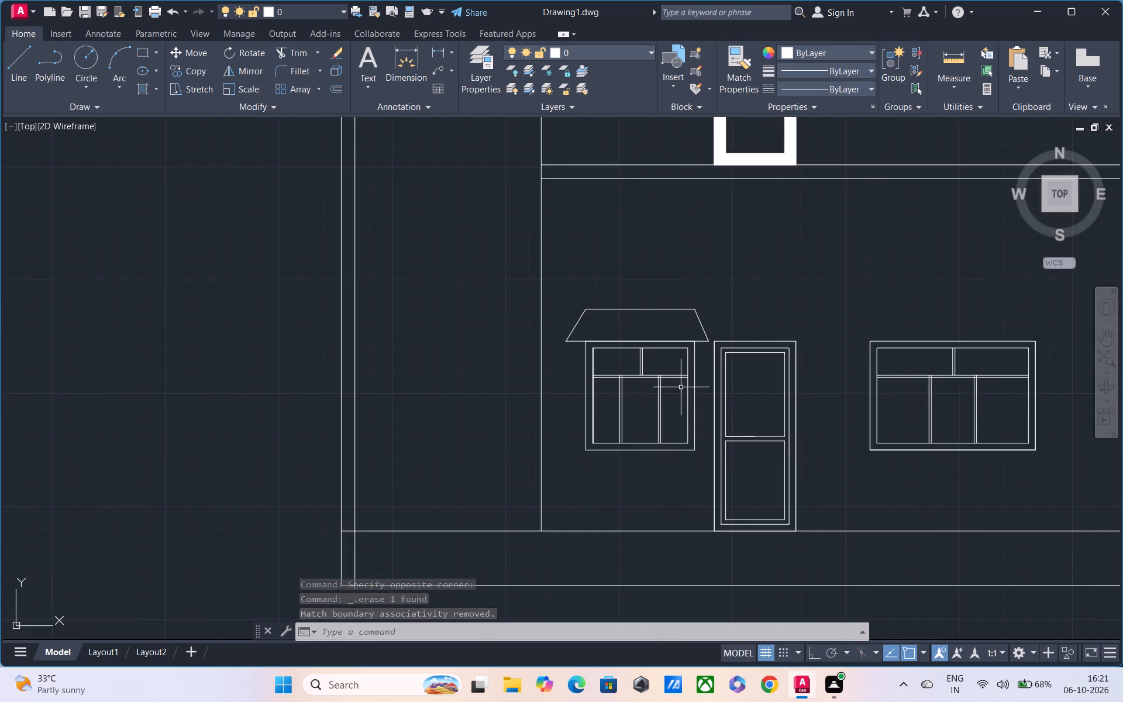
scroll(682, 387, down, 2)
scroll(717, 207, up, 2)
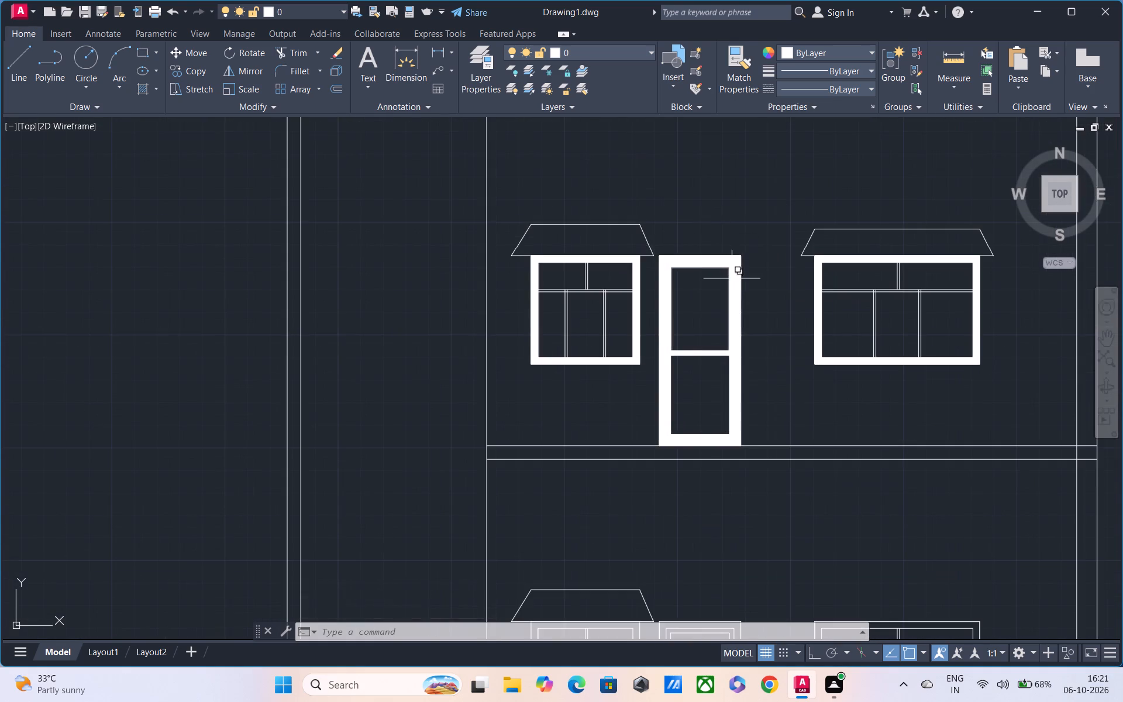
scroll(732, 279, up, 2)
scroll(740, 301, down, 3)
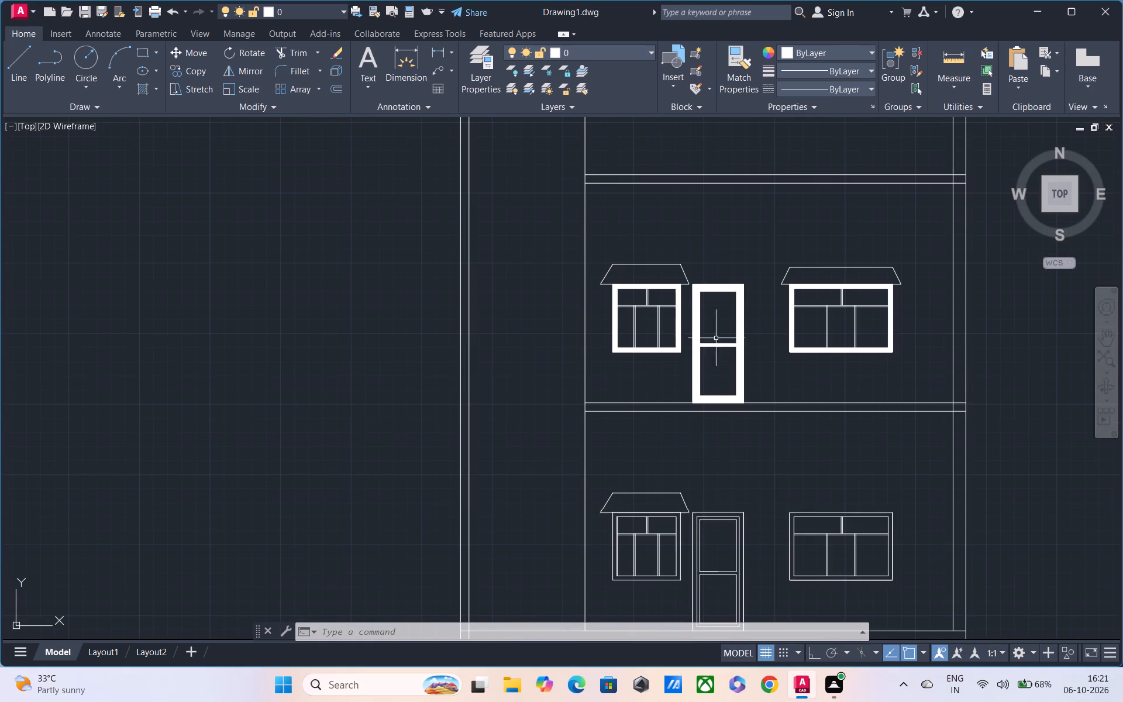
scroll(670, 574, up, 3)
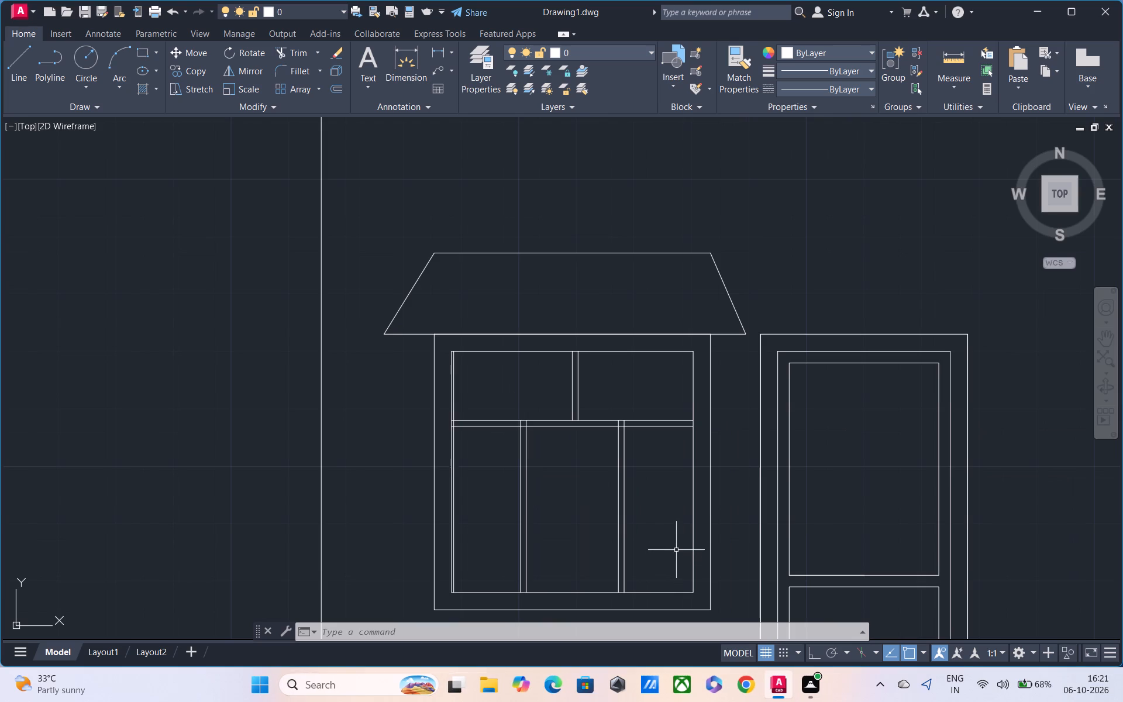
click(145, 88)
click(442, 362)
scroll(853, 312, down, 4)
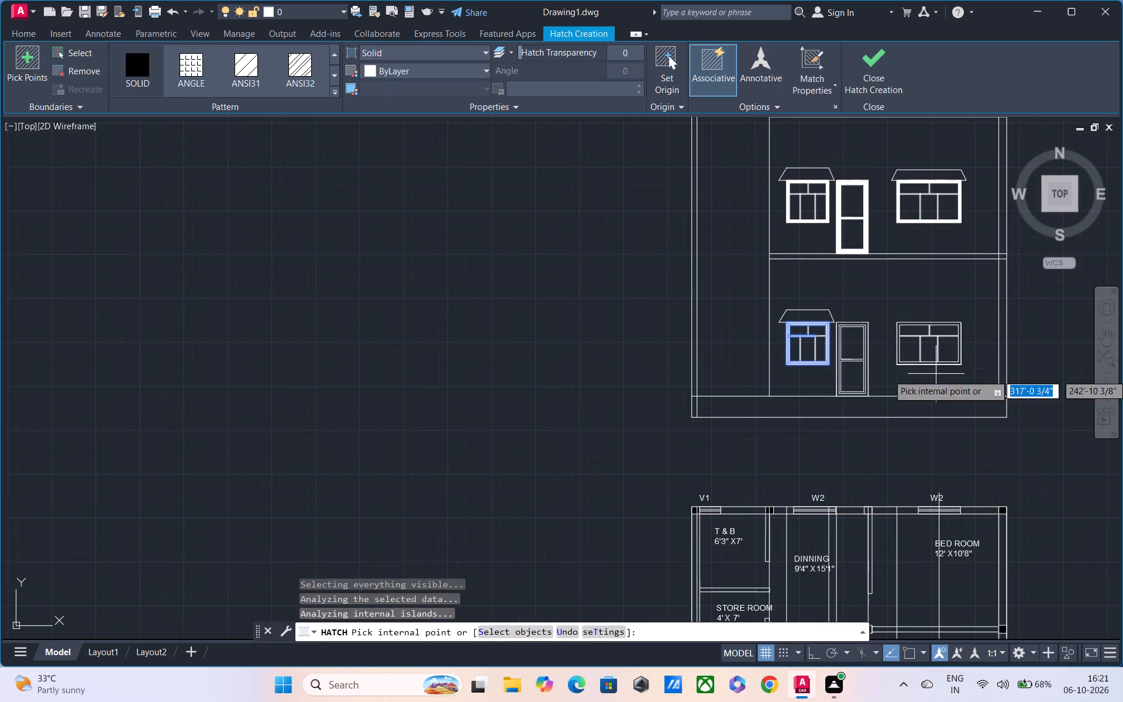
scroll(967, 355, up, 3)
click(935, 318)
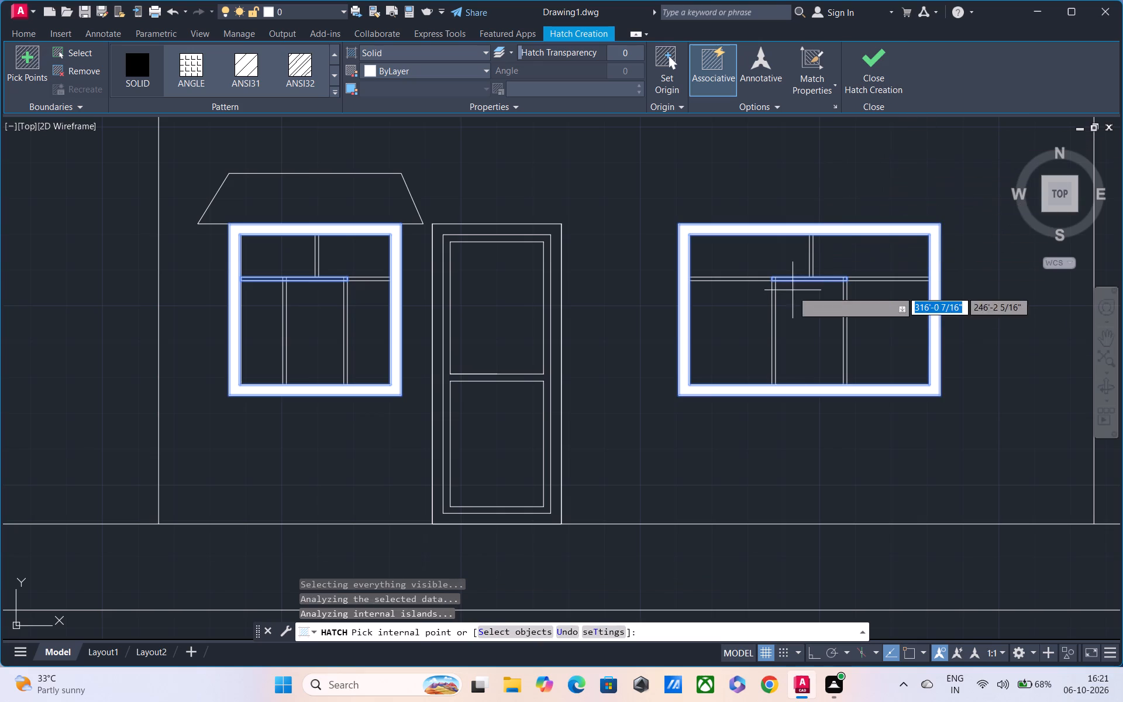
Try to include the larger ground-floor window's horizontal and vertical glazing bars in the solid hatch, and finish the hatch.
scroll(781, 291, up, 2)
scroll(743, 262, up, 1)
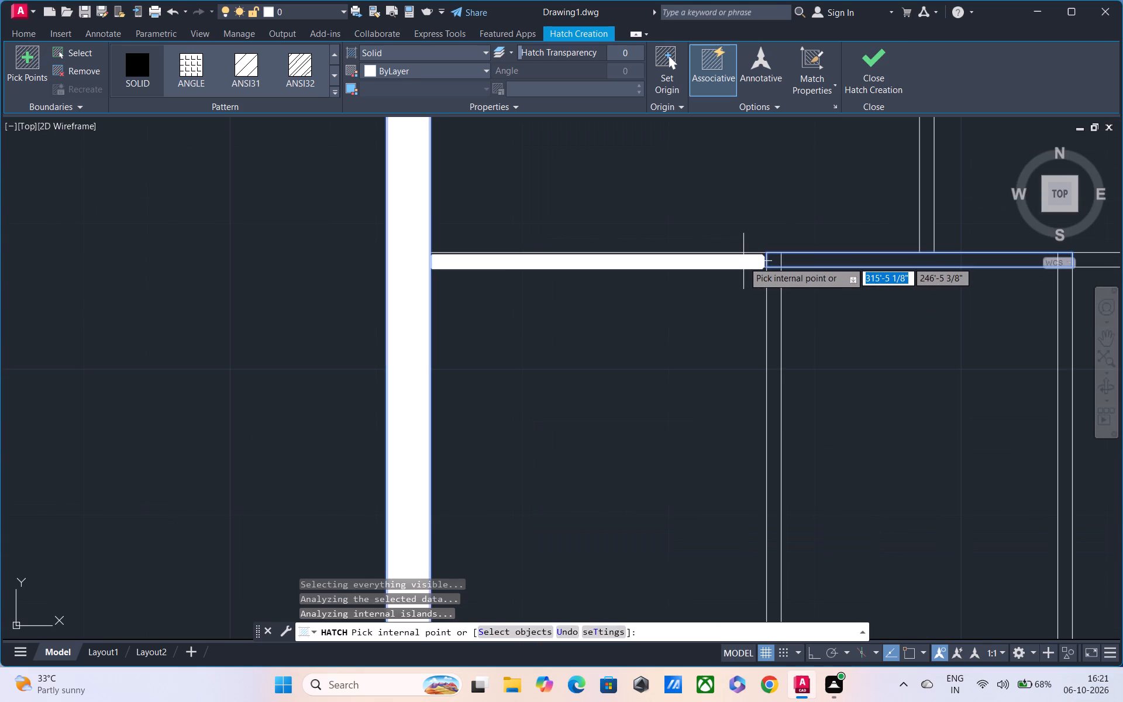
click(744, 260)
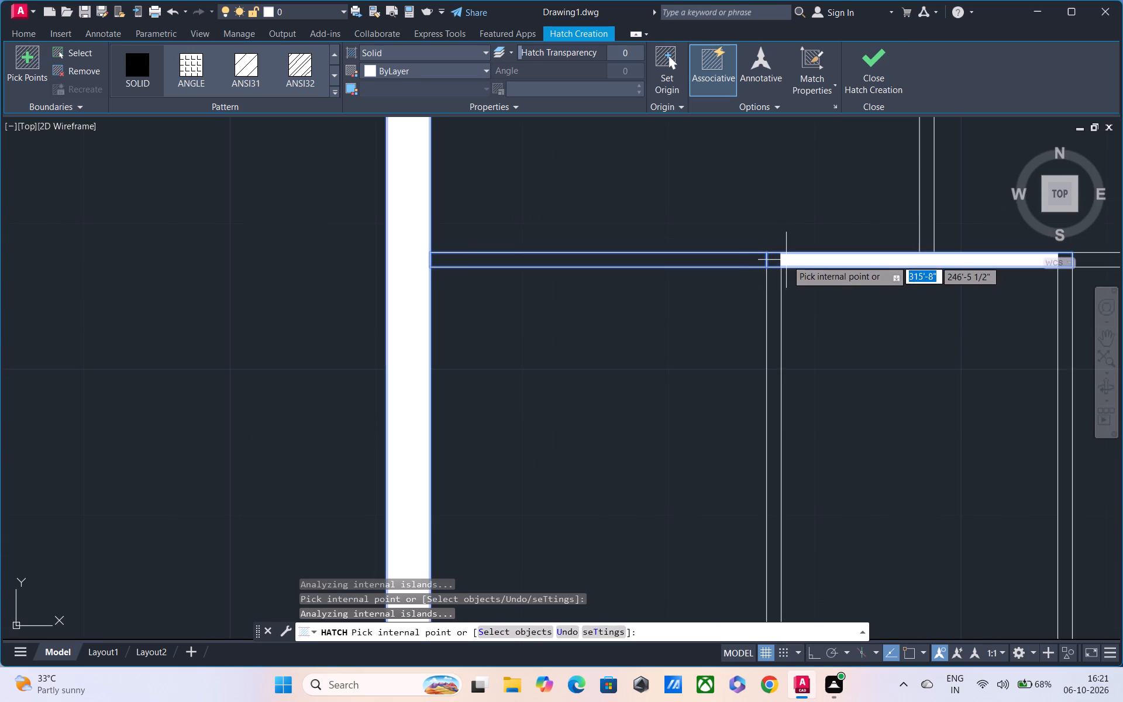
click(774, 260)
click(803, 259)
scroll(808, 285, down, 3)
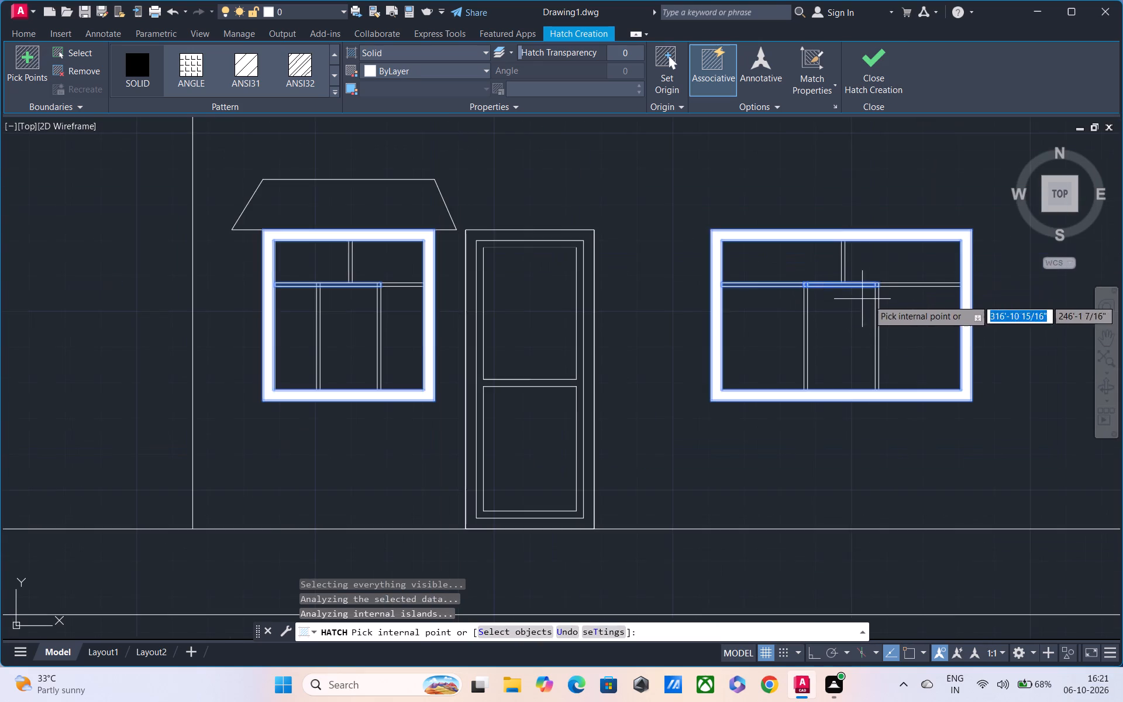
scroll(915, 294, up, 3)
click(906, 261)
scroll(790, 281, down, 1)
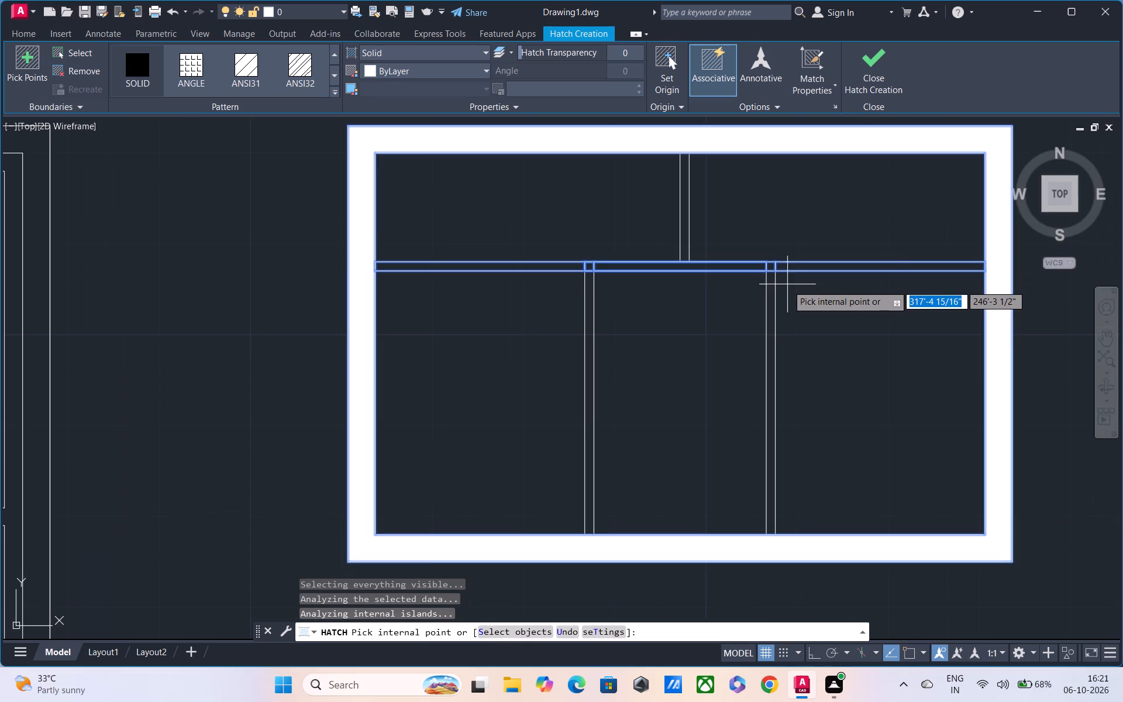
scroll(766, 300, up, 2)
click(781, 270)
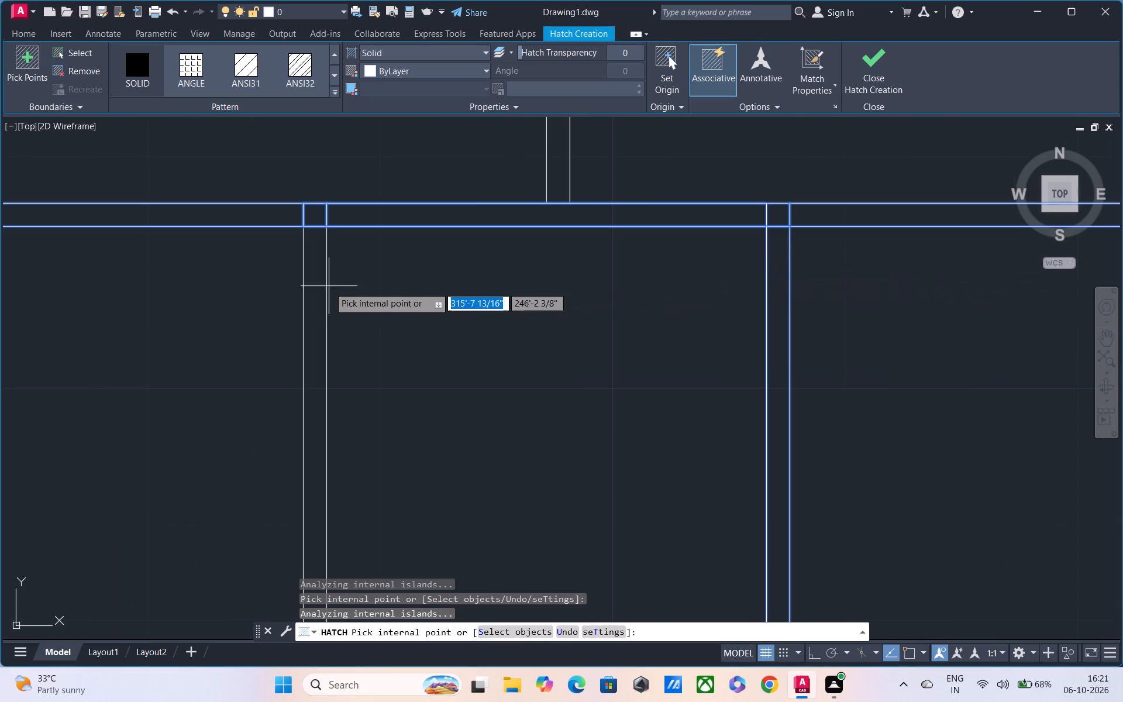
click(315, 271)
scroll(366, 263, down, 2)
scroll(425, 201, up, 3)
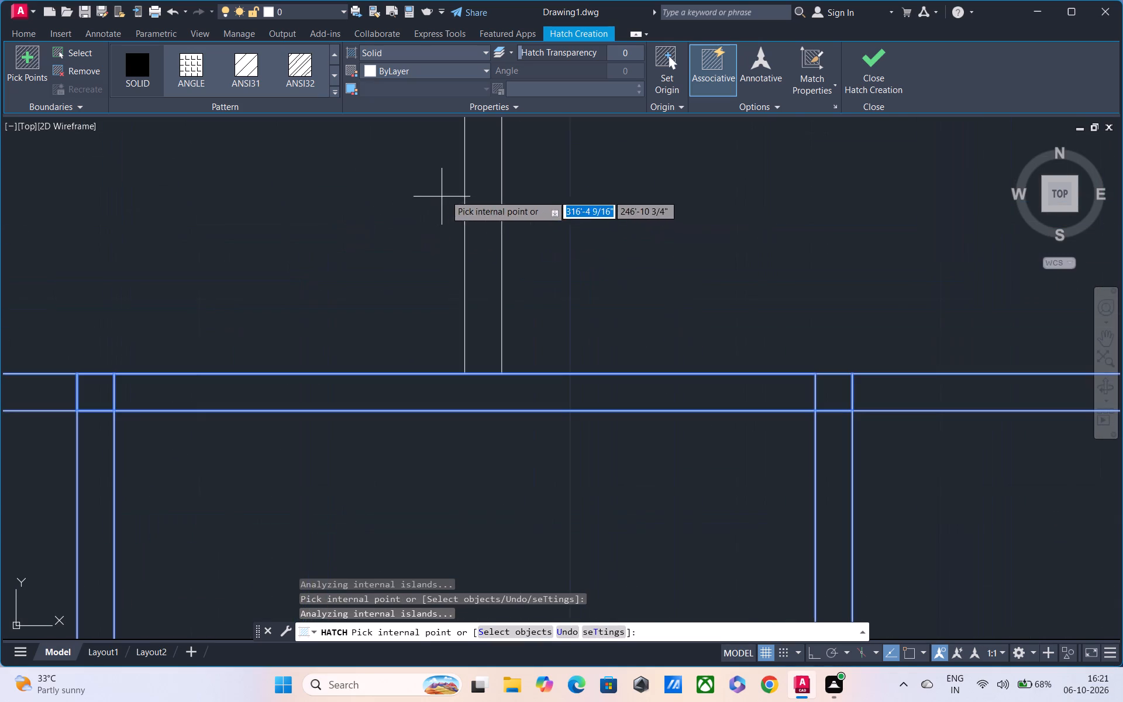
click(478, 195)
click(883, 70)
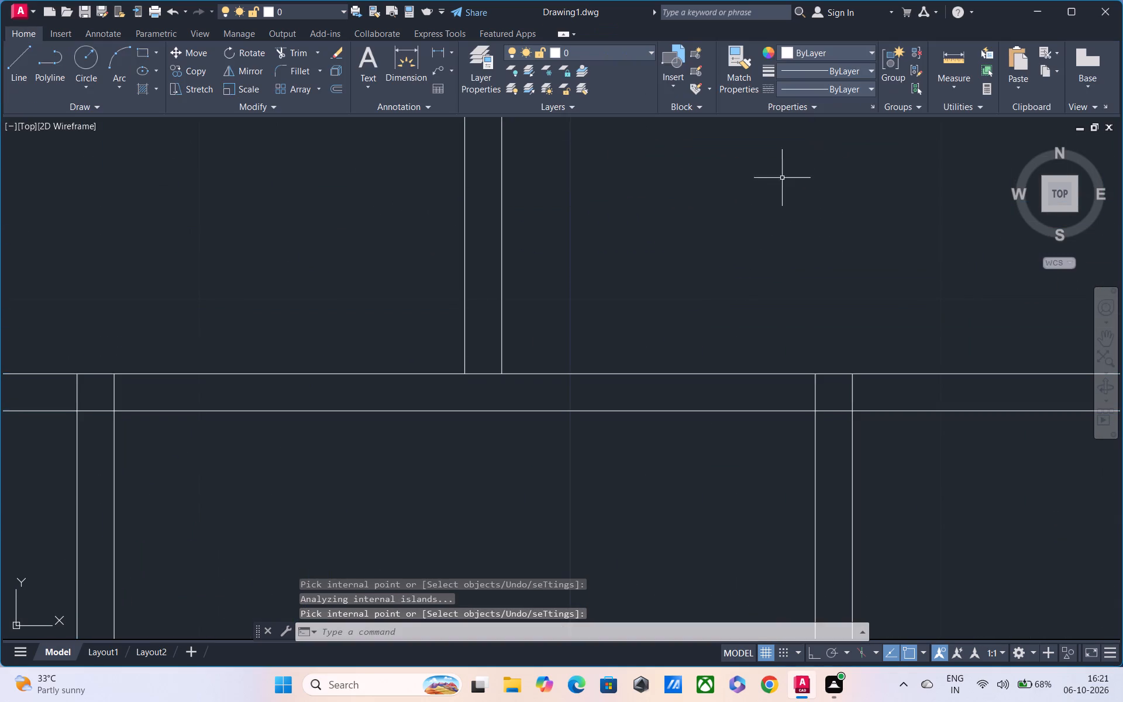
Trim the overlapping lines where the larger ground-floor window's lower-left vertical glazing bar meets the horizontal bar.
scroll(777, 203, down, 4)
scroll(733, 278, down, 1)
scroll(687, 258, up, 3)
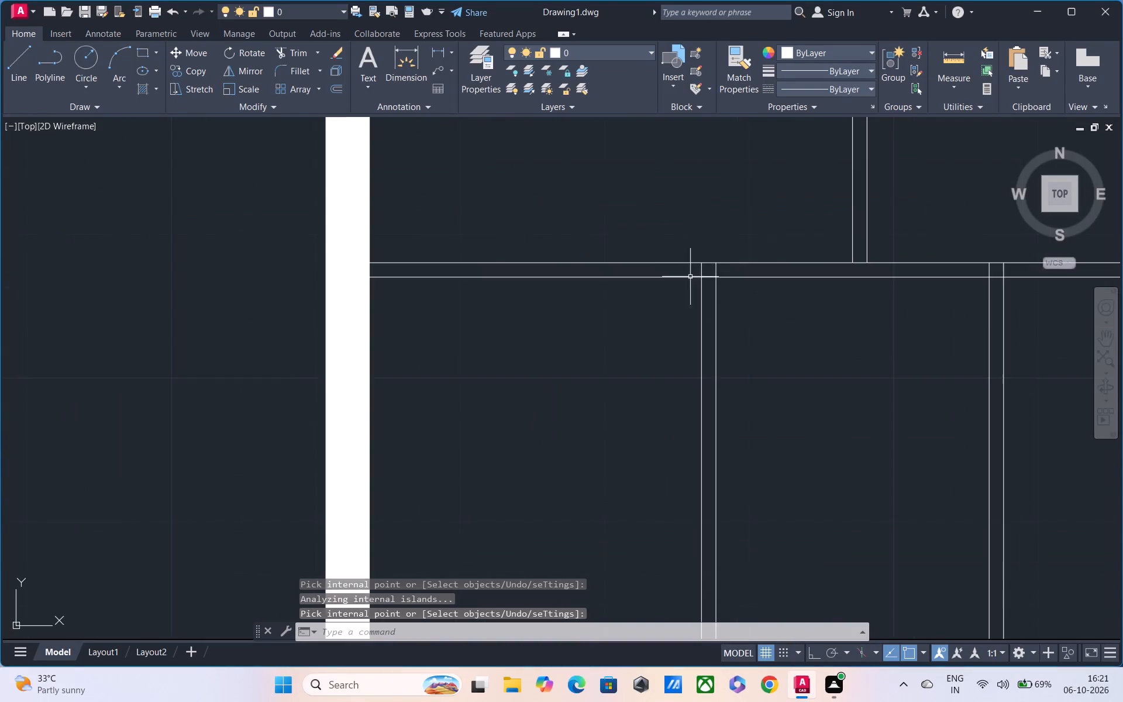
scroll(691, 278, up, 2)
click(696, 250)
click(707, 266)
click(726, 269)
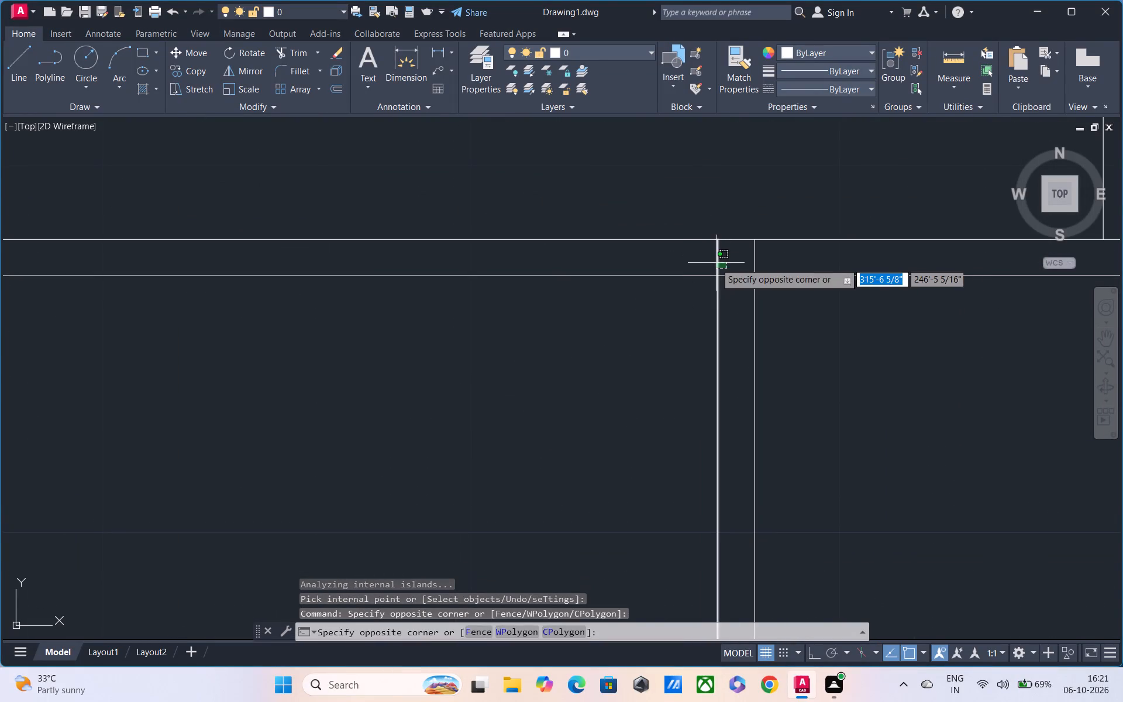
click(724, 270)
text(TR)
key(Return)
drag(708, 254, 715, 257)
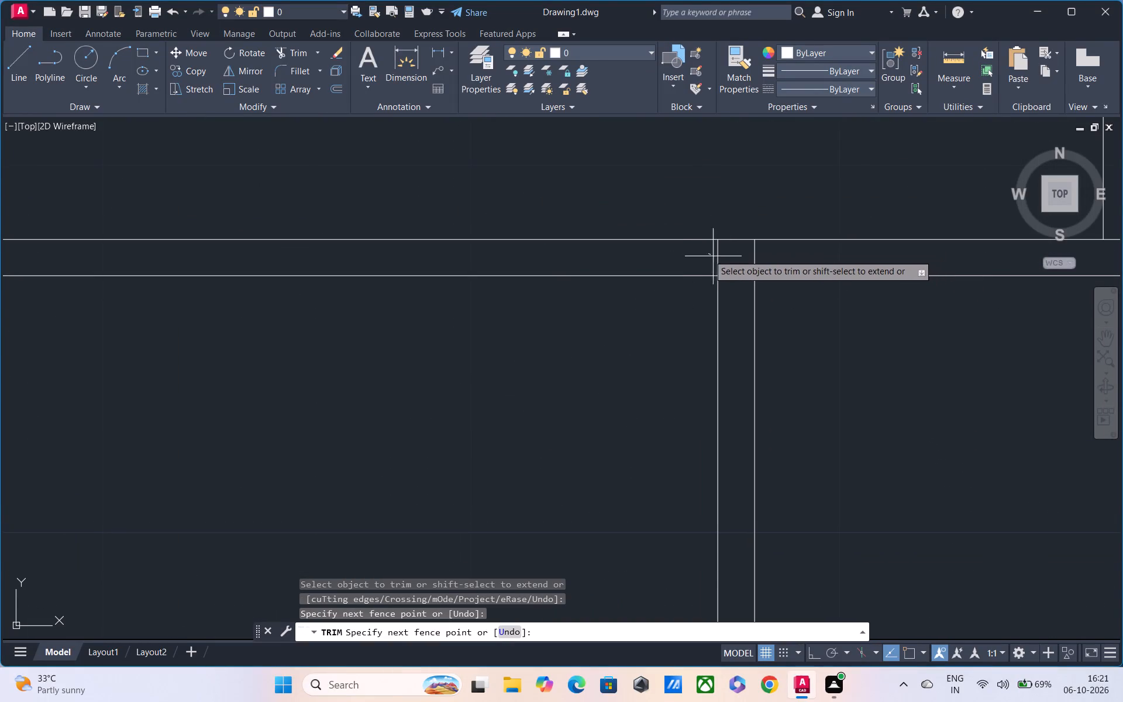
drag(715, 257, 735, 297)
Trim the overlapping lines where the lower-right and upper vertical glazing bars meet the same window's horizontal bar.
scroll(745, 298, down, 4)
scroll(841, 295, up, 4)
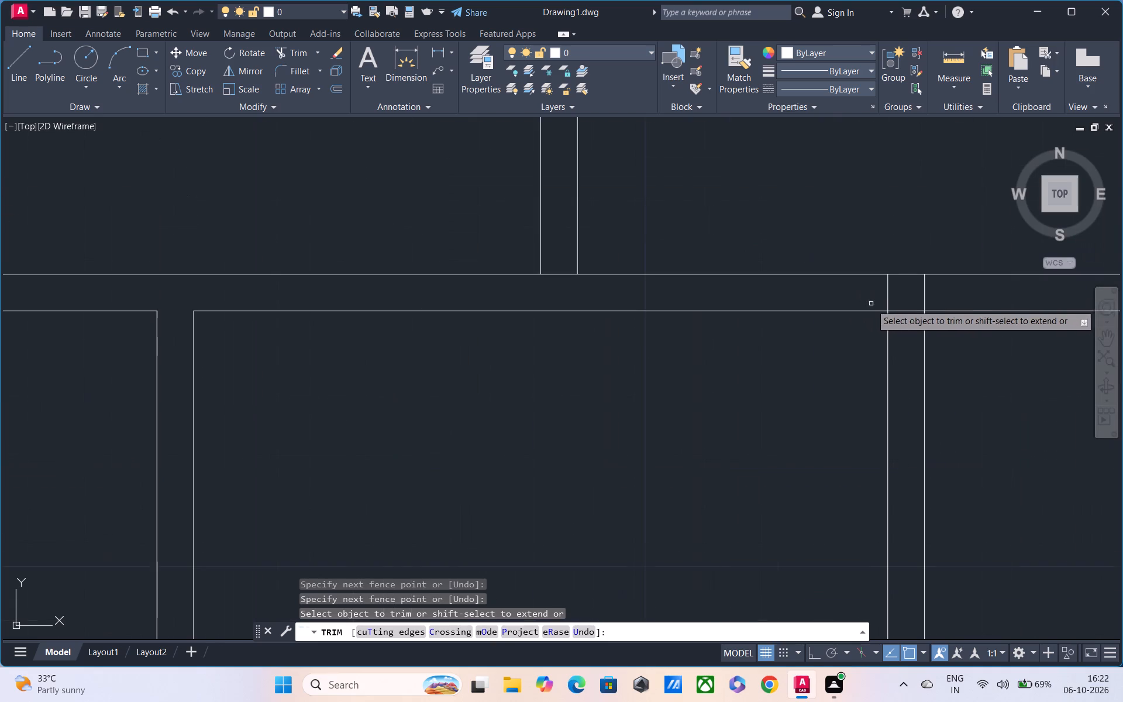
drag(948, 287, 911, 335)
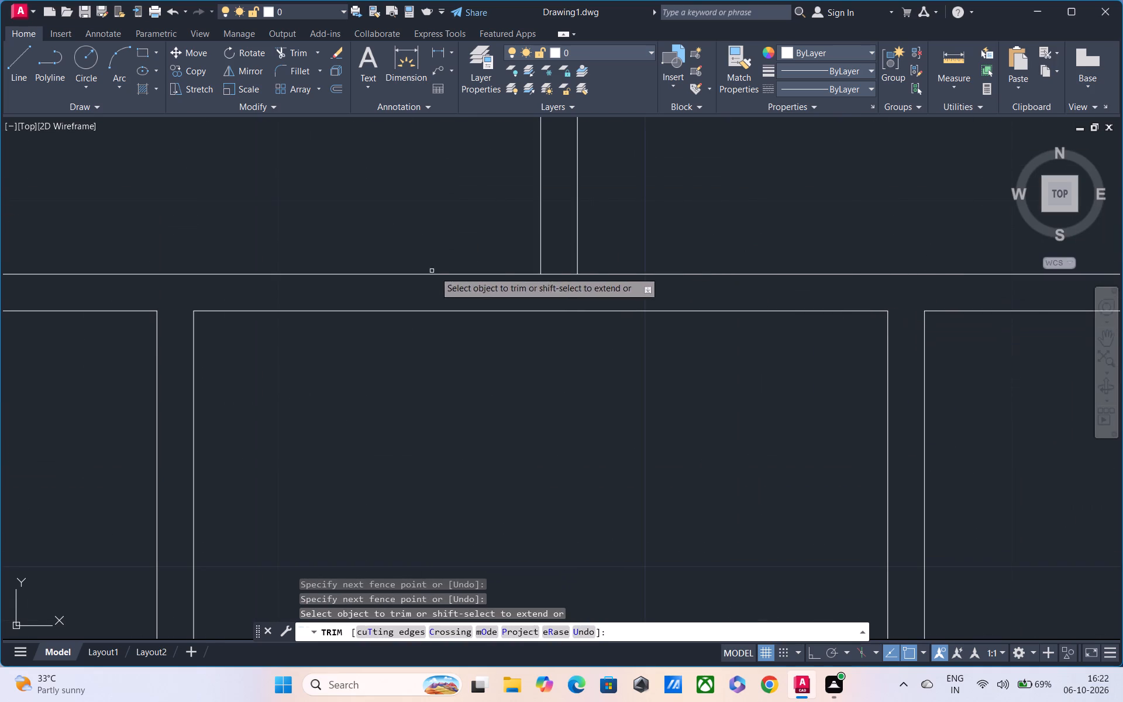
click(563, 278)
click(559, 258)
scroll(562, 272, down, 3)
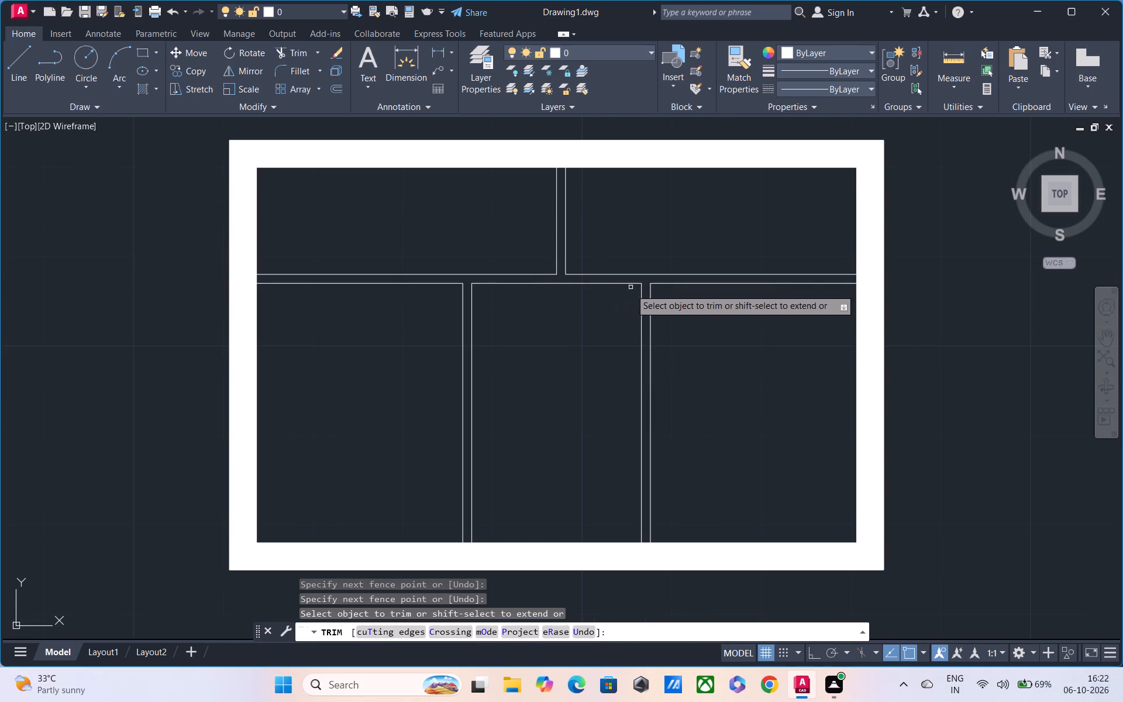
key(Escape)
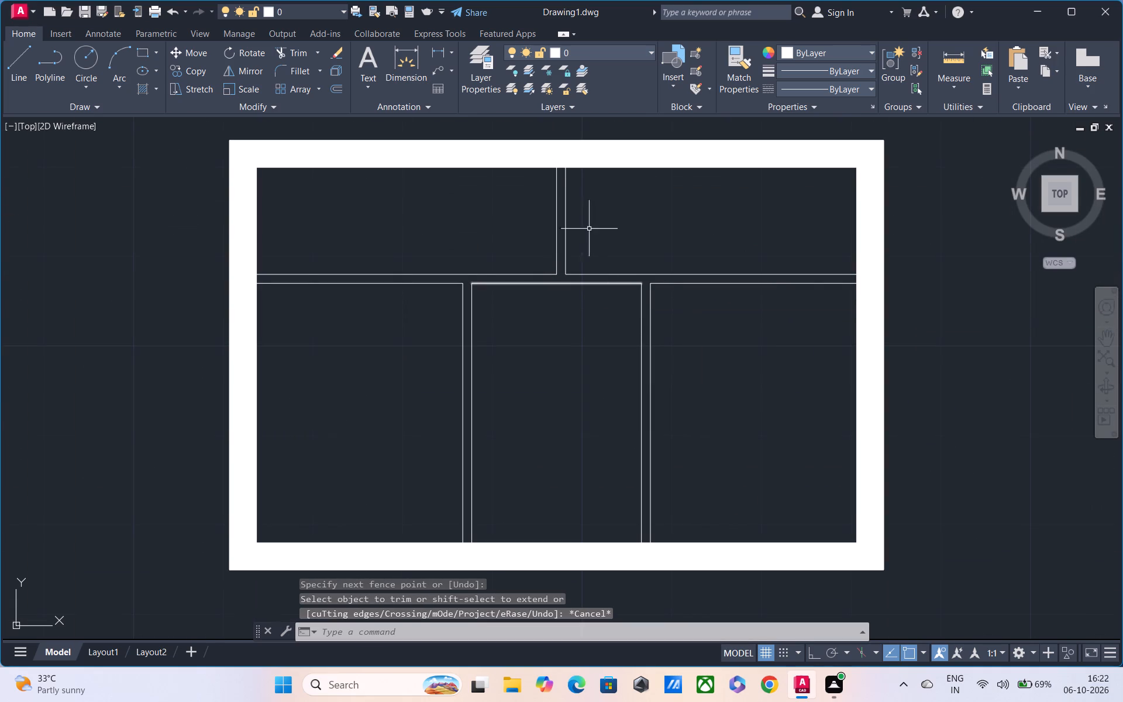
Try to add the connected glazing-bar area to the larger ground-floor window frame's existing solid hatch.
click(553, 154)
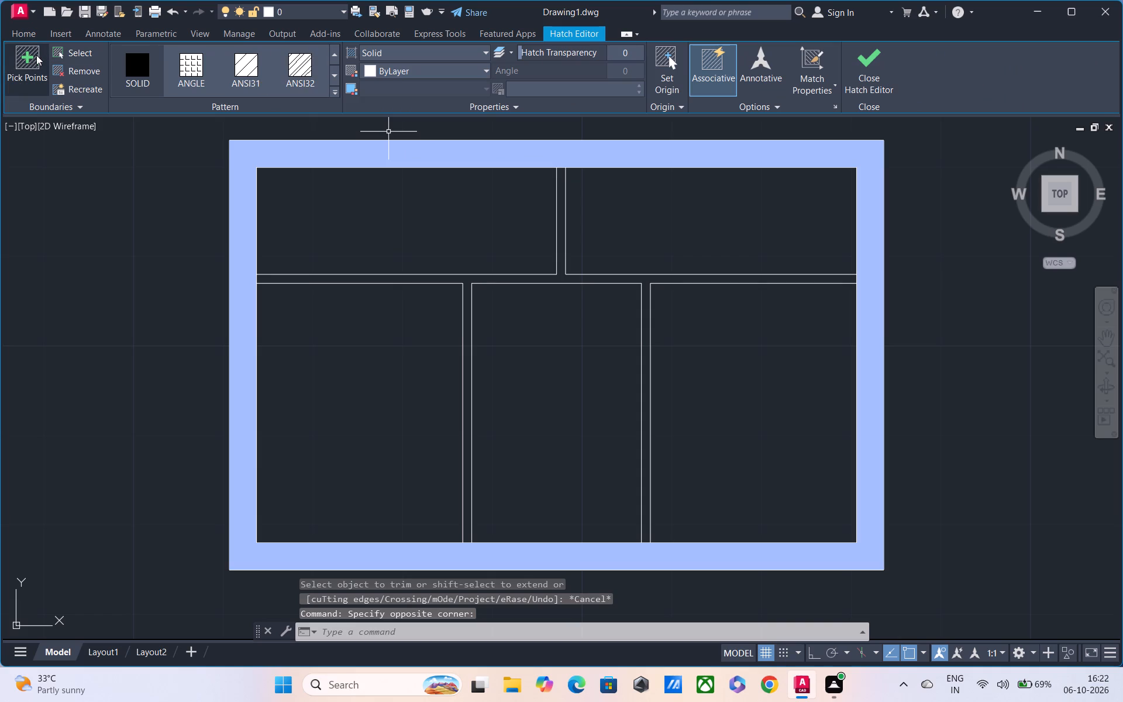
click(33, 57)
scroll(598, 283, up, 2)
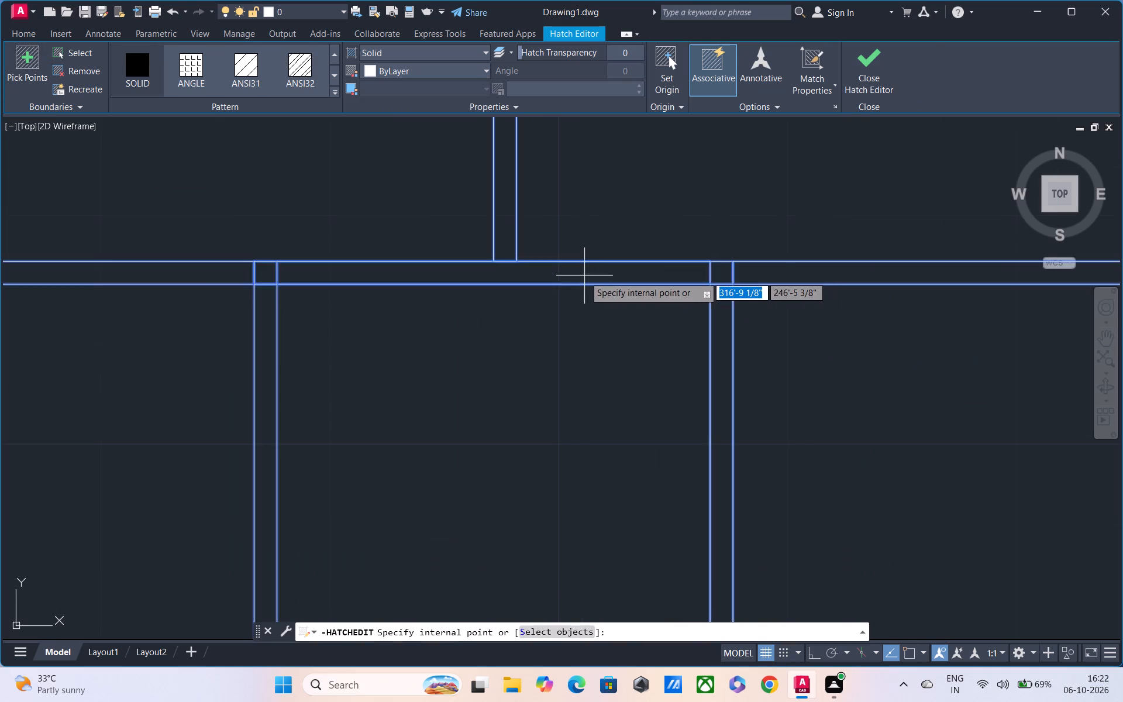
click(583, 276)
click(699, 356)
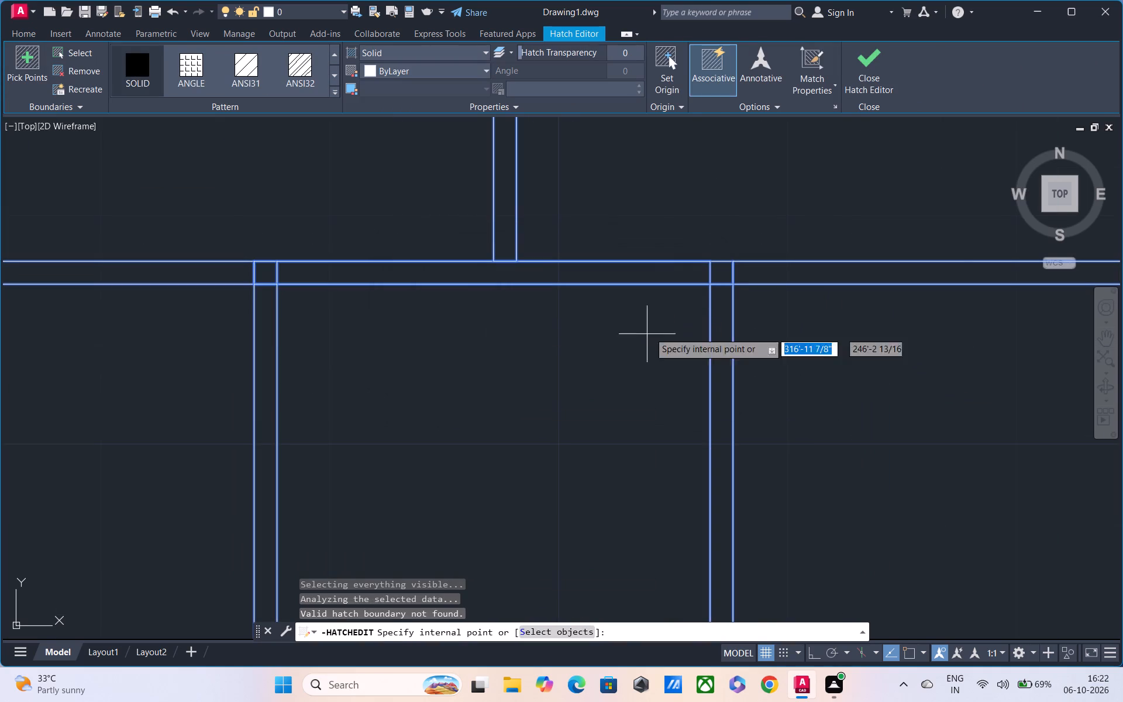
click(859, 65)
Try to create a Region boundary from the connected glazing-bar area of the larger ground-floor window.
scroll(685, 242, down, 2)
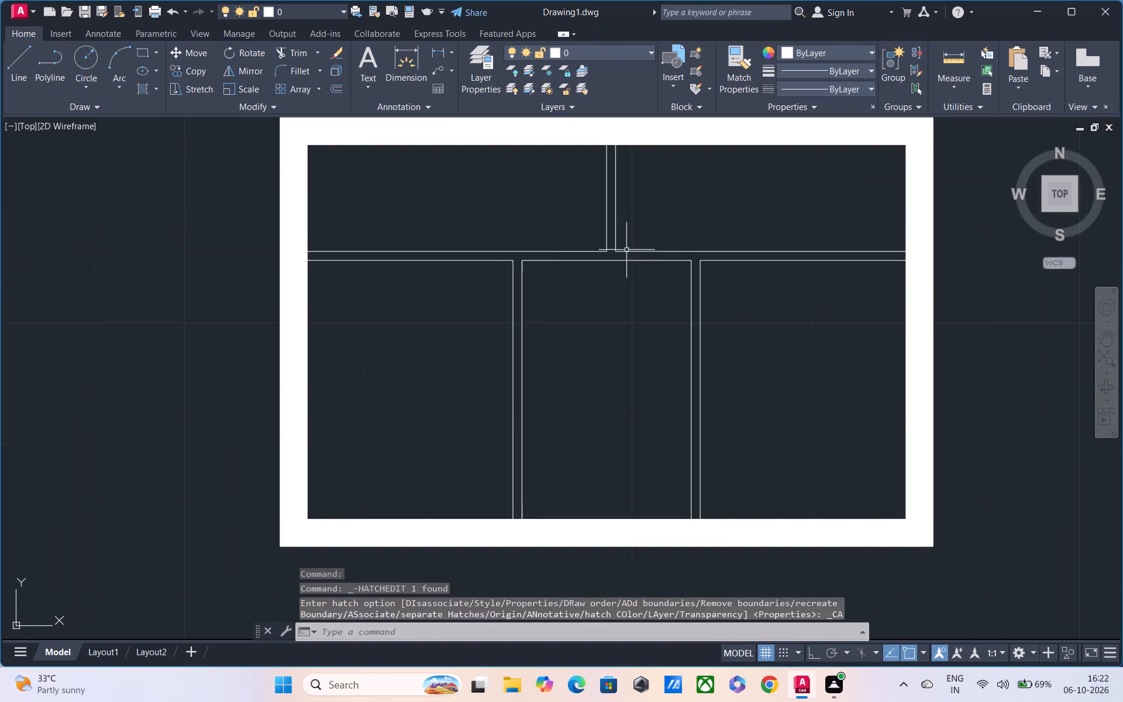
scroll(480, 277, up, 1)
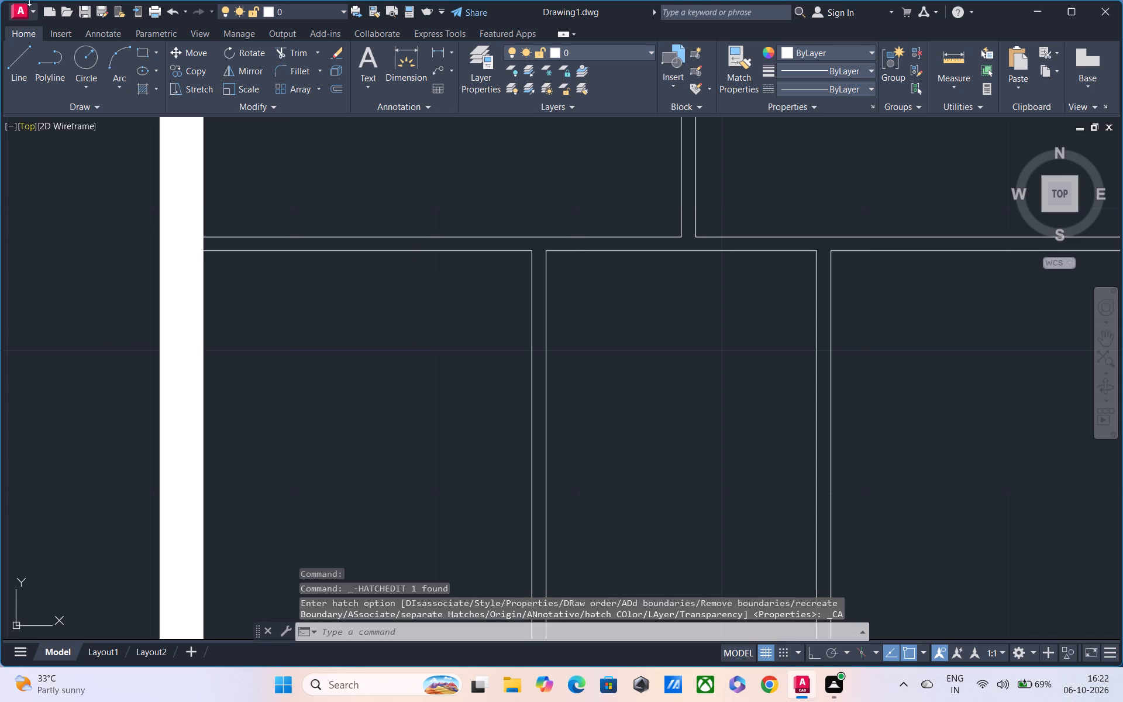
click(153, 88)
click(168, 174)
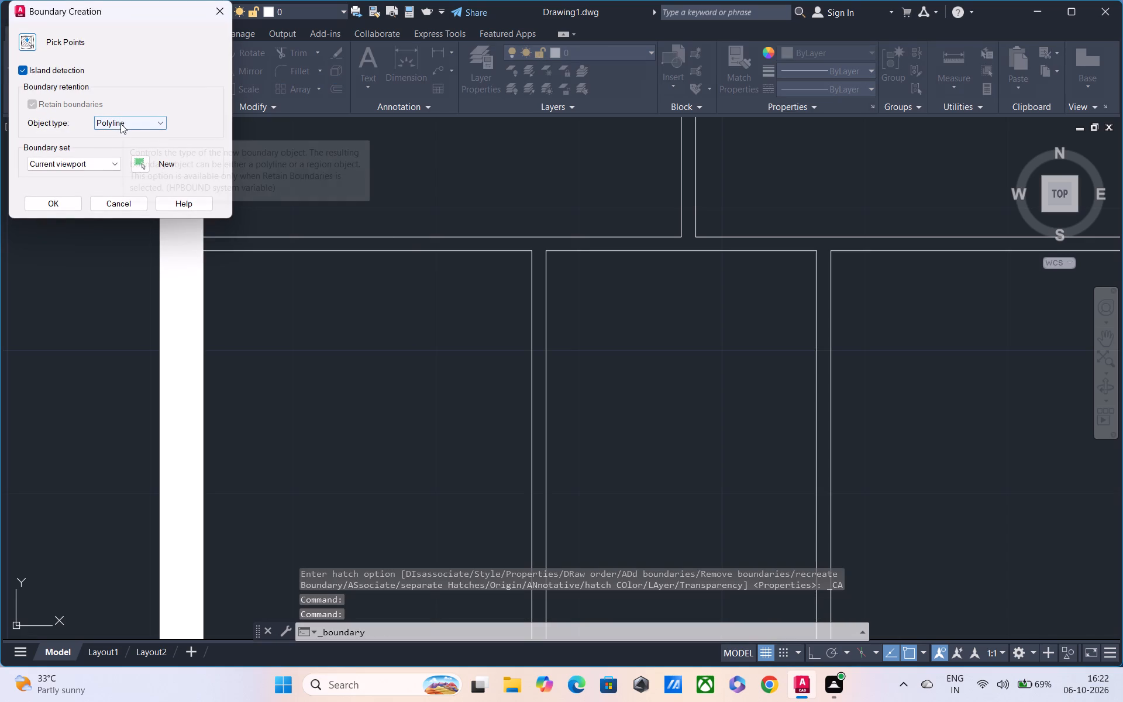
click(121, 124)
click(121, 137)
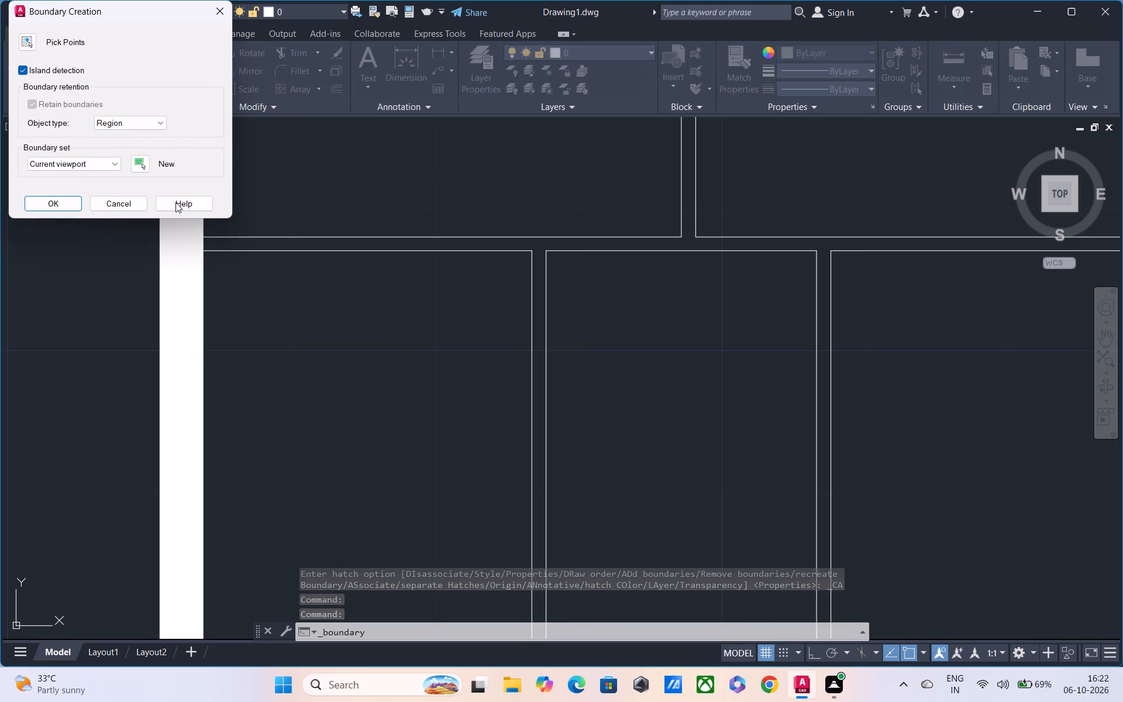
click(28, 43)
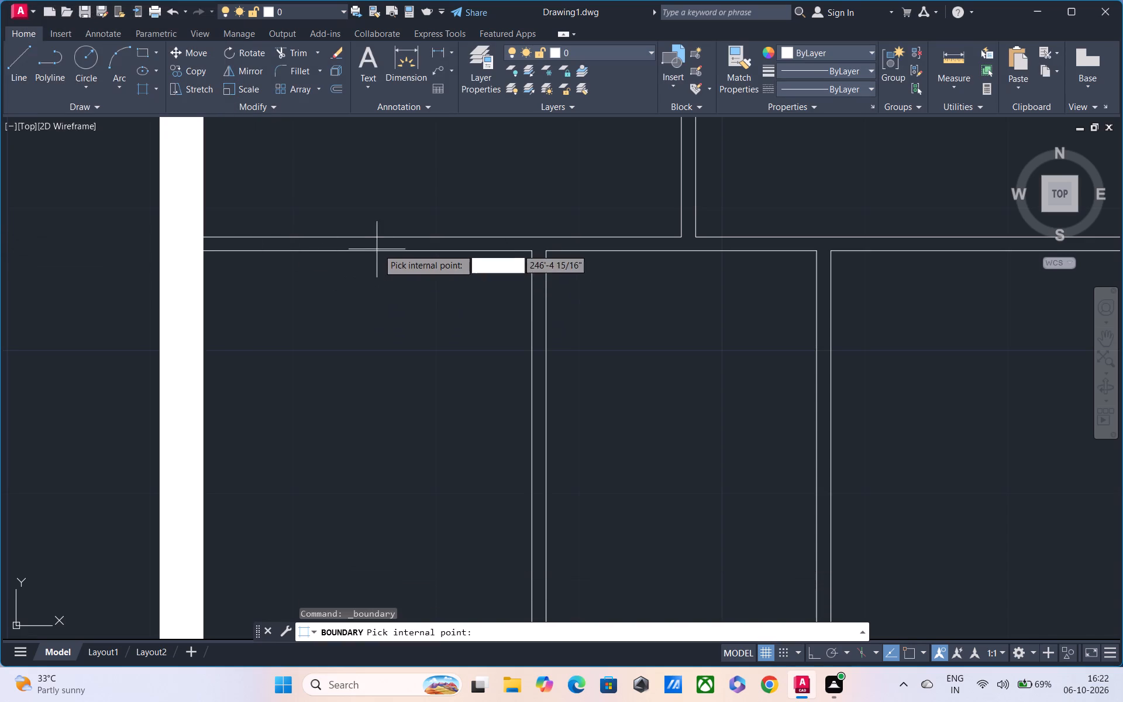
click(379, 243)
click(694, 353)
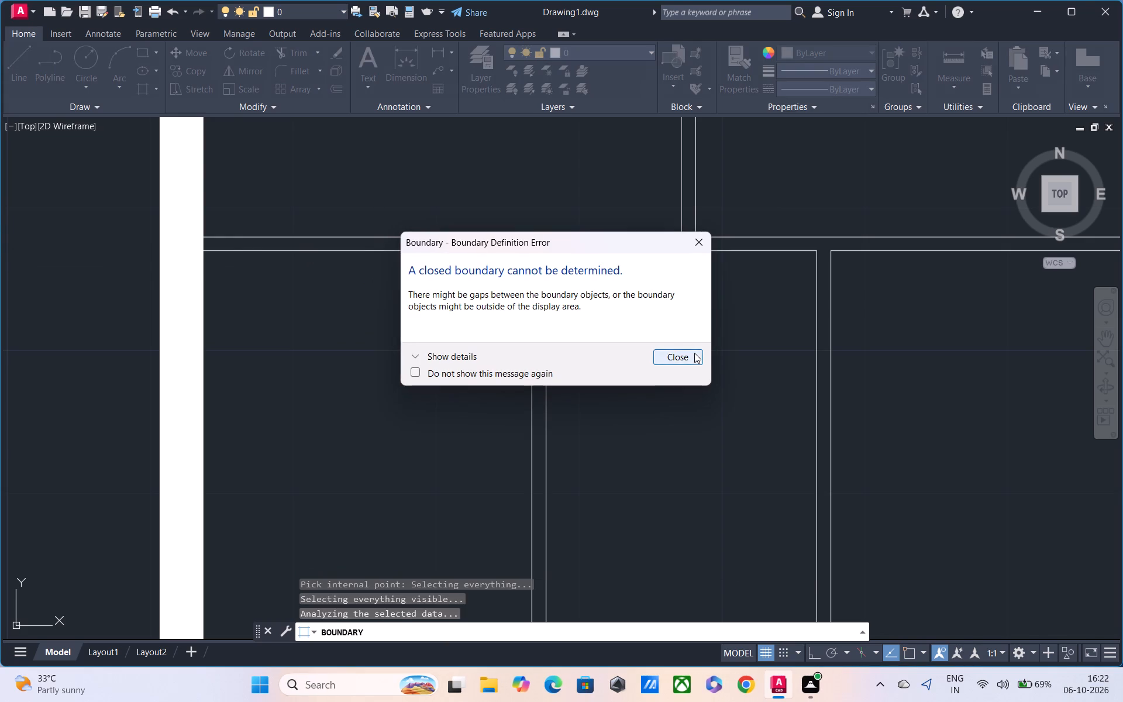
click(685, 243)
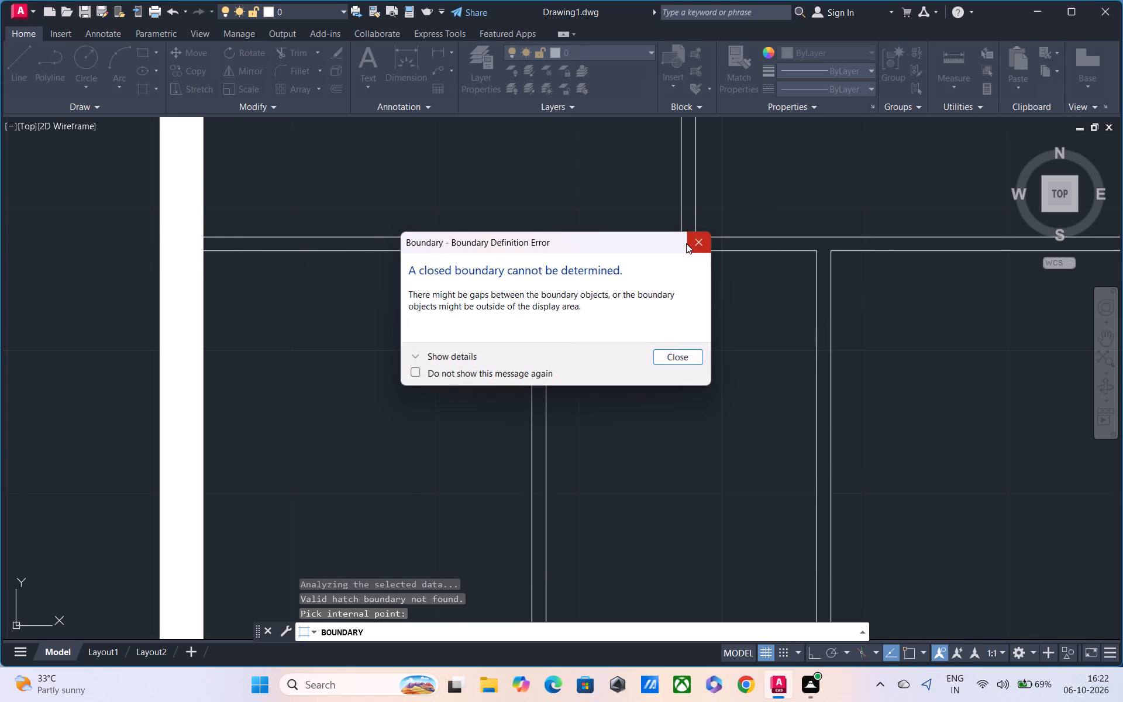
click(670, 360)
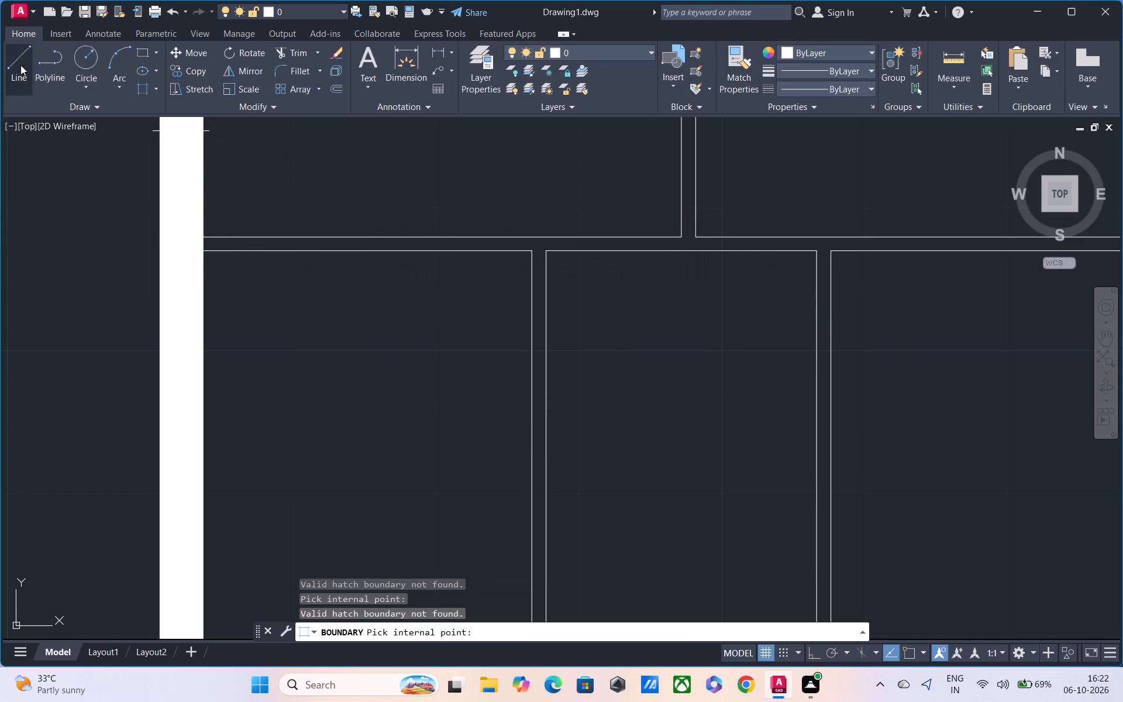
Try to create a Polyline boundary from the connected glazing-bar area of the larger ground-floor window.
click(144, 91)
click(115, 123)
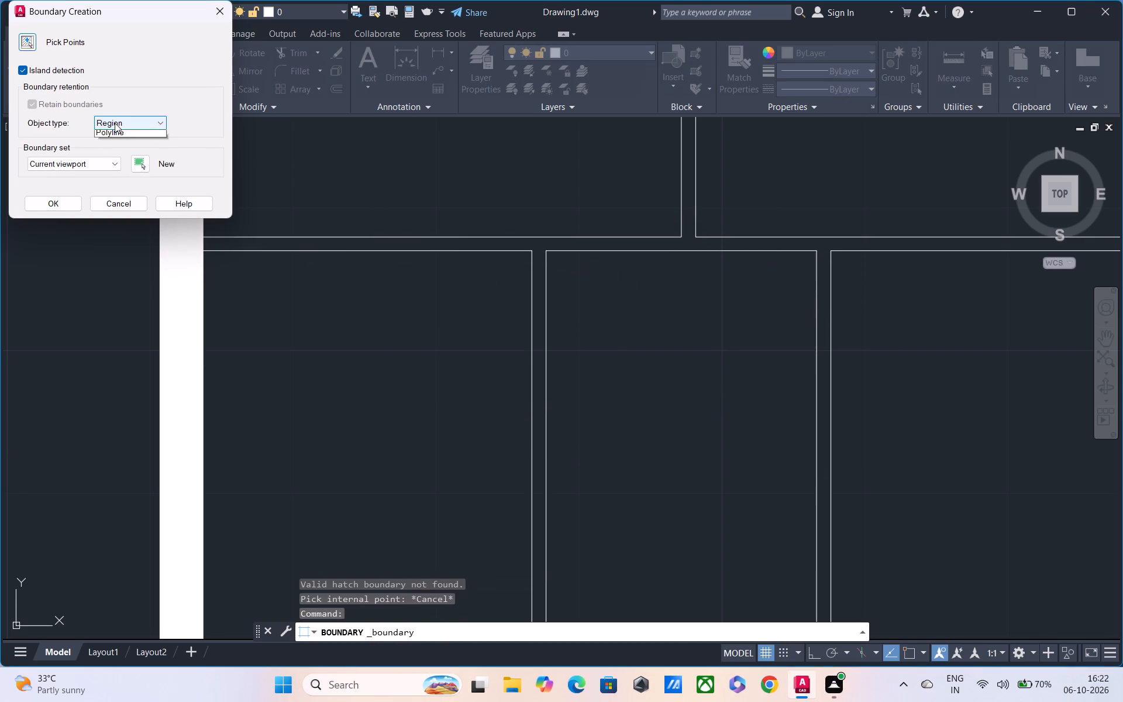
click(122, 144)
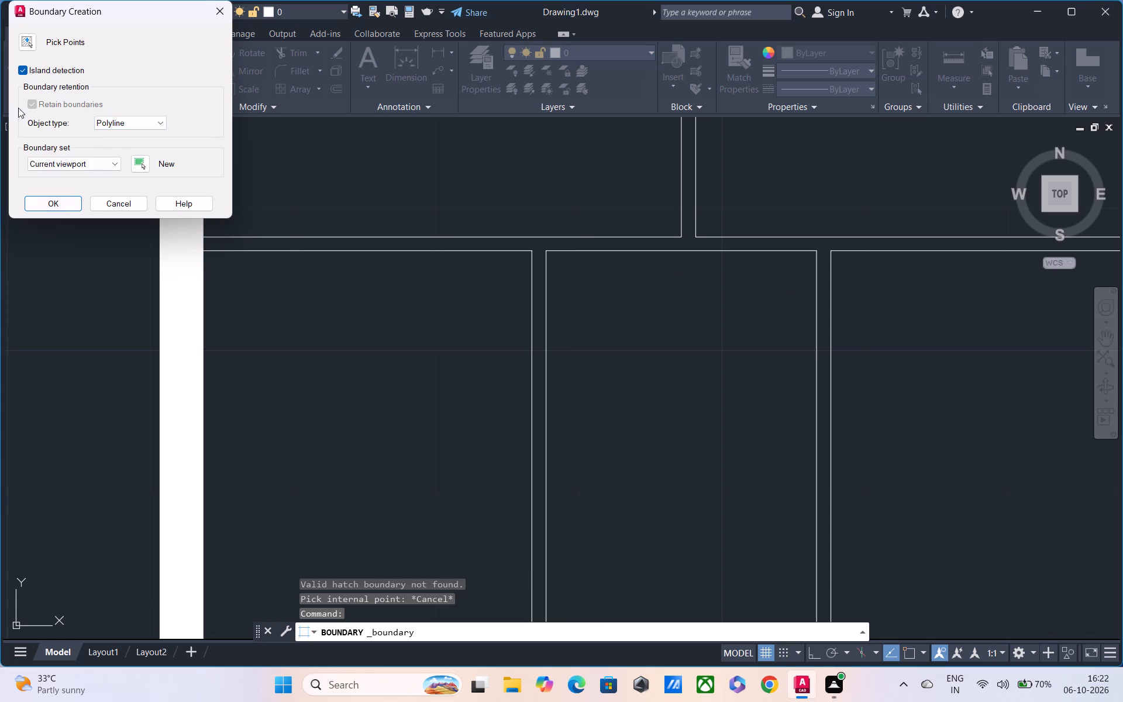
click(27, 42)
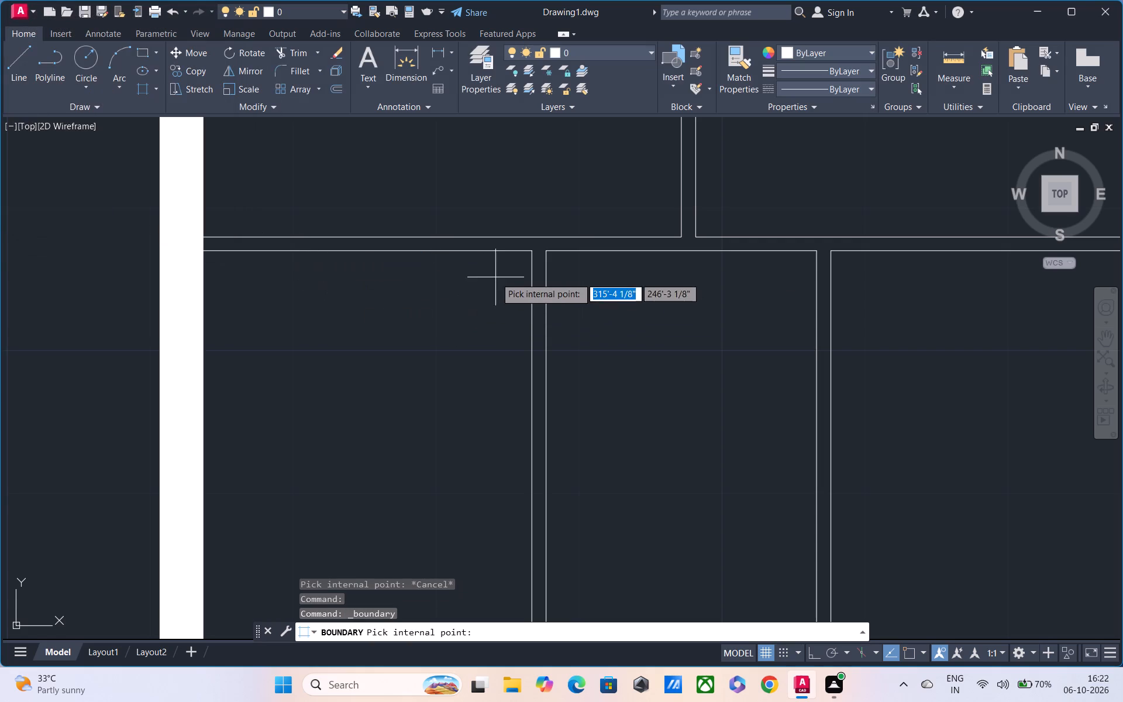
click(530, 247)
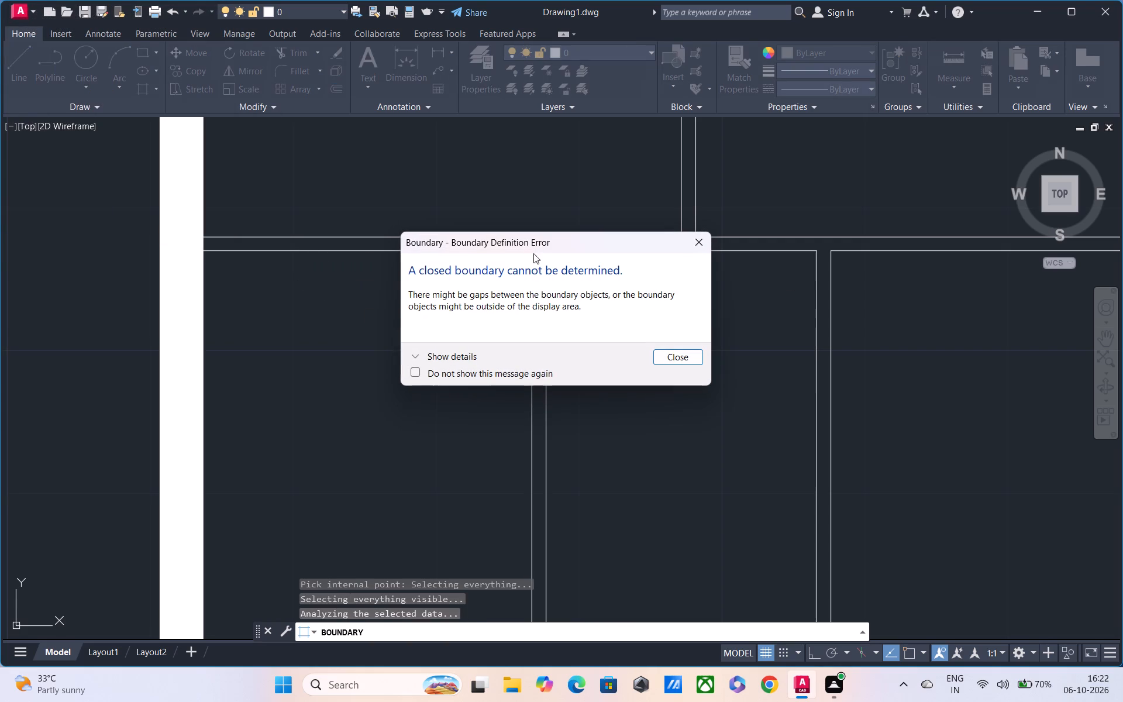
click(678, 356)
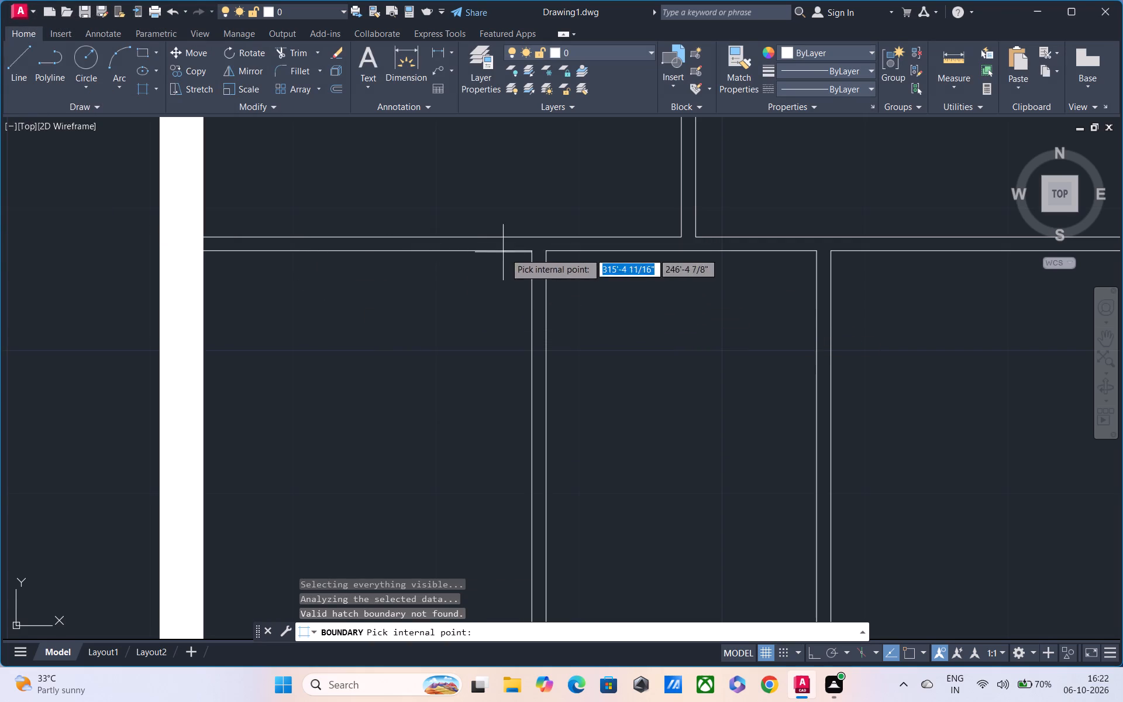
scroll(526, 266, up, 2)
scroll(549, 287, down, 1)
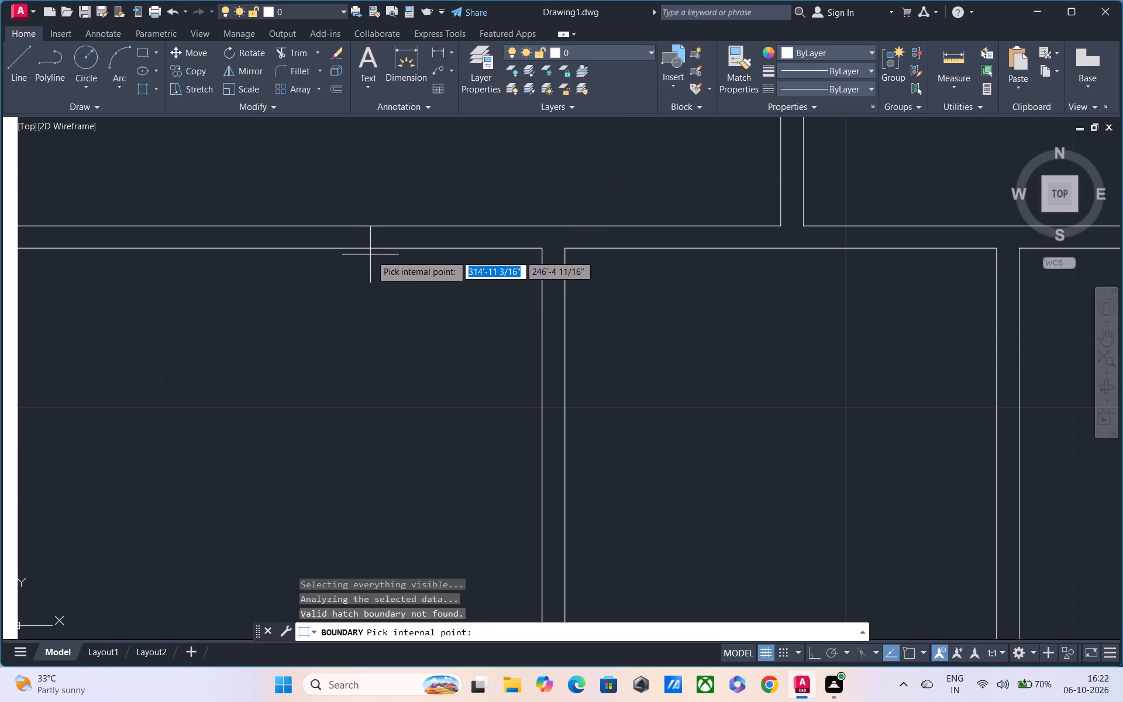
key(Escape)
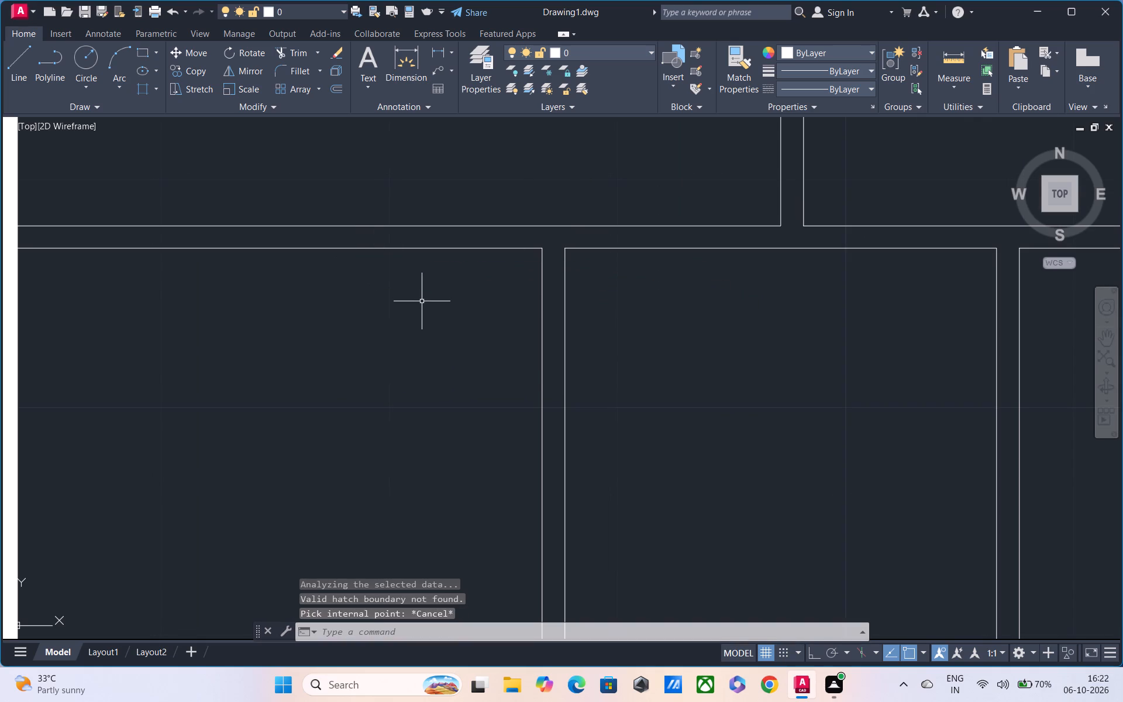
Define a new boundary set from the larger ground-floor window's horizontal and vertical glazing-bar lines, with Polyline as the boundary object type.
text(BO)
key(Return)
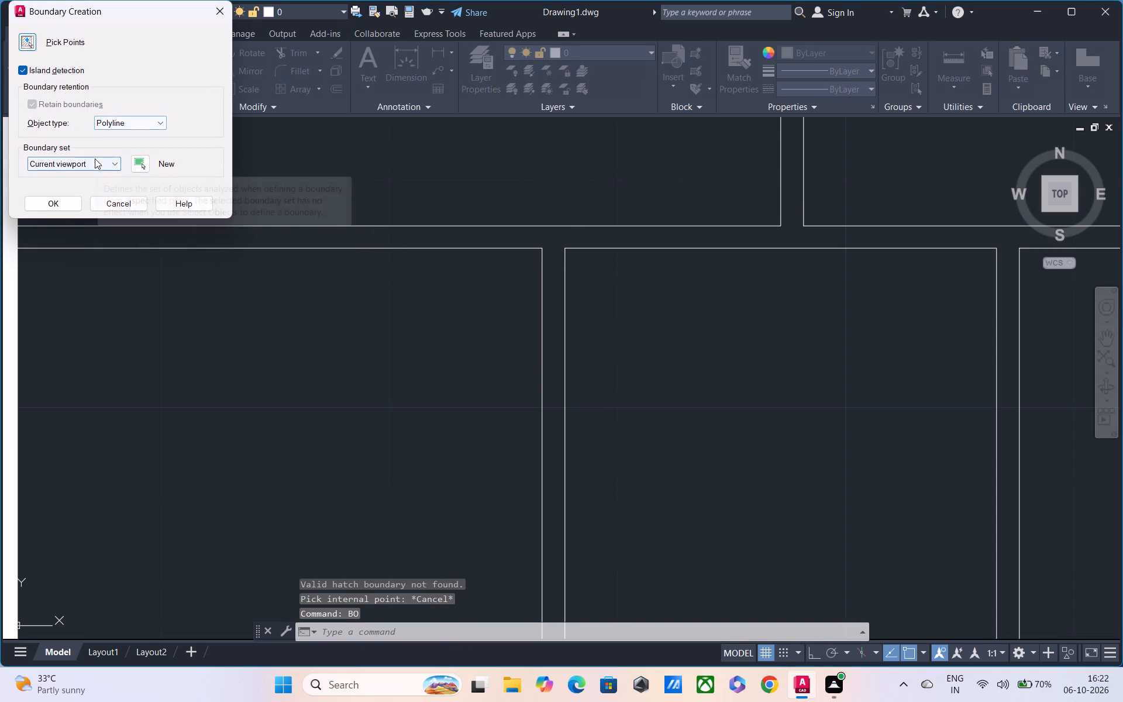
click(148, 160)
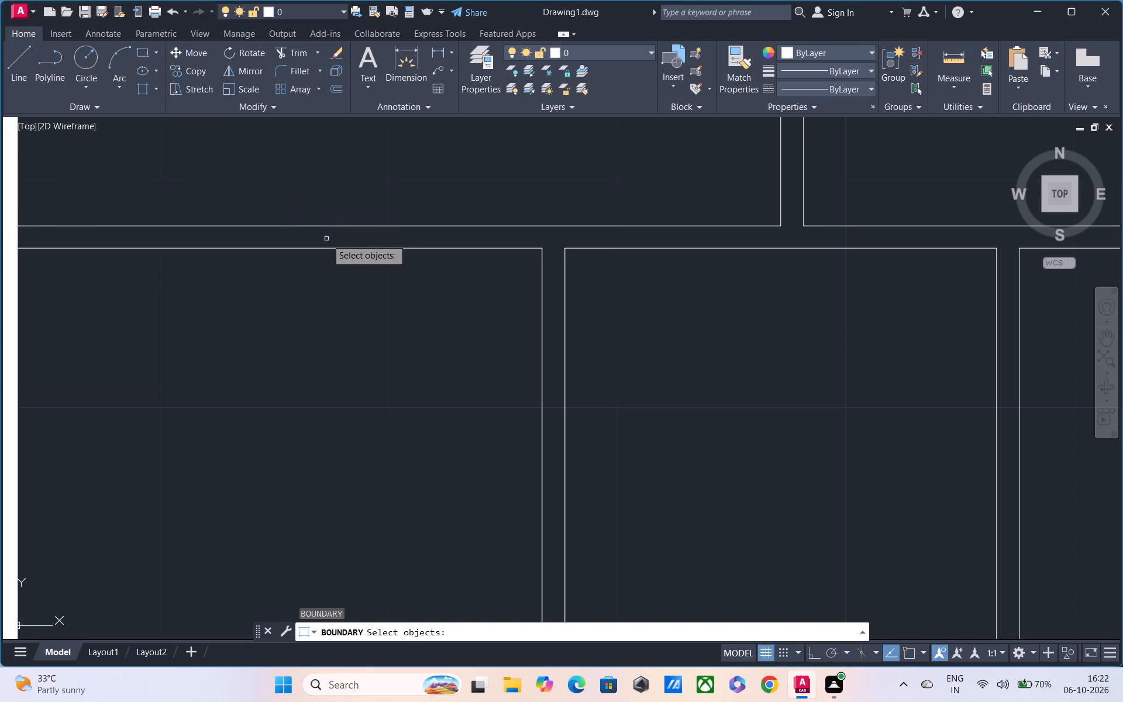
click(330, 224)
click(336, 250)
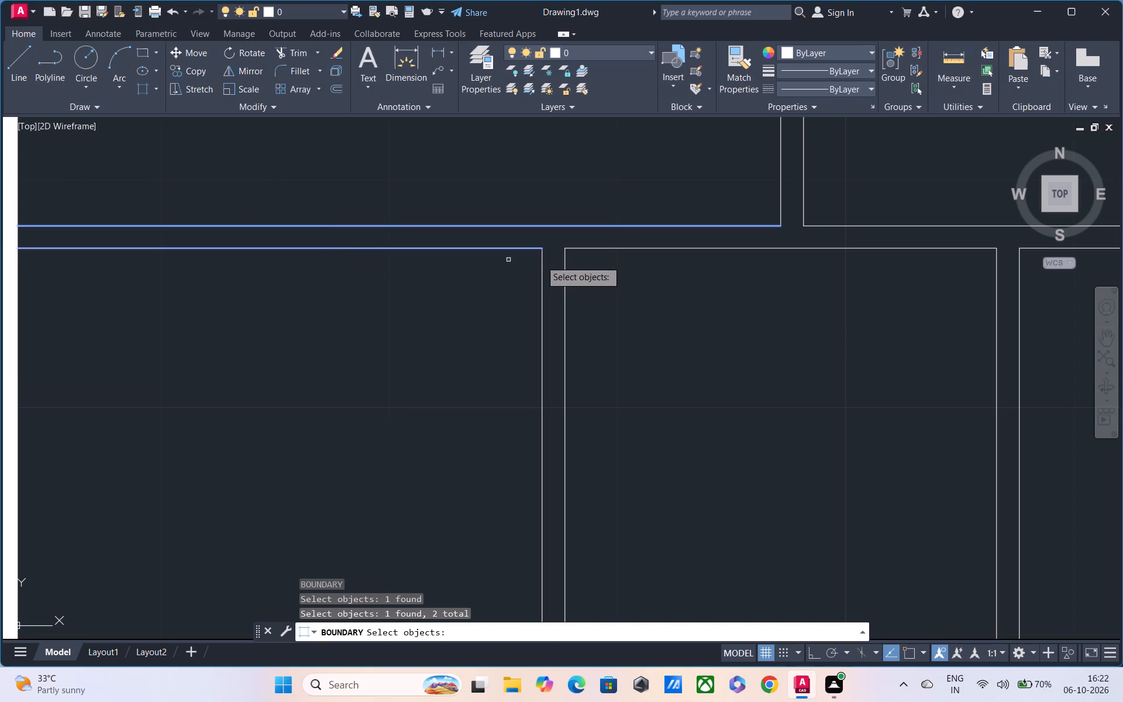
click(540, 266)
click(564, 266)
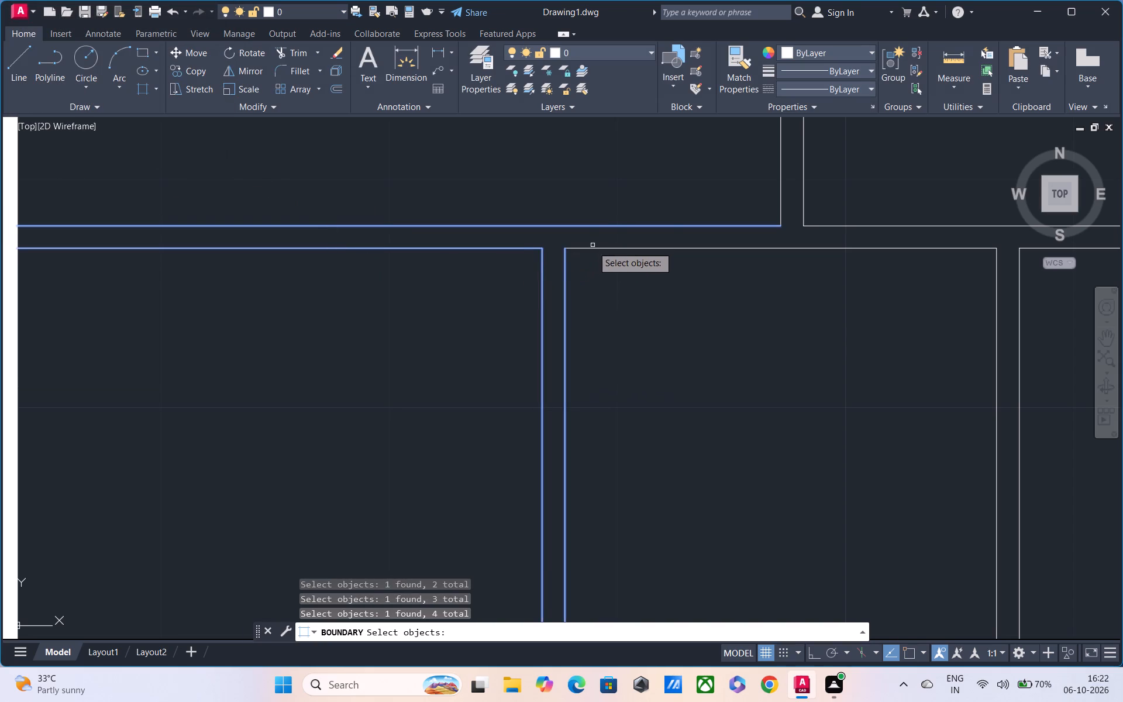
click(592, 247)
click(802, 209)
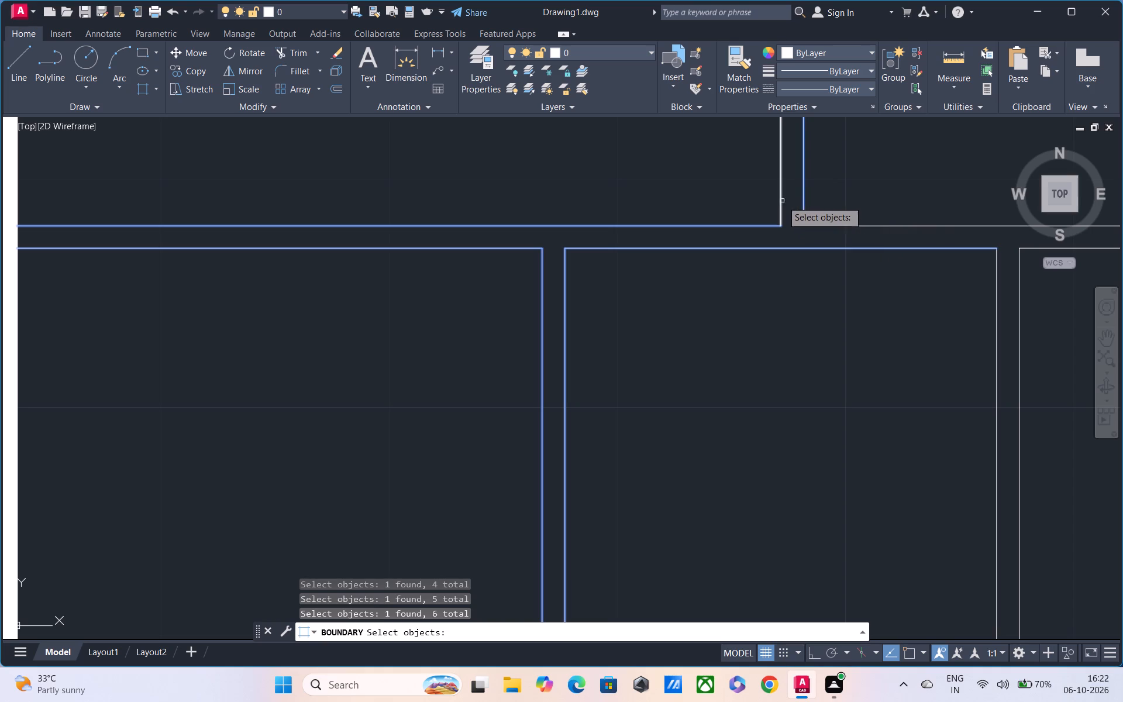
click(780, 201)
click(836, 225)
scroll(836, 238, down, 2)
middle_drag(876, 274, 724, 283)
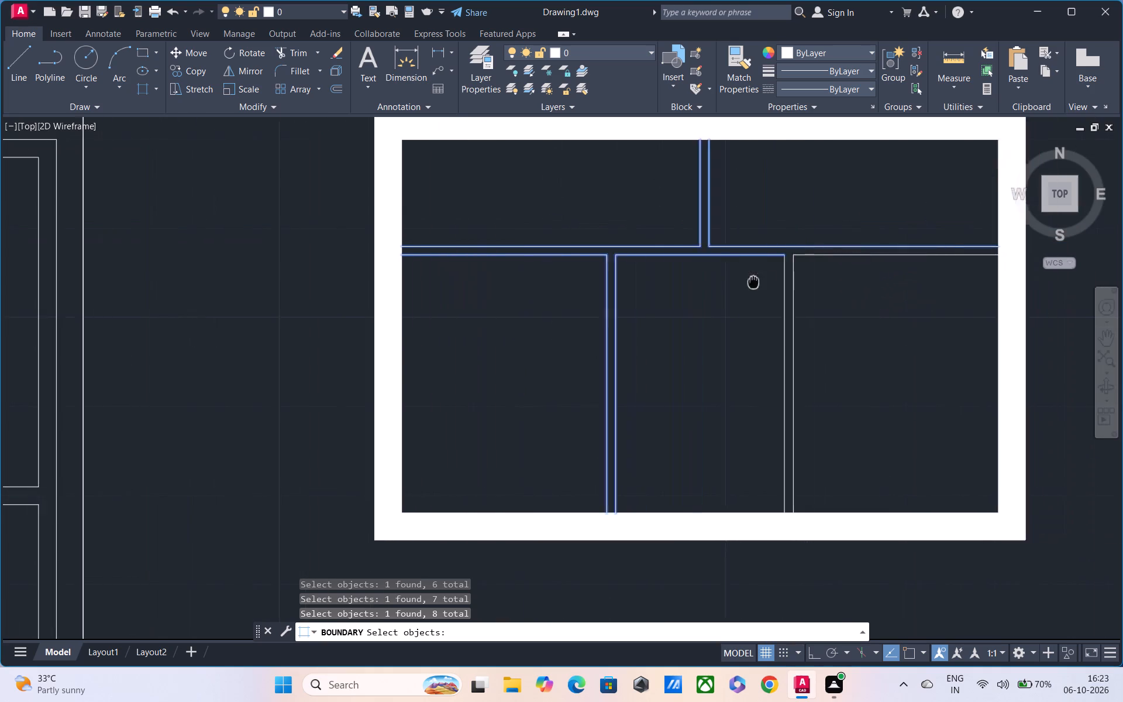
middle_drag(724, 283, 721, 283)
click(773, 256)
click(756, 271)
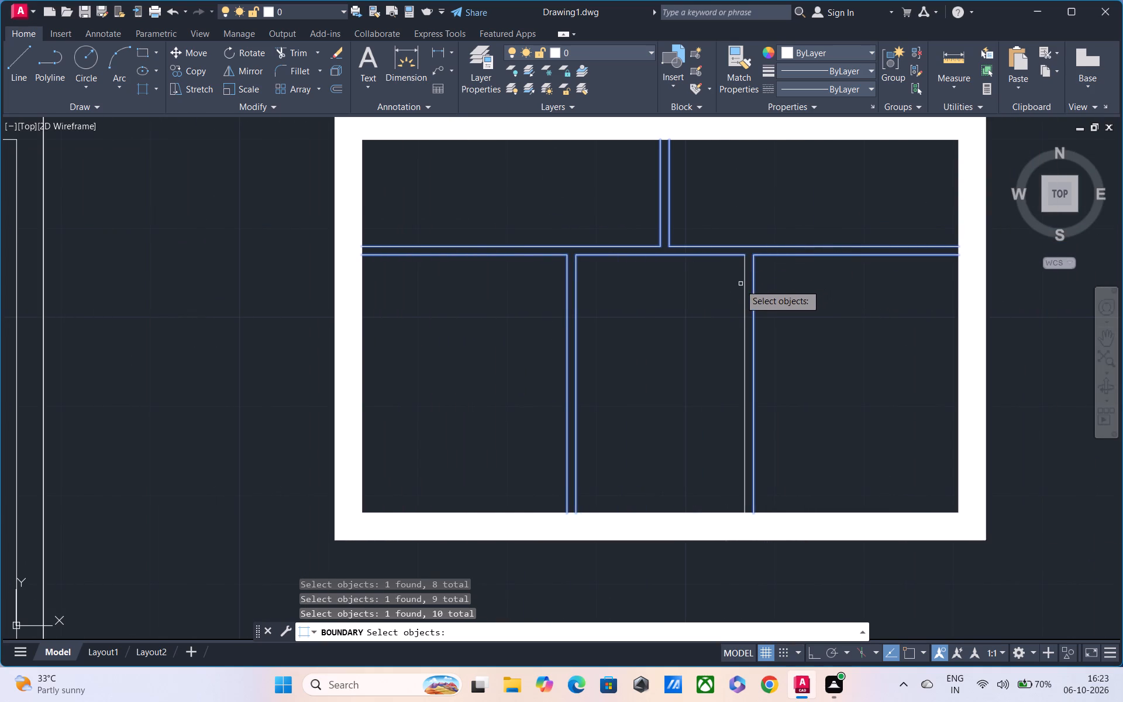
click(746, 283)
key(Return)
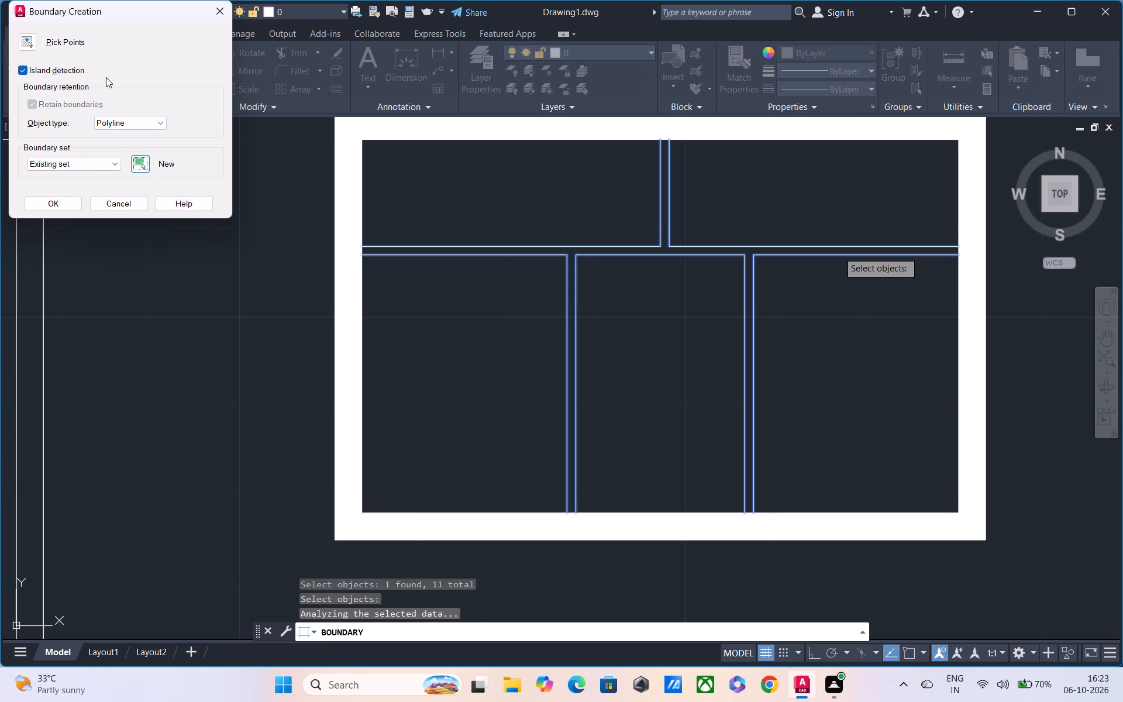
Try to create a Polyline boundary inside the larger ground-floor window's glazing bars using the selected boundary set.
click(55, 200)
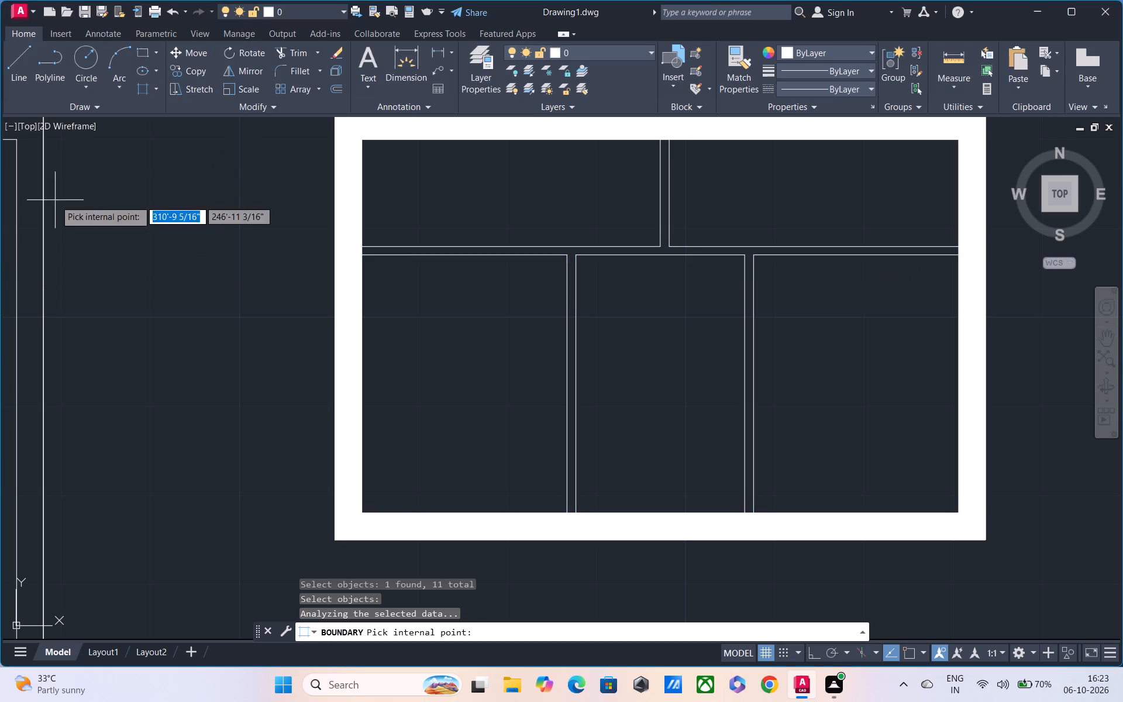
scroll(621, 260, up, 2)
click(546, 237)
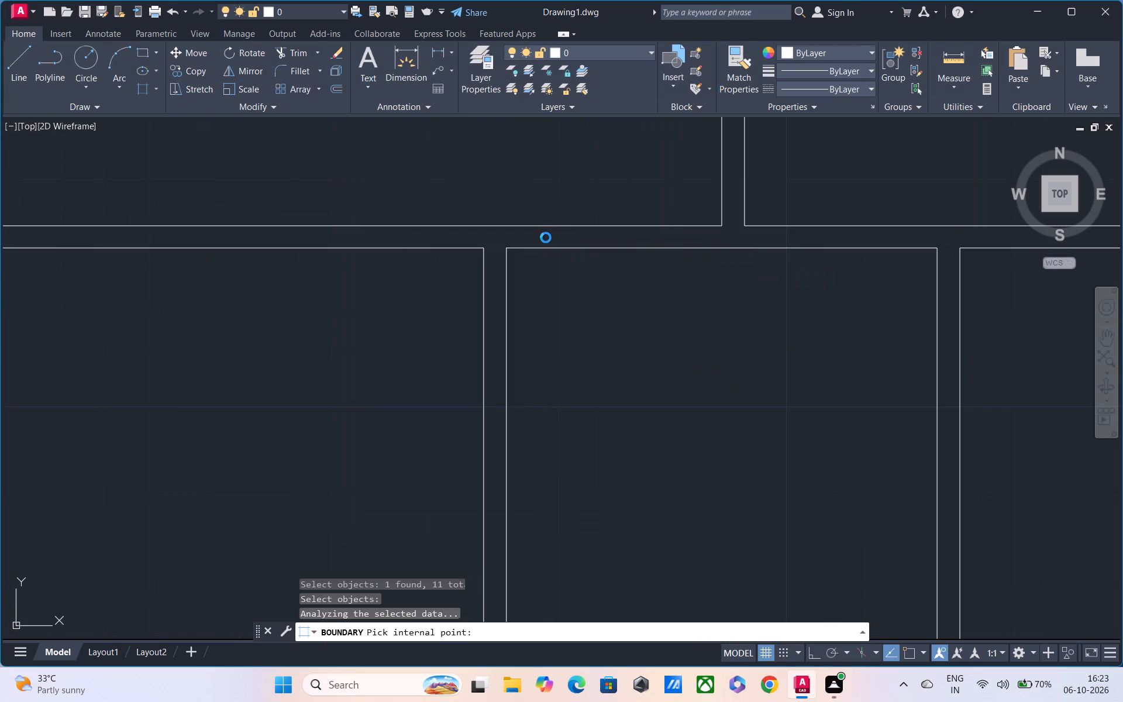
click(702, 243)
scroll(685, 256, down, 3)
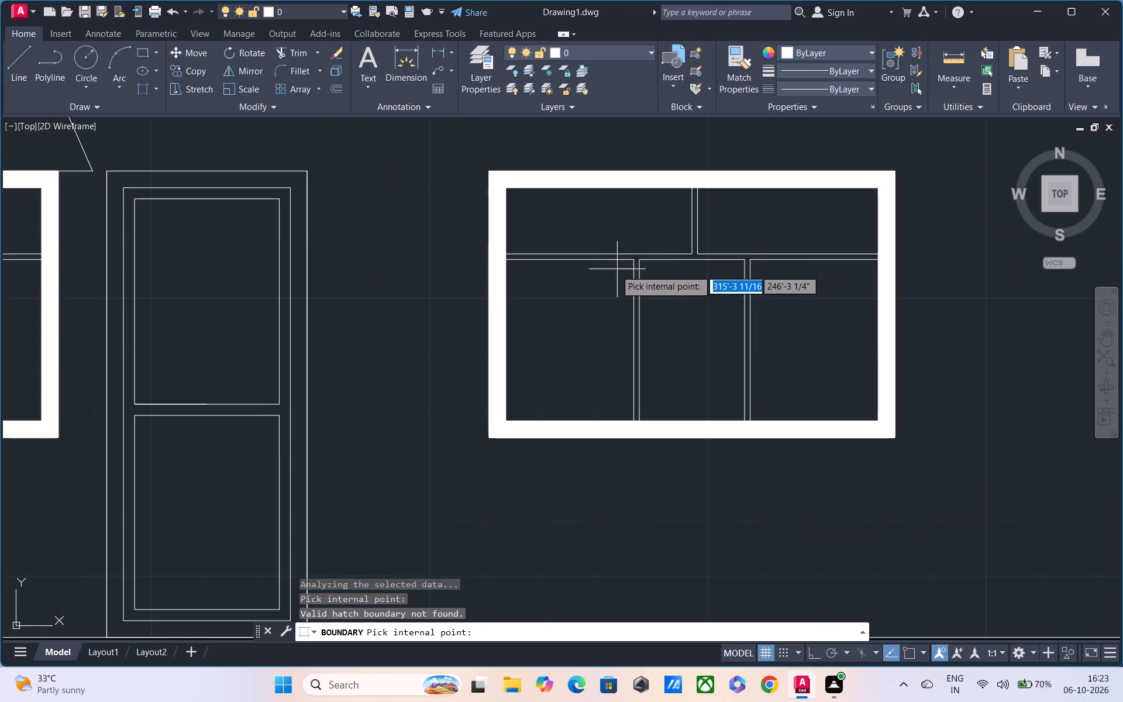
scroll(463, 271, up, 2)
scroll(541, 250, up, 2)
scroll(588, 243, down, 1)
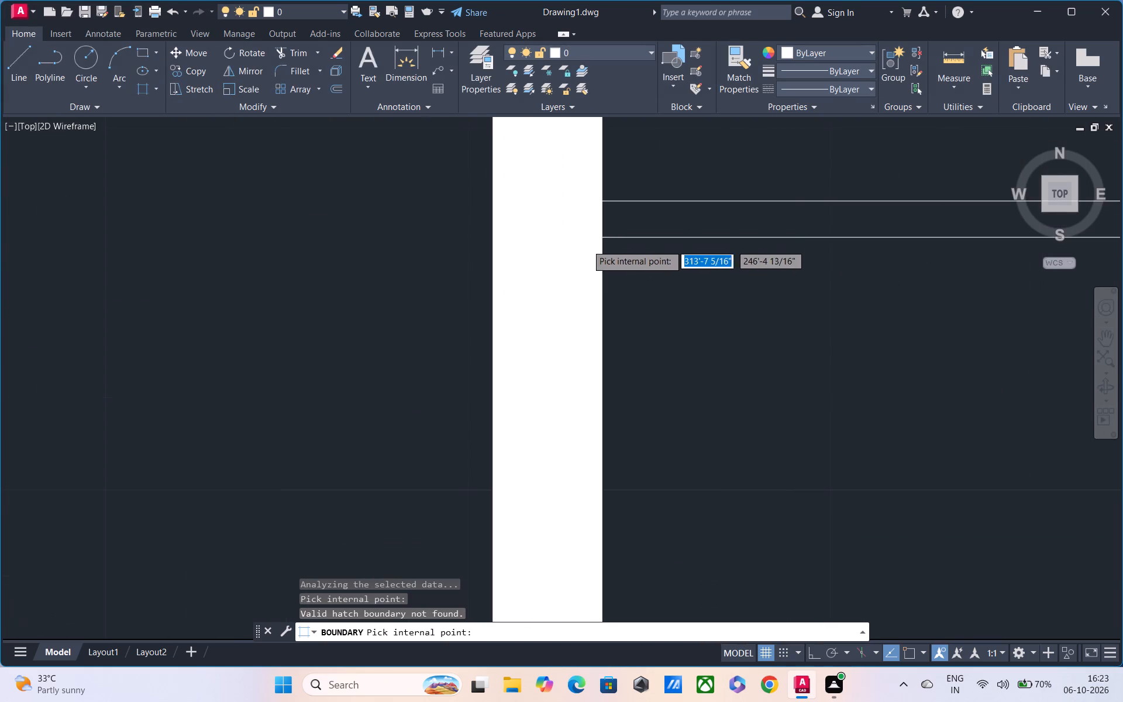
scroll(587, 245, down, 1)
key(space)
Delete the solid hatch shared by the ground-floor window frames.
click(571, 257)
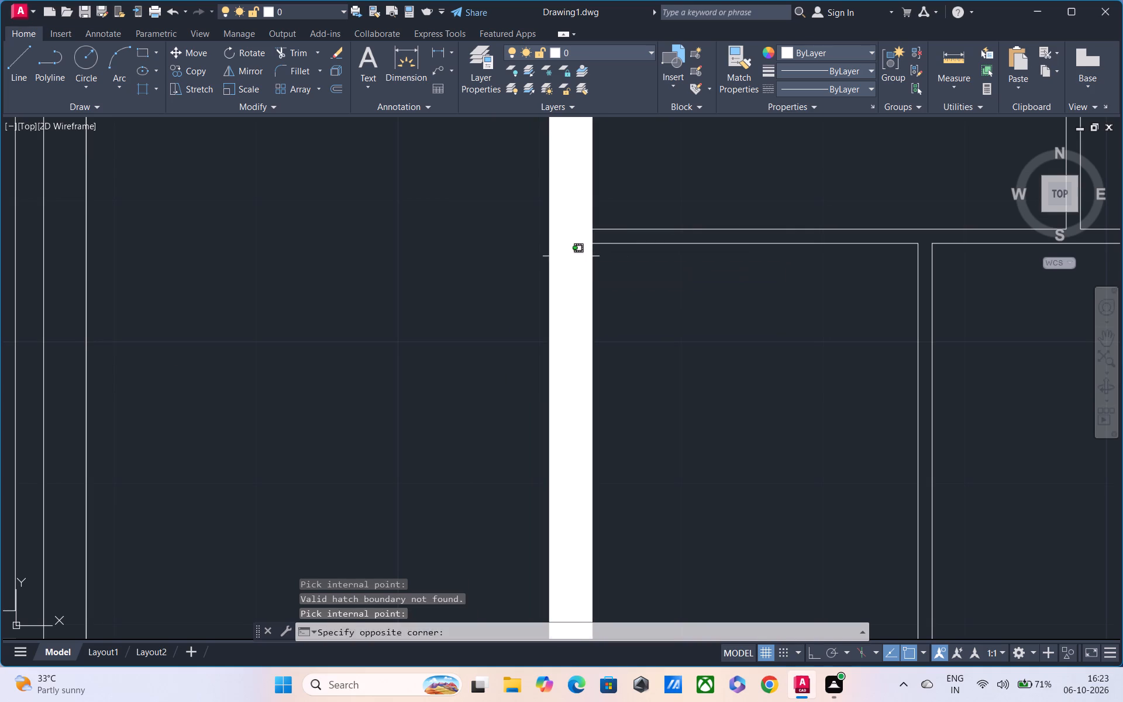
scroll(556, 262, down, 4)
scroll(546, 266, up, 2)
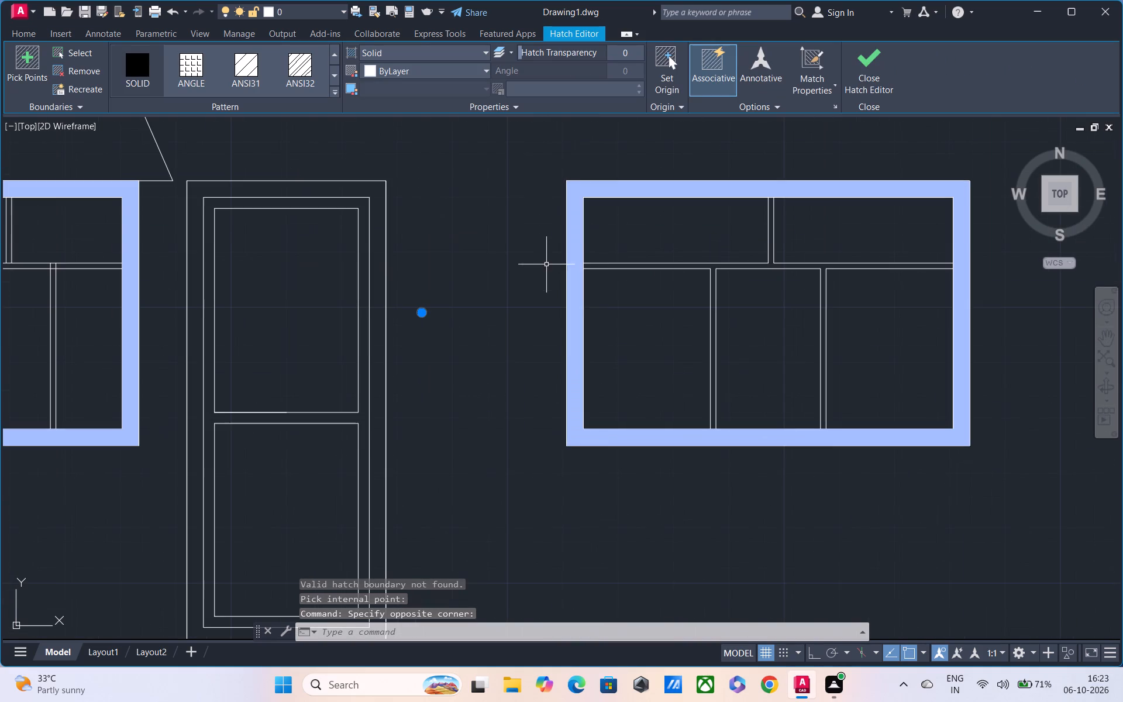
scroll(608, 263, up, 3)
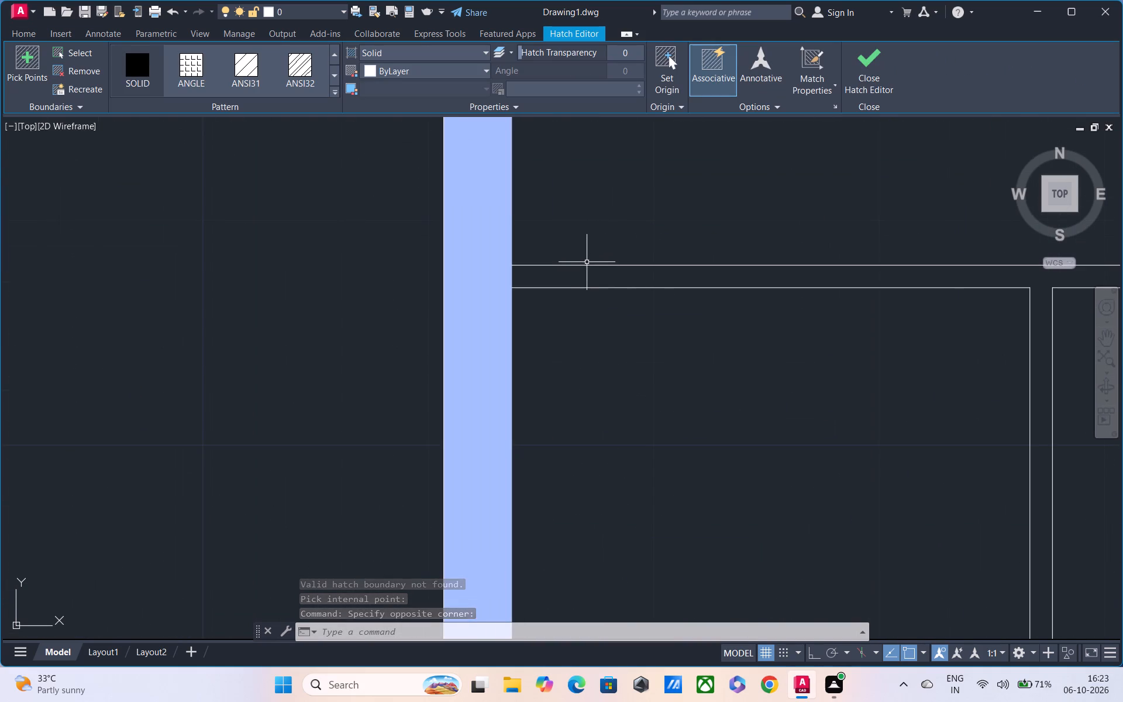
key(Delete)
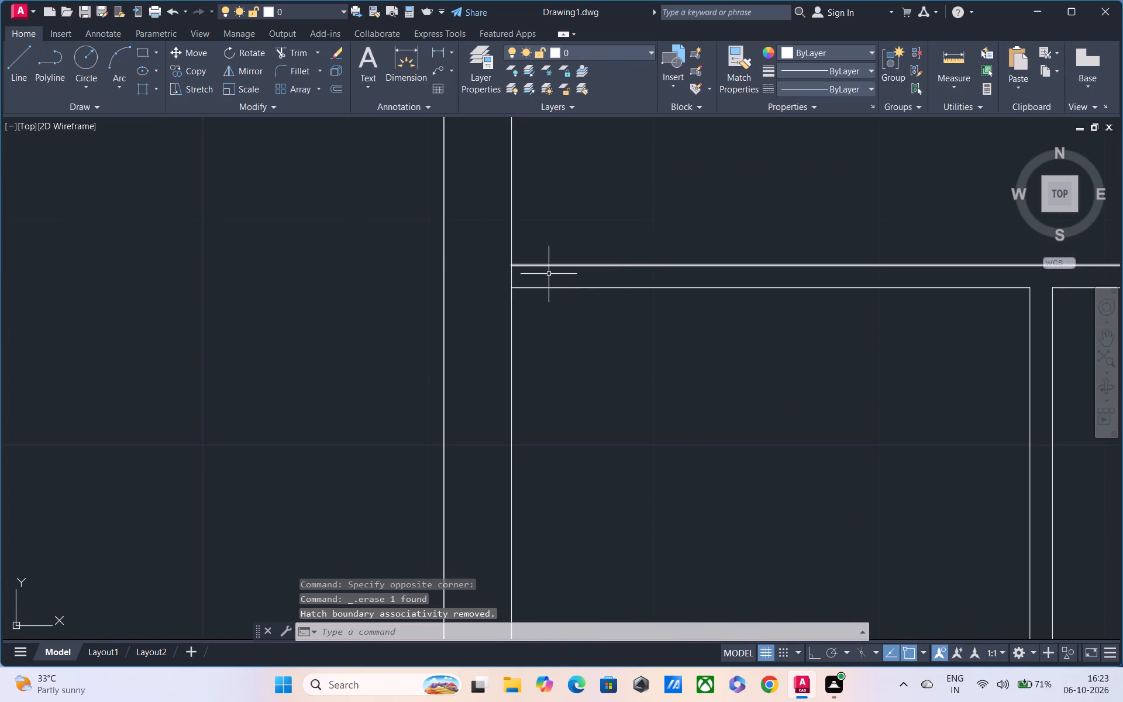
Examine where the larger ground-floor window's glazing-bar lines meet its inner frame outline for gaps.
scroll(536, 277, up, 2)
scroll(483, 280, up, 1)
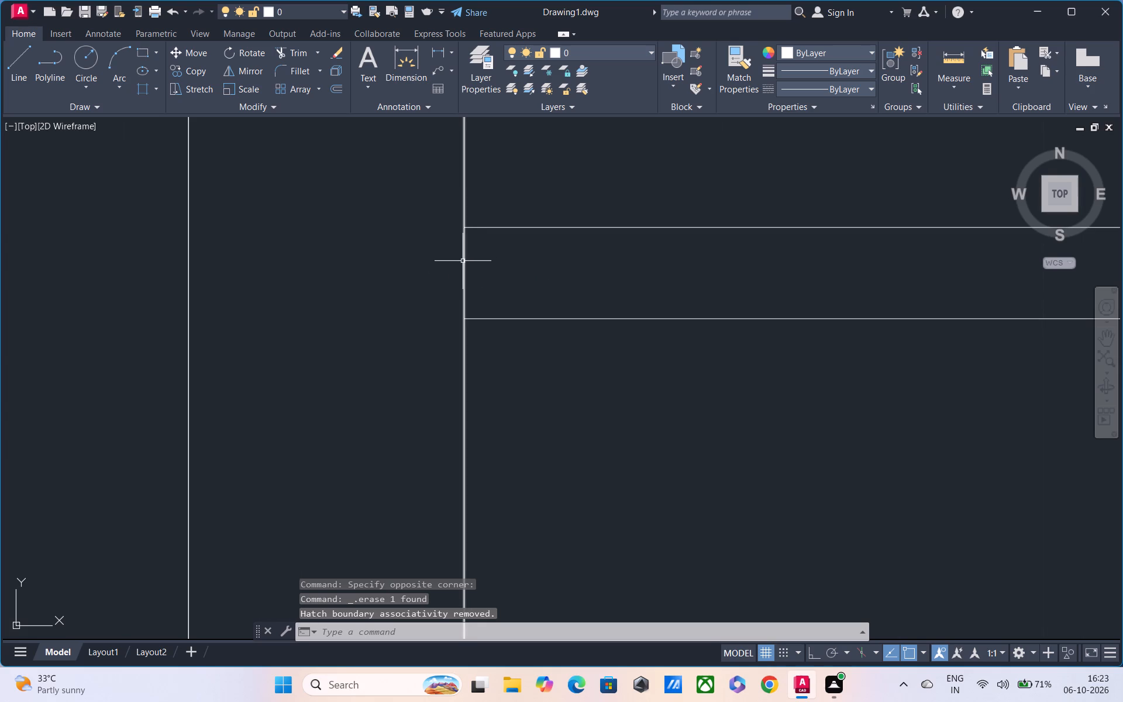
scroll(476, 242, down, 3)
scroll(627, 274, down, 1)
middle_drag(626, 272, 321, 295)
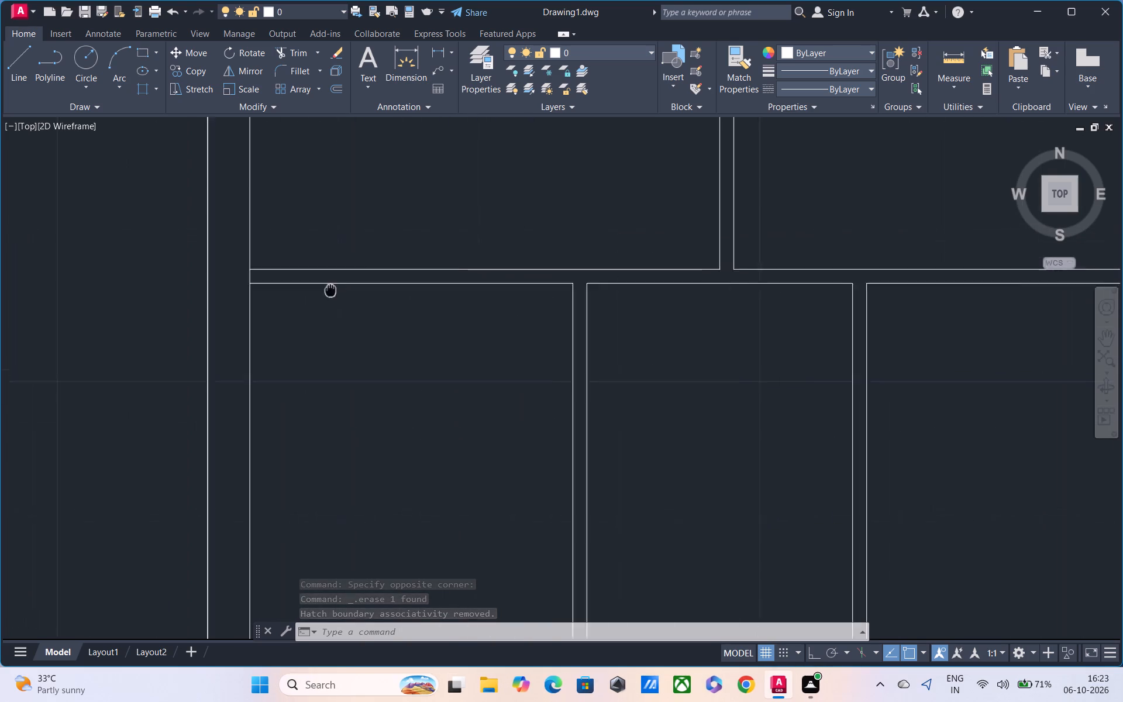
middle_drag(321, 295, 299, 302)
scroll(435, 283, down, 1)
scroll(1043, 281, up, 1)
scroll(752, 295, up, 3)
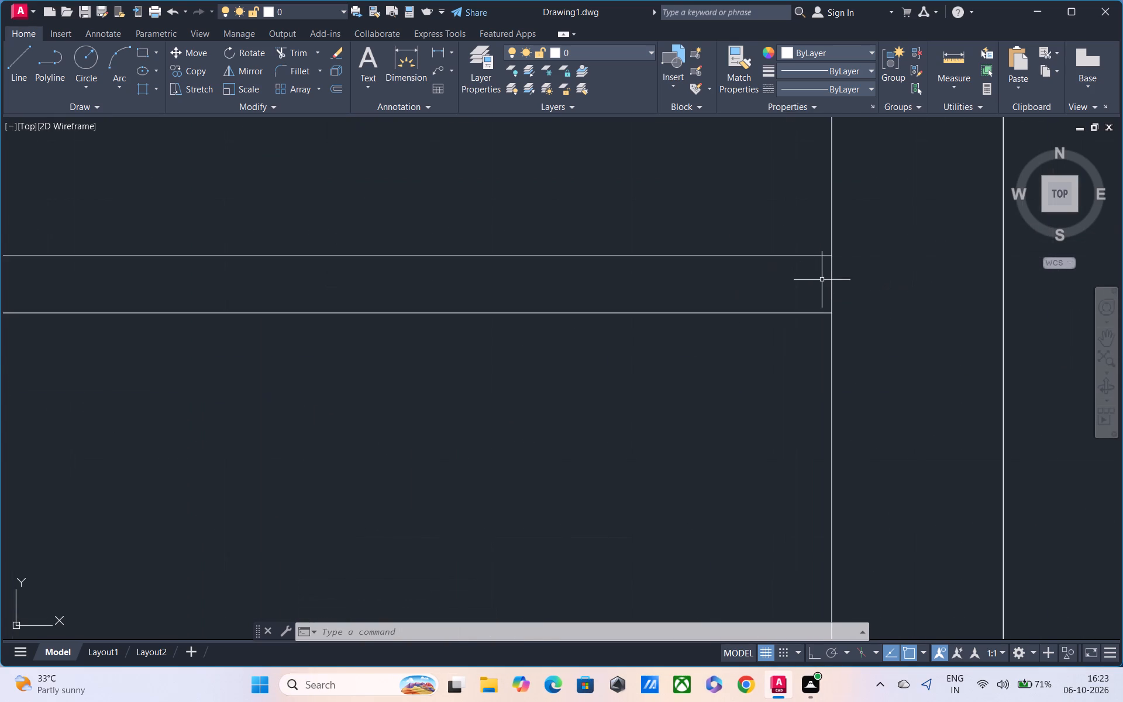
scroll(823, 280, up, 2)
scroll(764, 269, down, 4)
scroll(440, 294, down, 1)
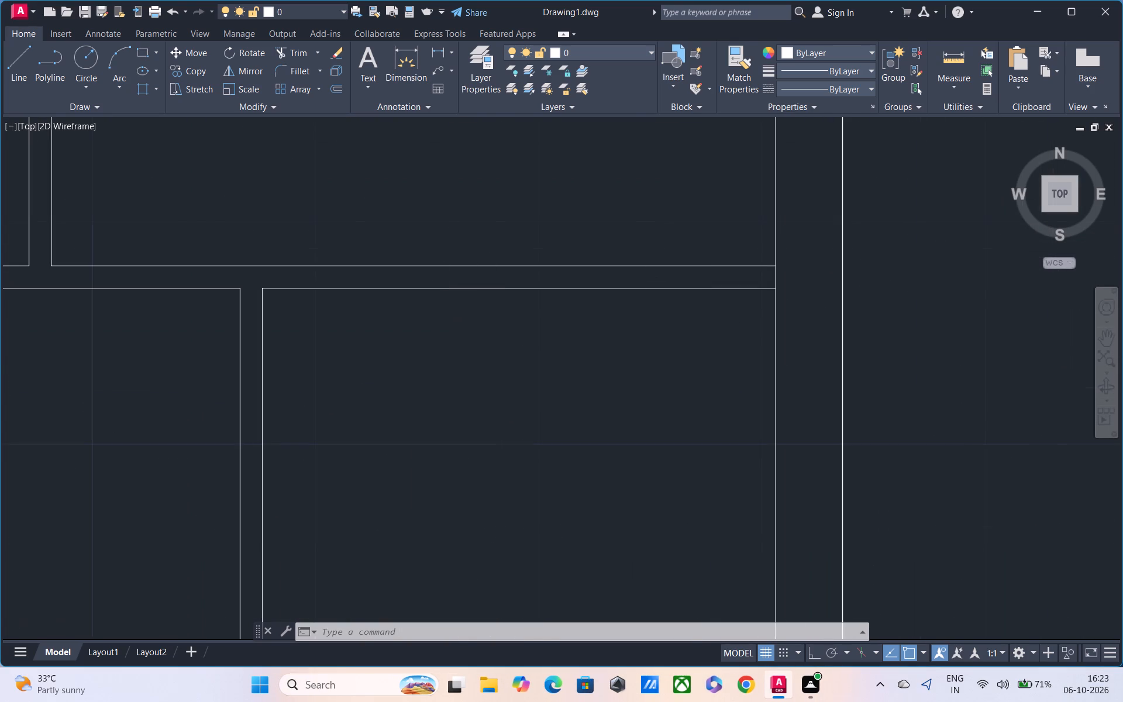
middle_drag(328, 314, 788, 314)
scroll(663, 268, down, 1)
middle_drag(659, 294, 657, 312)
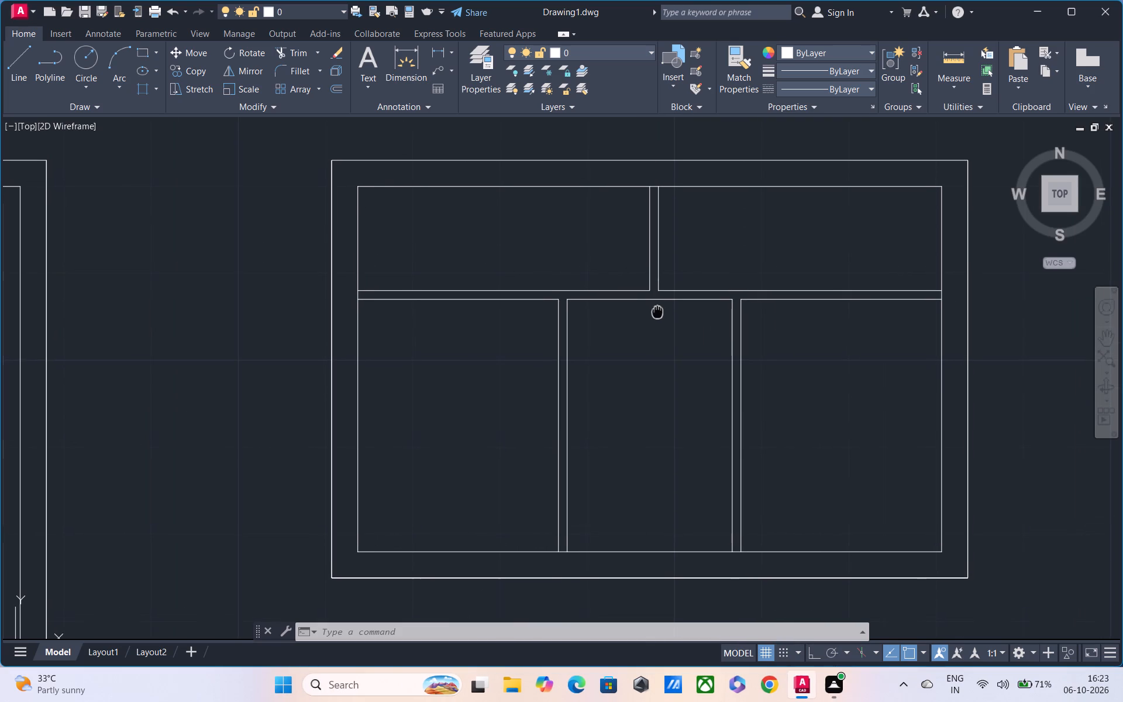
middle_drag(657, 312, 657, 312)
scroll(557, 574, up, 2)
scroll(564, 566, down, 1)
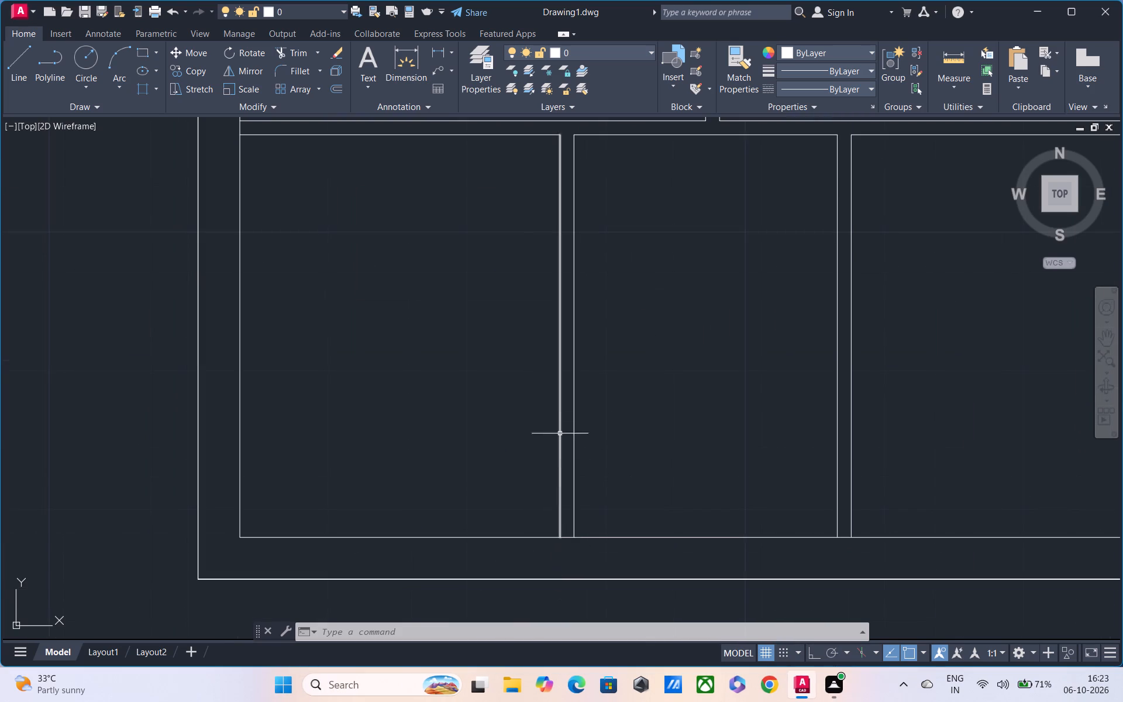
scroll(560, 414, down, 2)
scroll(557, 307, up, 1)
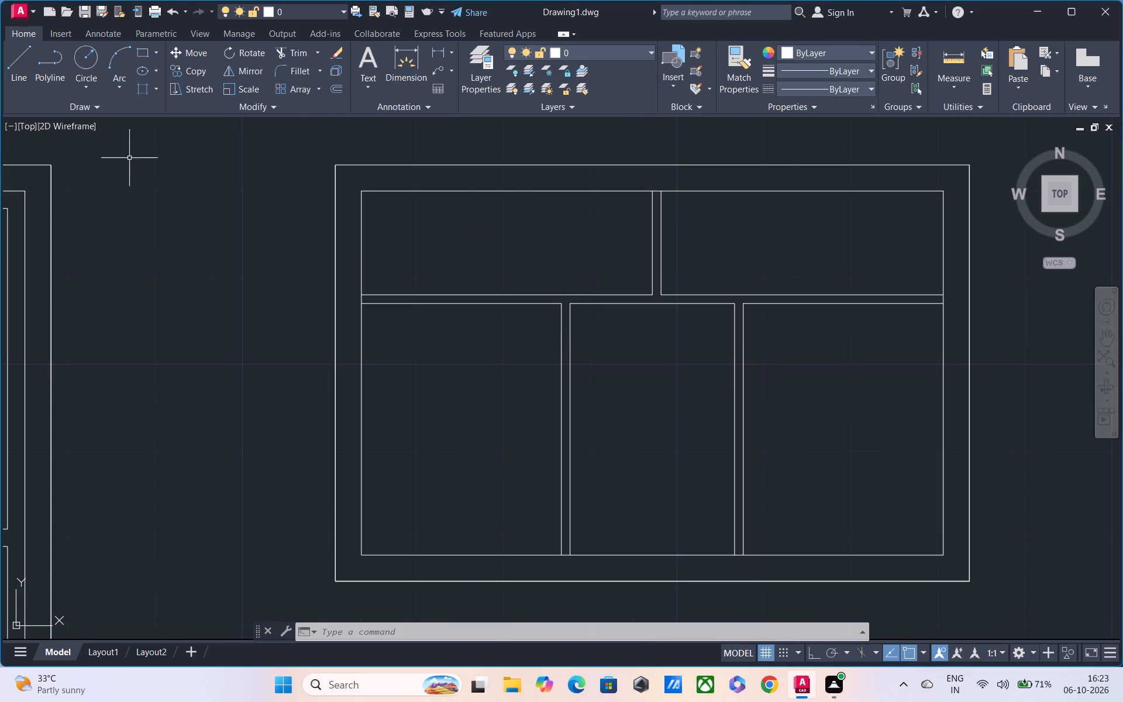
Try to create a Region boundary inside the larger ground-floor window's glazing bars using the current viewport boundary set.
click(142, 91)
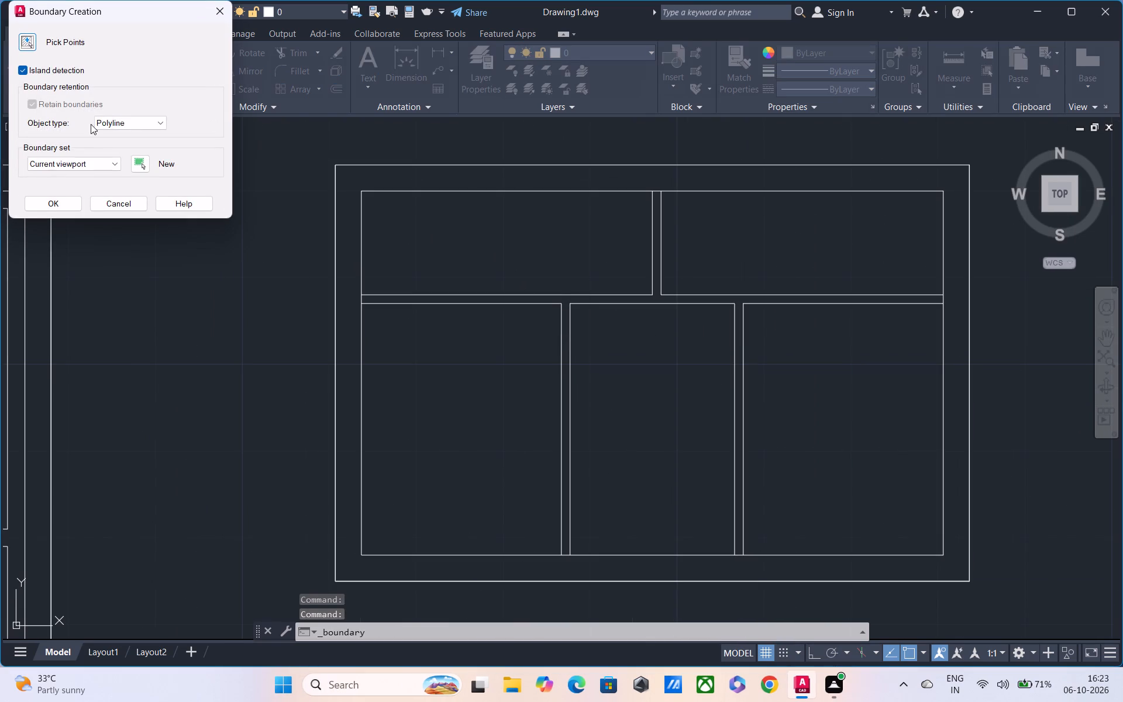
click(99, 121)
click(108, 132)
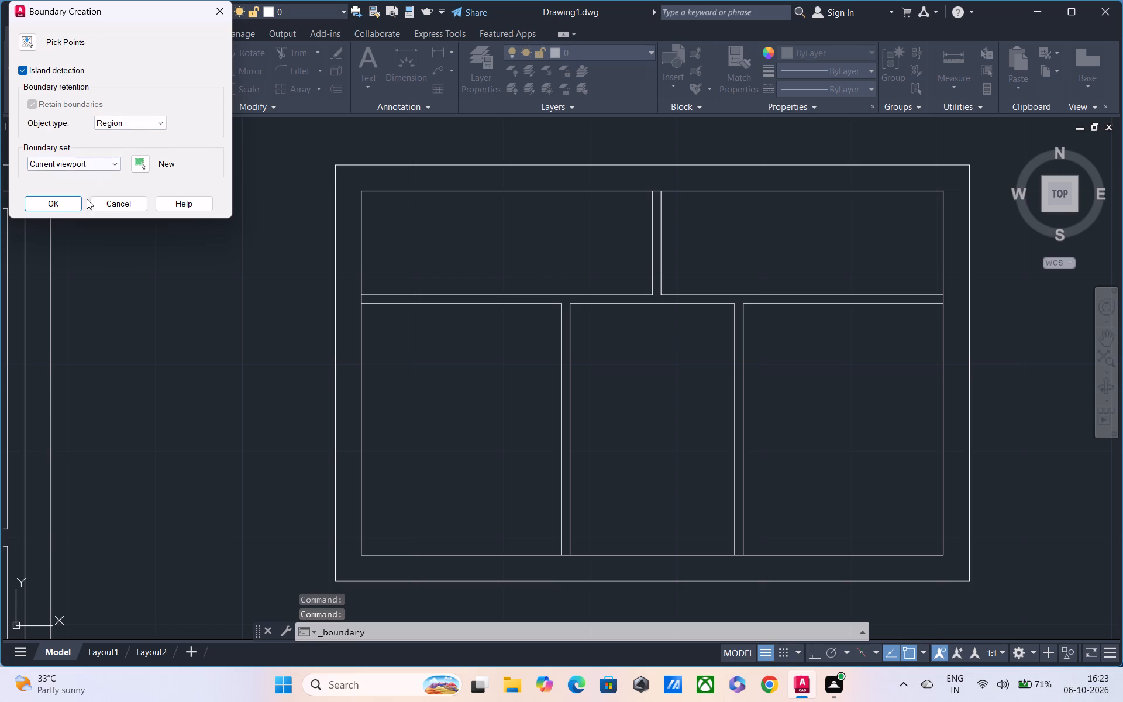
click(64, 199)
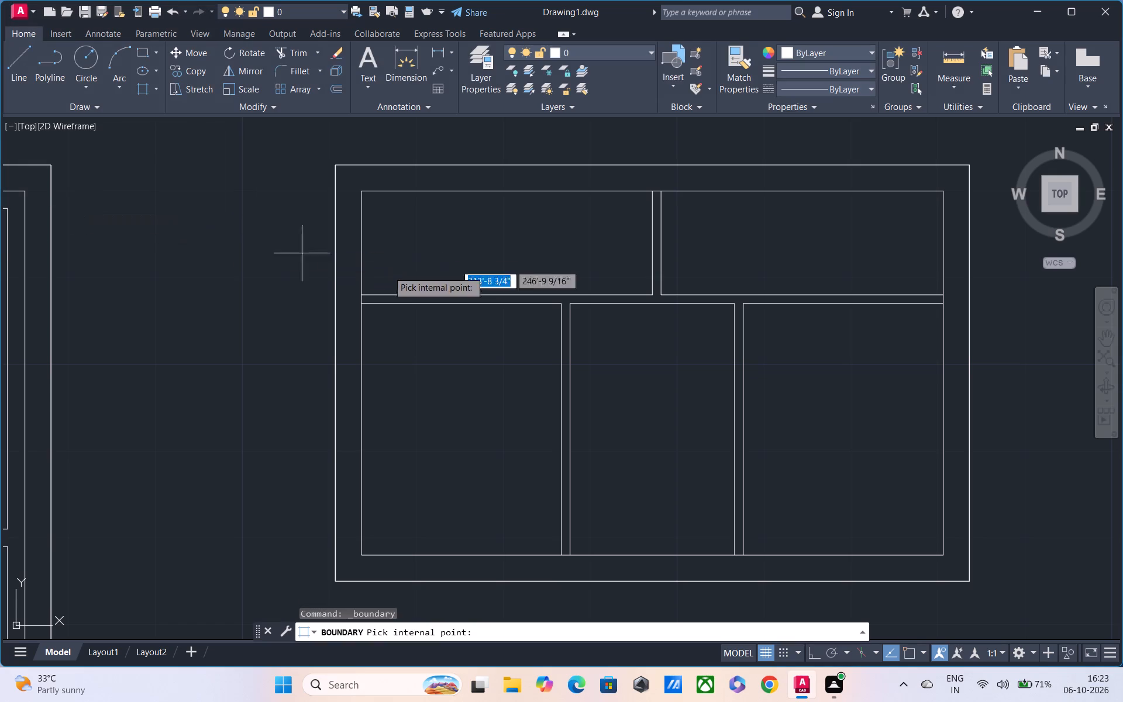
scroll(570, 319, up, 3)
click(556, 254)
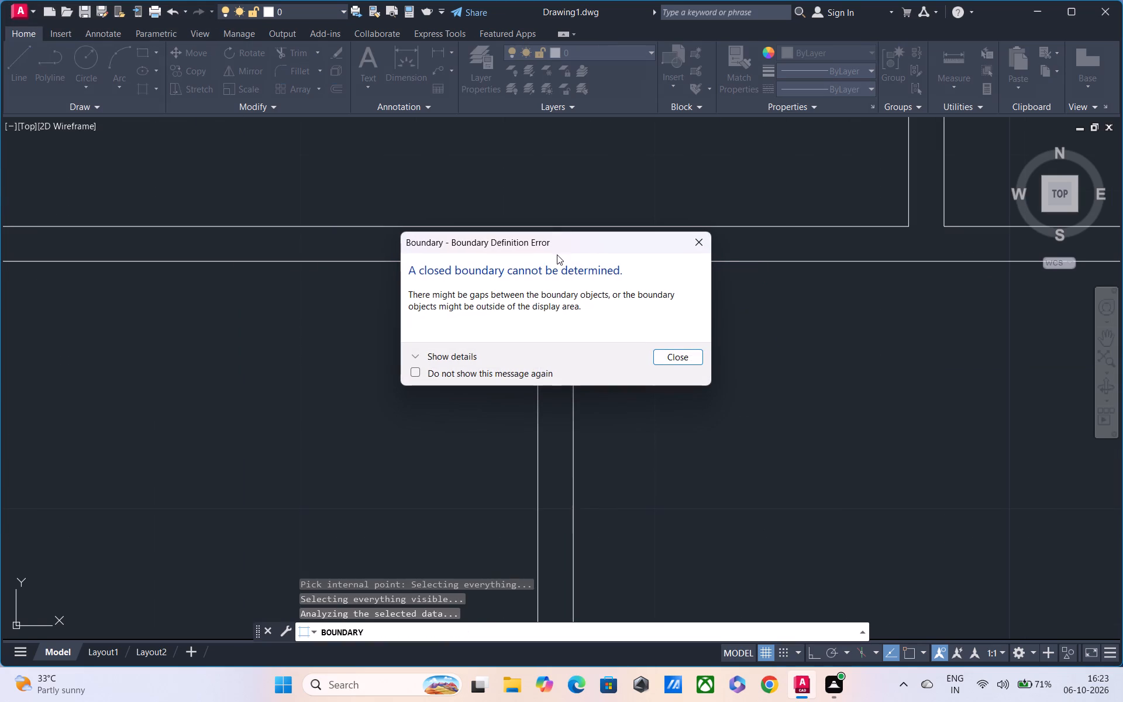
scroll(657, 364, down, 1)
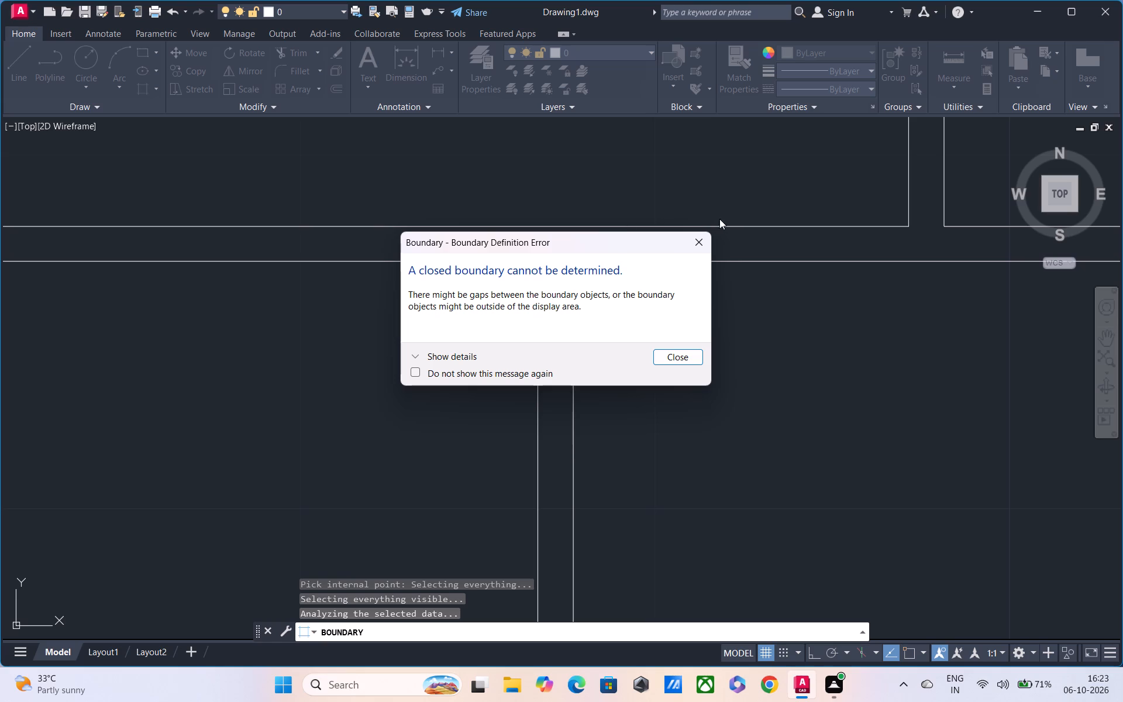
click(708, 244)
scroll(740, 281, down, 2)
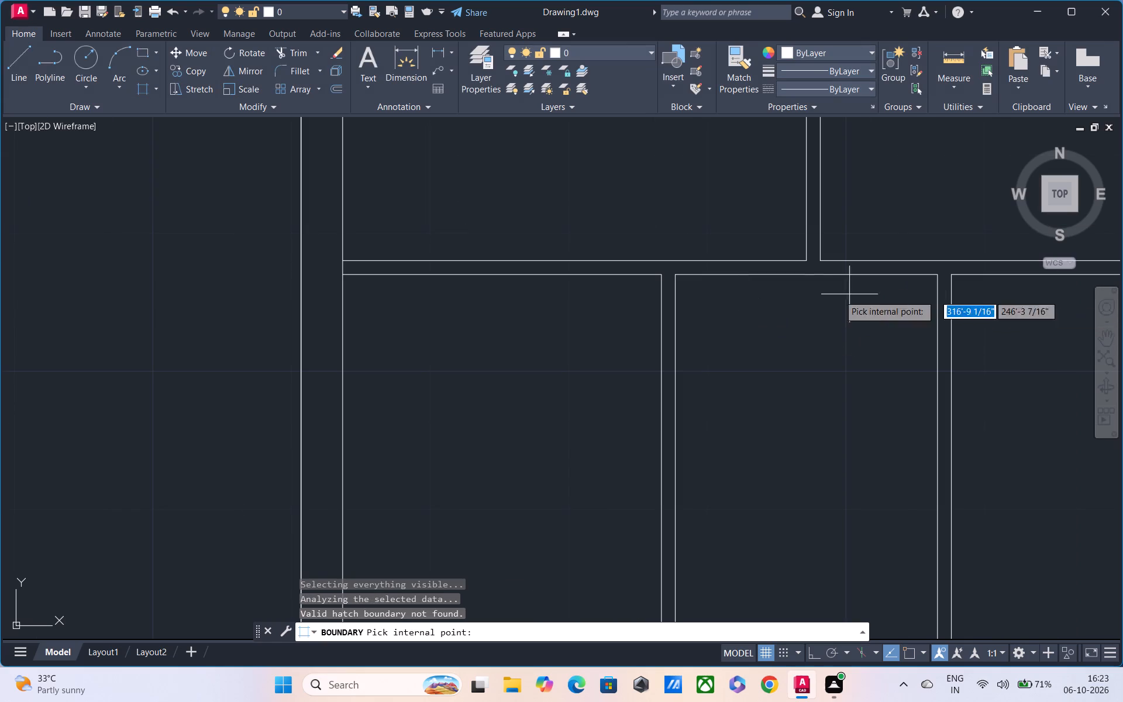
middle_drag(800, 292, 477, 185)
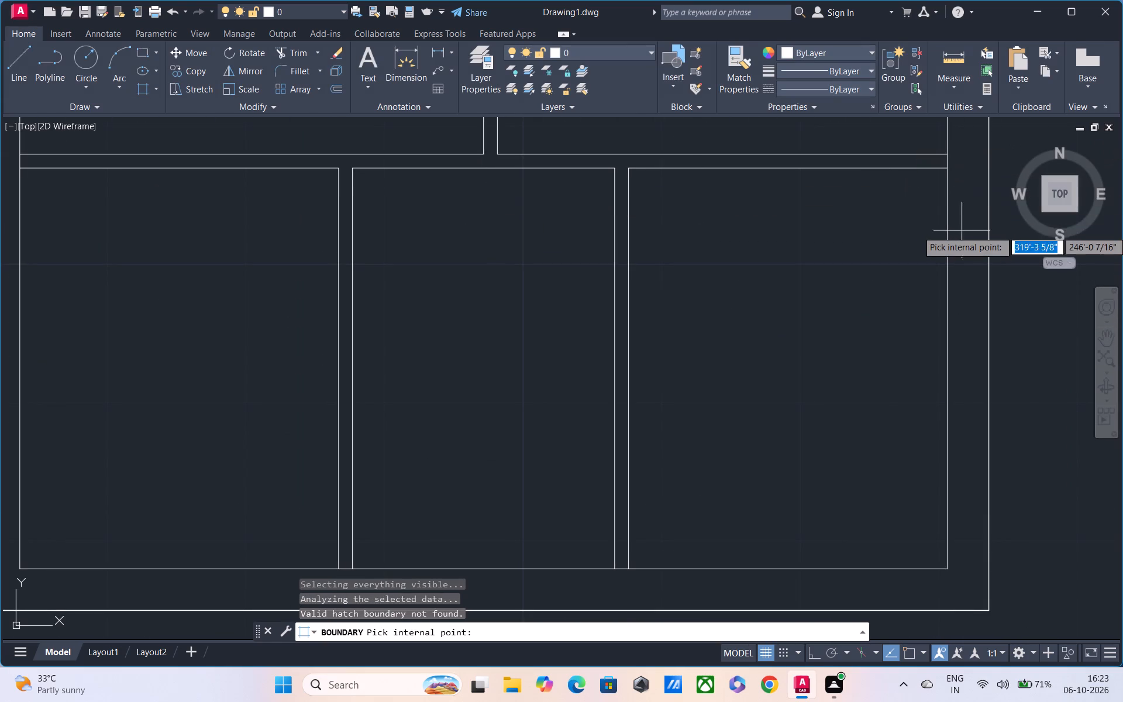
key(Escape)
Examine where the larger ground-floor window's horizontal glazing bar meets the right side of its inner frame outline.
scroll(936, 149, up, 2)
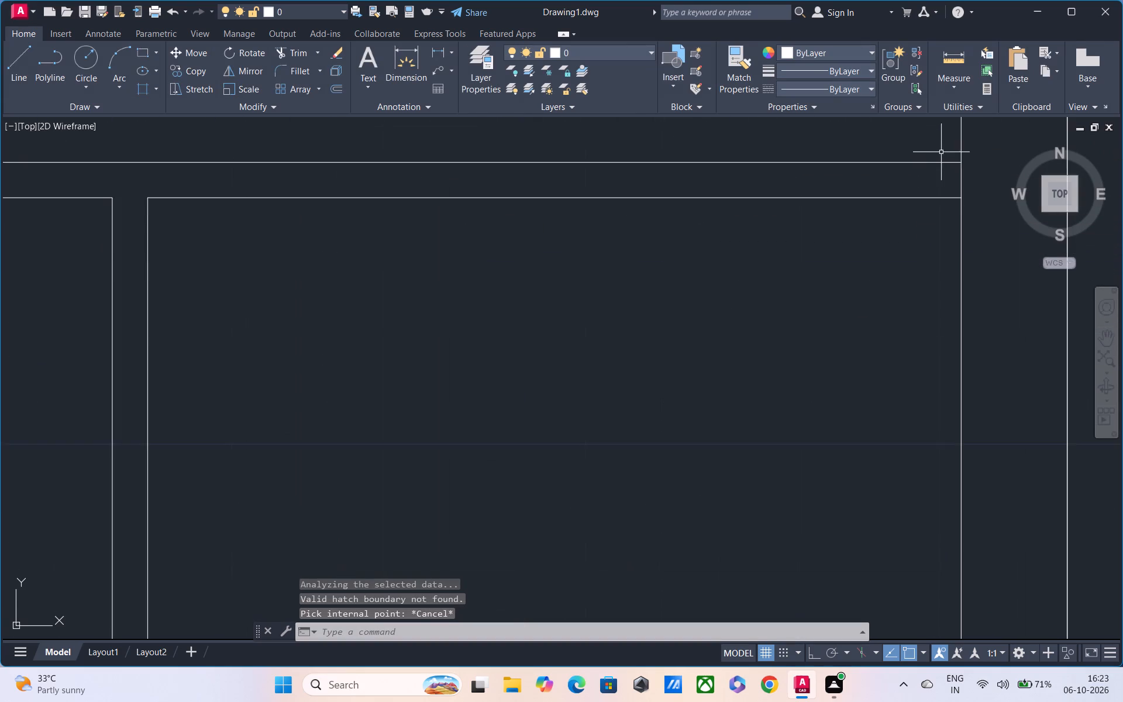
scroll(942, 154, up, 4)
scroll(989, 157, up, 1)
middle_drag(965, 167, 735, 209)
scroll(793, 173, up, 5)
scroll(797, 173, down, 4)
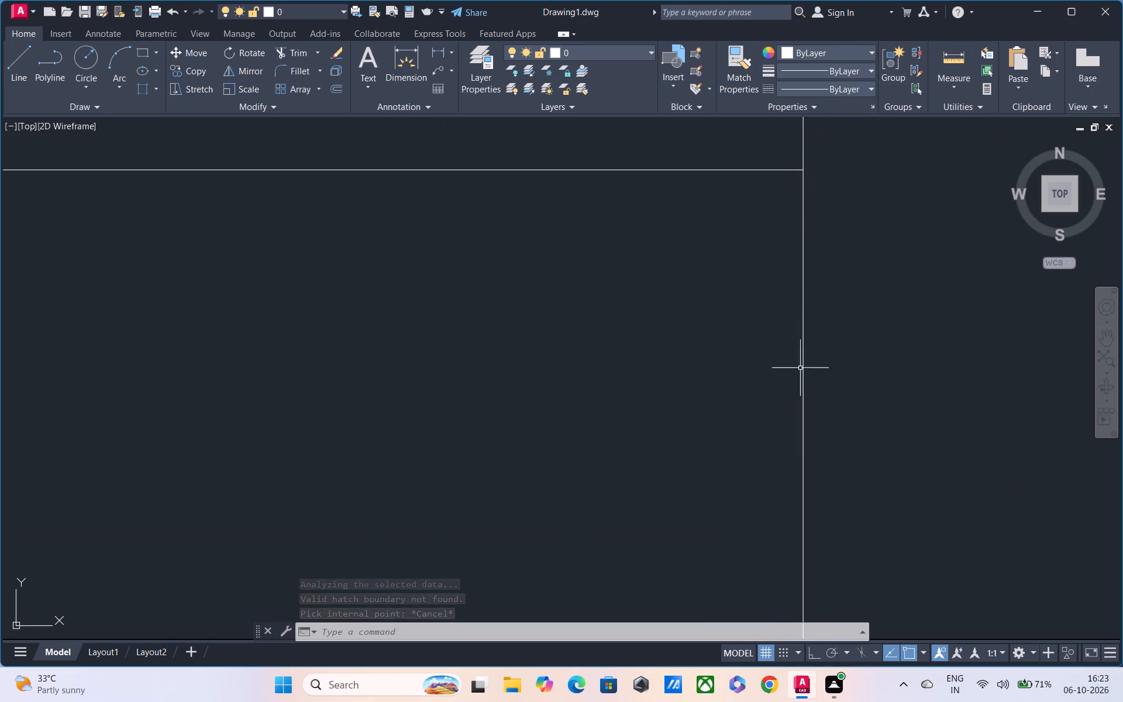
scroll(800, 446, down, 4)
middle_drag(802, 460, 1096, 126)
scroll(175, 363, down, 5)
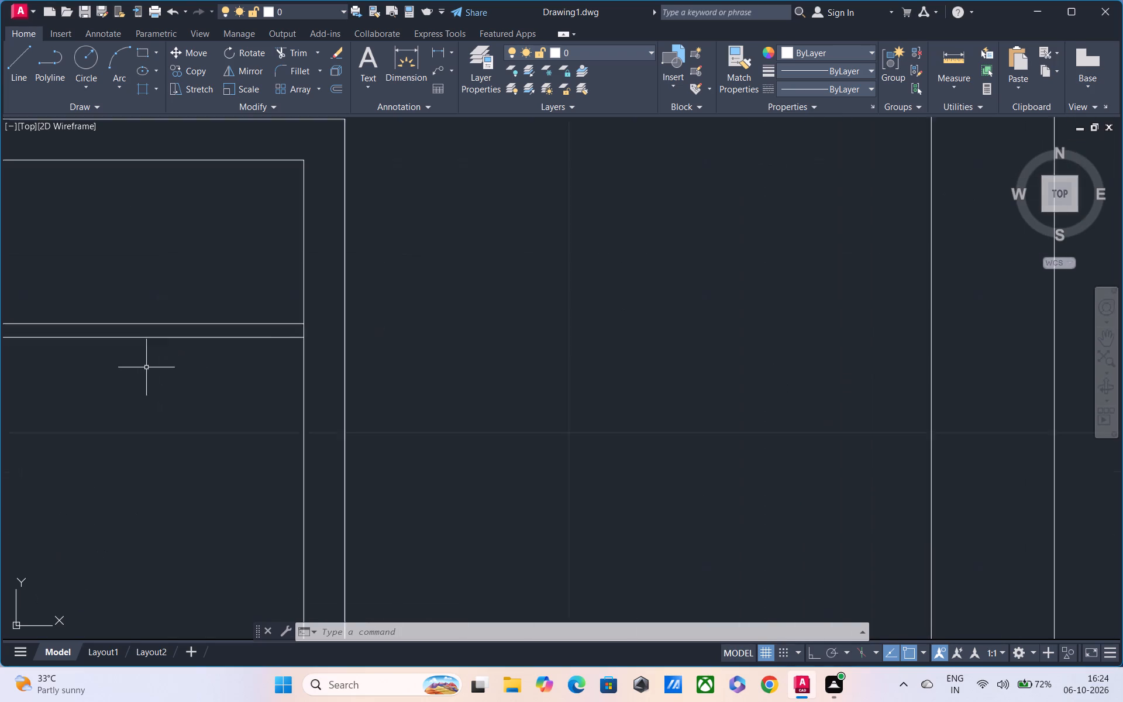
Trim the larger ground-floor window's inner frame outline across the foot of the right-hand lower glazing bar and the right end of the horizontal bar.
middle_drag(192, 377, 676, 312)
scroll(521, 546, up, 3)
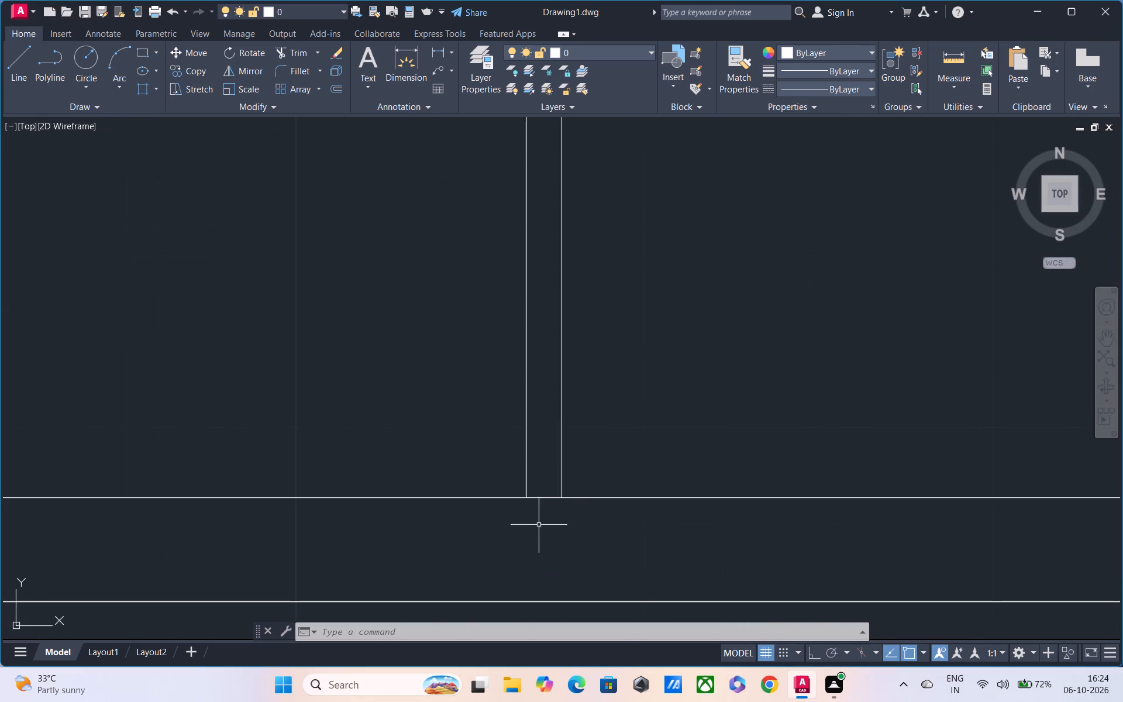
scroll(541, 499, up, 2)
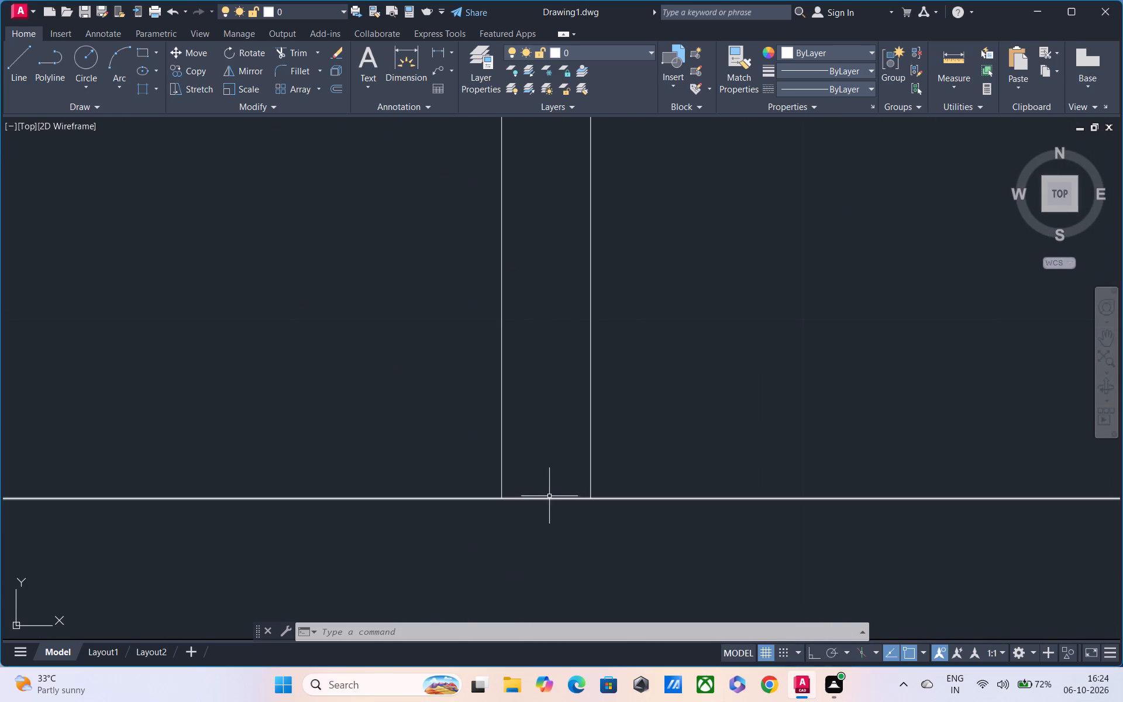
text(TR)
key(Return)
click(549, 503)
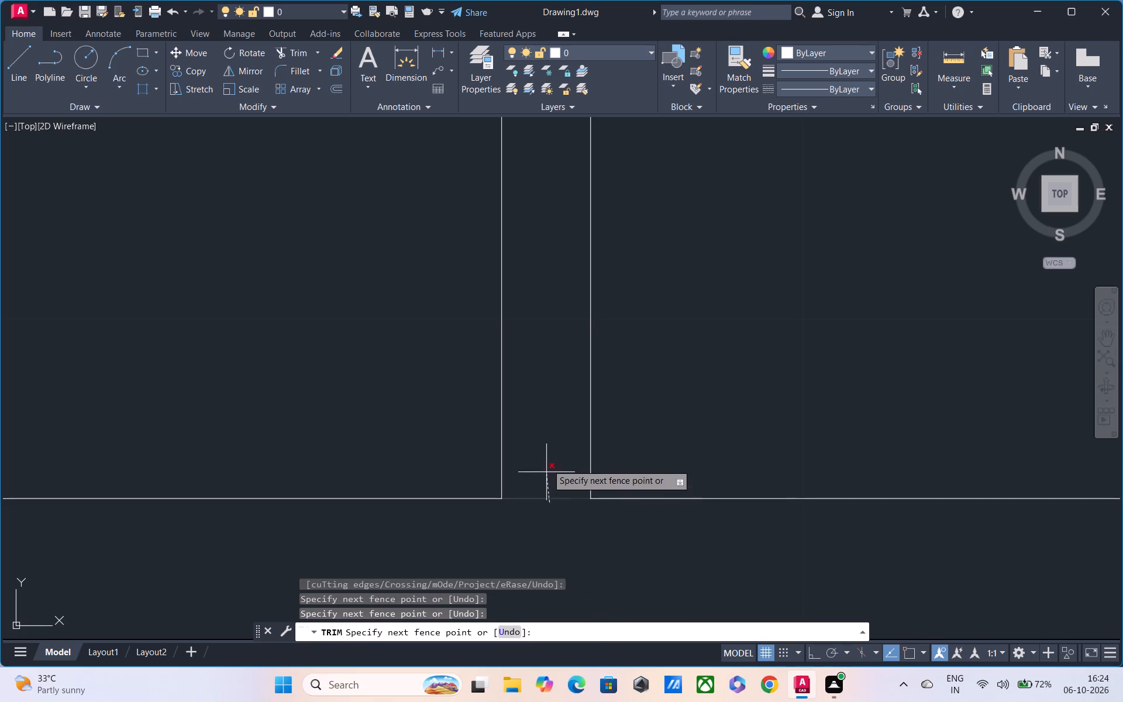
click(549, 450)
scroll(546, 444, down, 2)
scroll(559, 342, down, 1)
middle_drag(579, 319, 578, 558)
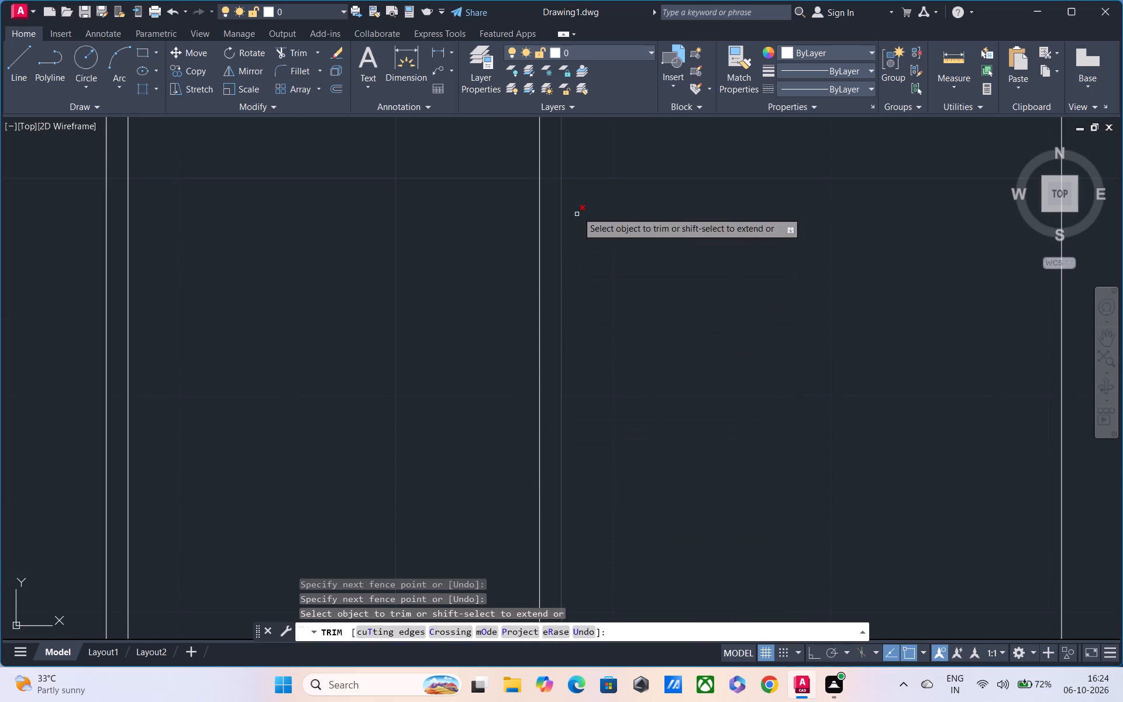
middle_drag(580, 221, 564, 486)
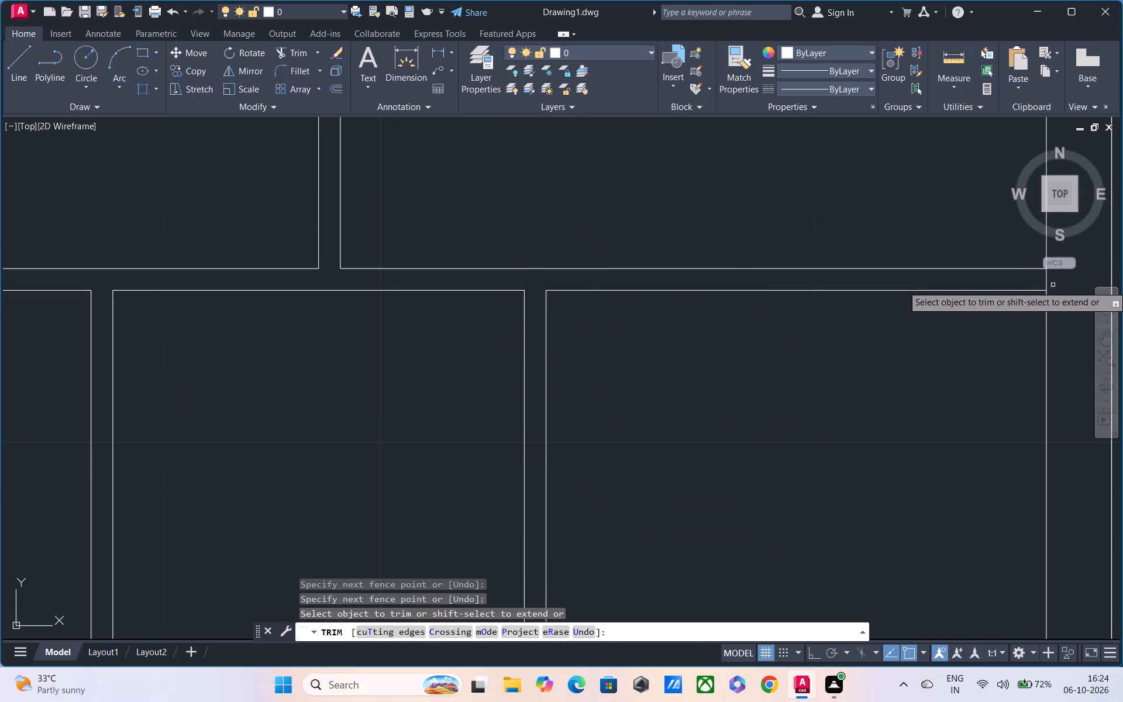
click(1042, 279)
click(1057, 280)
scroll(919, 309, down, 2)
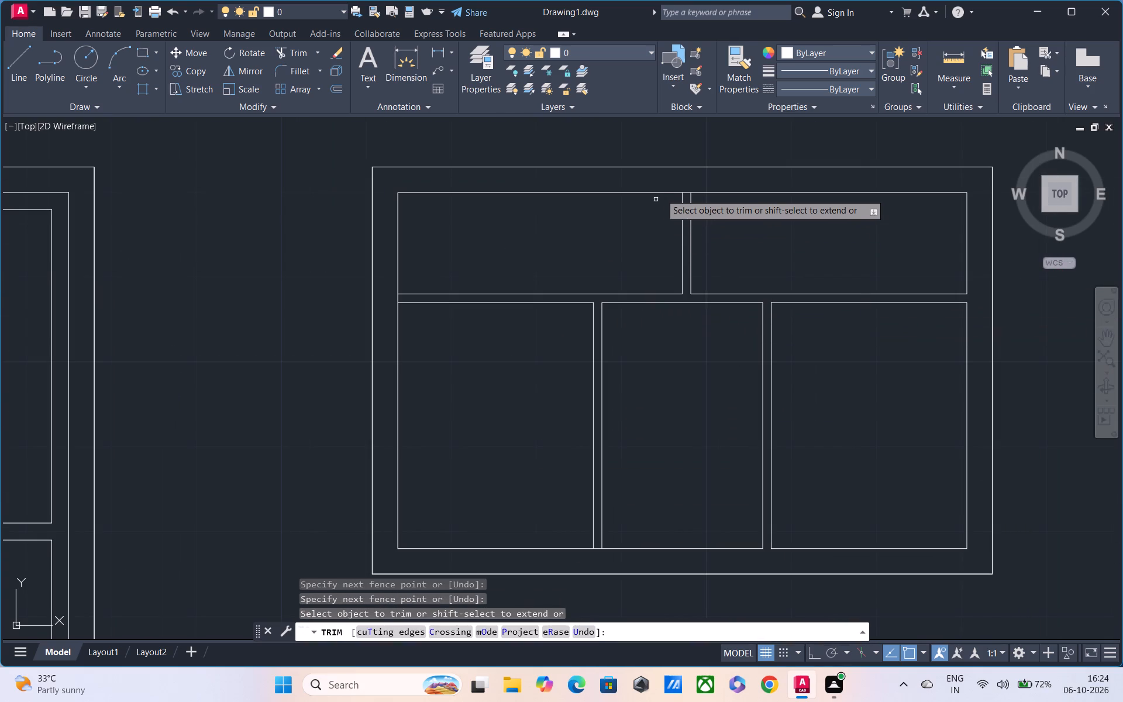
Trim the inner frame outline across the upper glazing bar's top, the horizontal bar's left end and the left-hand lower bar's foot.
click(687, 192)
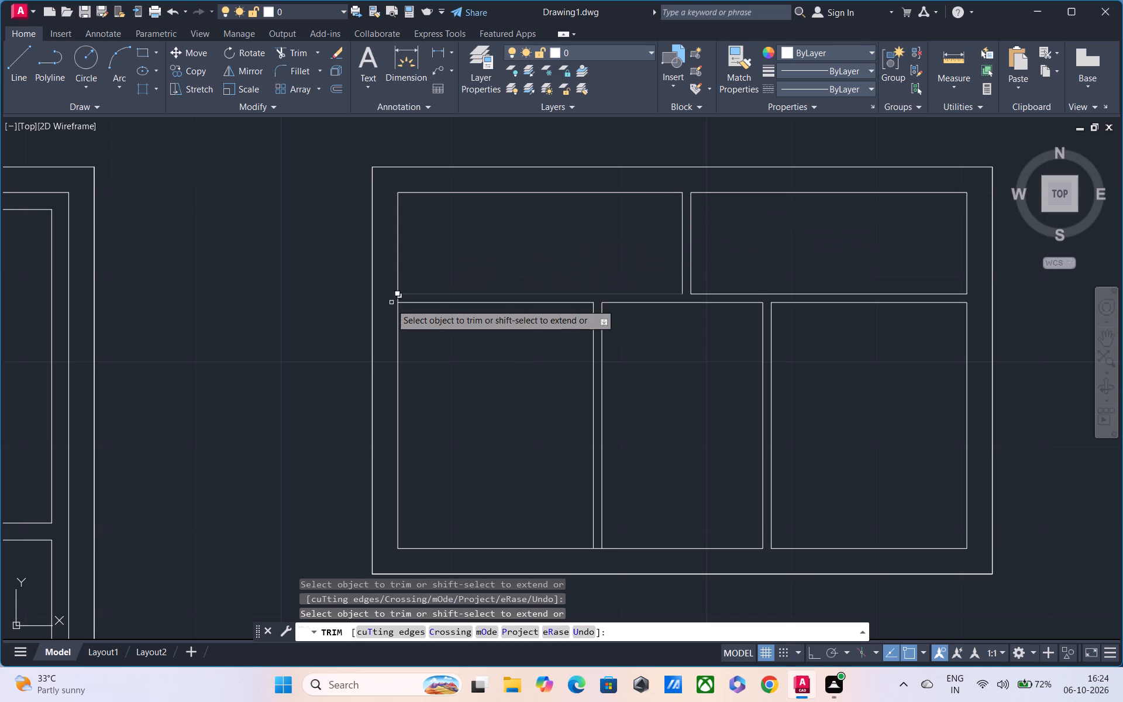
scroll(385, 307, up, 4)
click(400, 310)
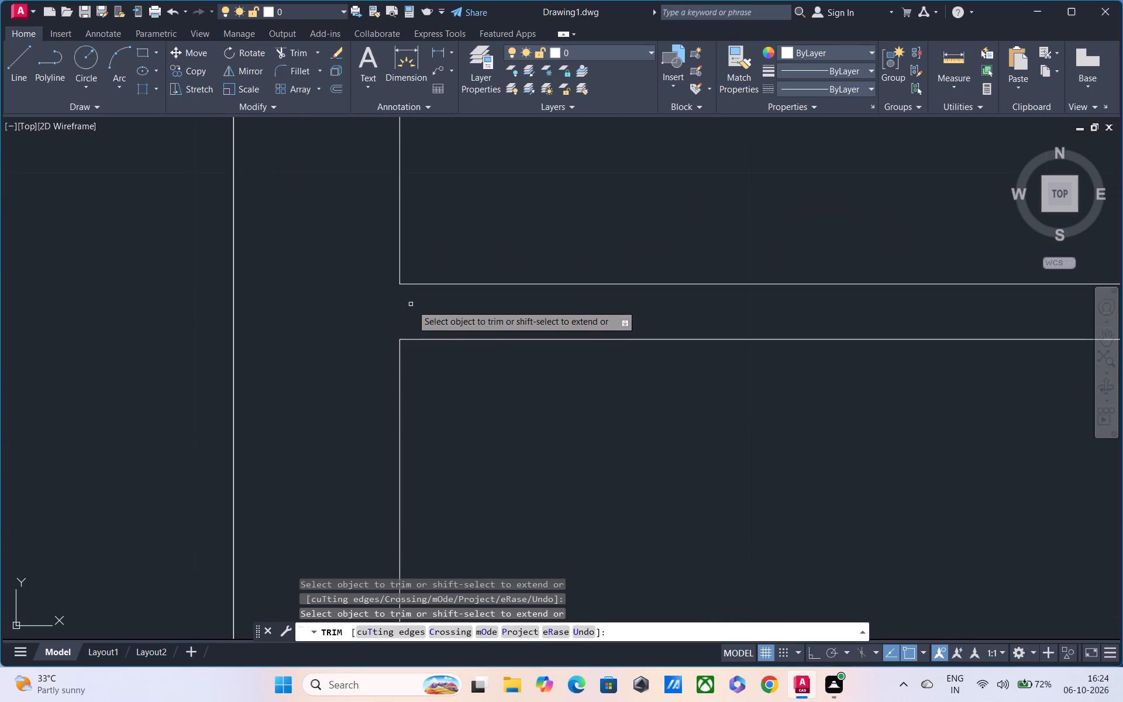
scroll(416, 311, down, 5)
scroll(561, 481, up, 3)
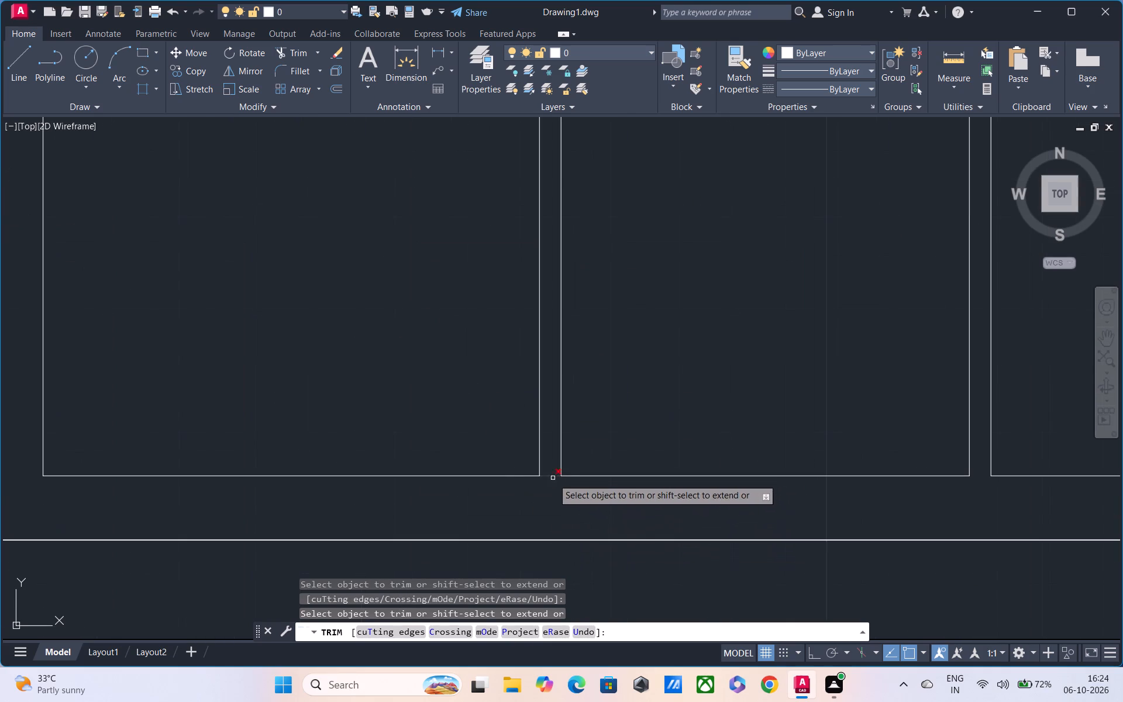
click(552, 479)
click(552, 448)
scroll(552, 441, down, 2)
middle_drag(623, 311, 642, 449)
key(Escape)
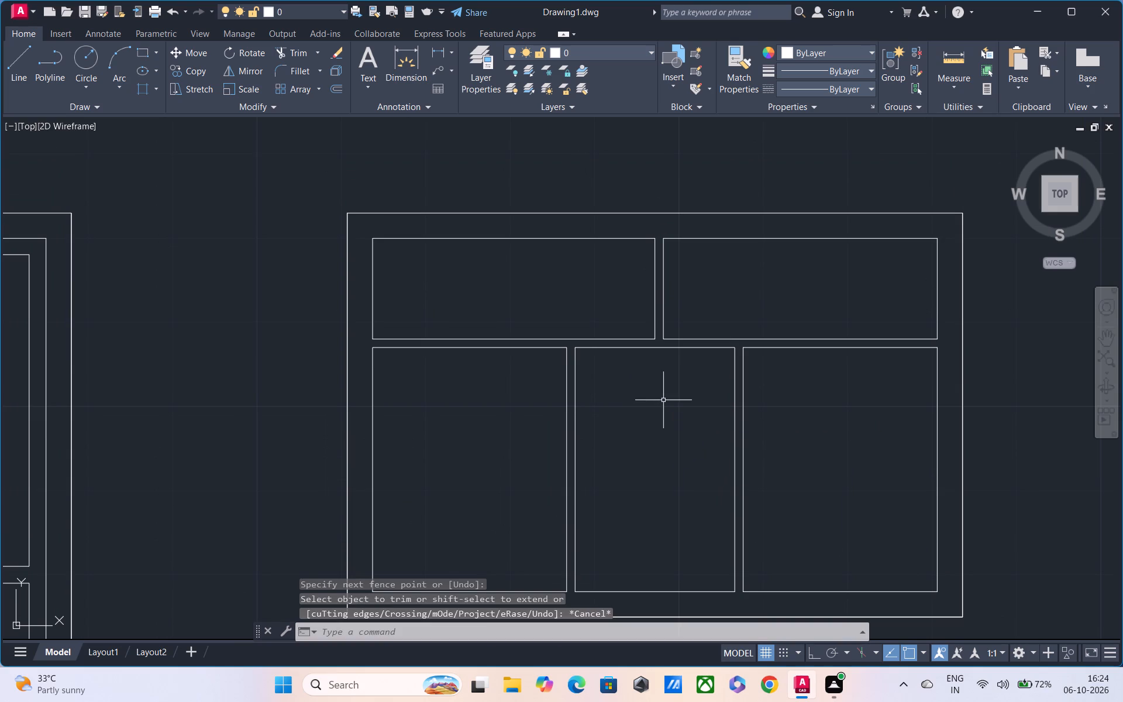
Apply a solid hatch to the larger ground-floor window's frame and all its connected glazing bars.
key(h)
key(Return)
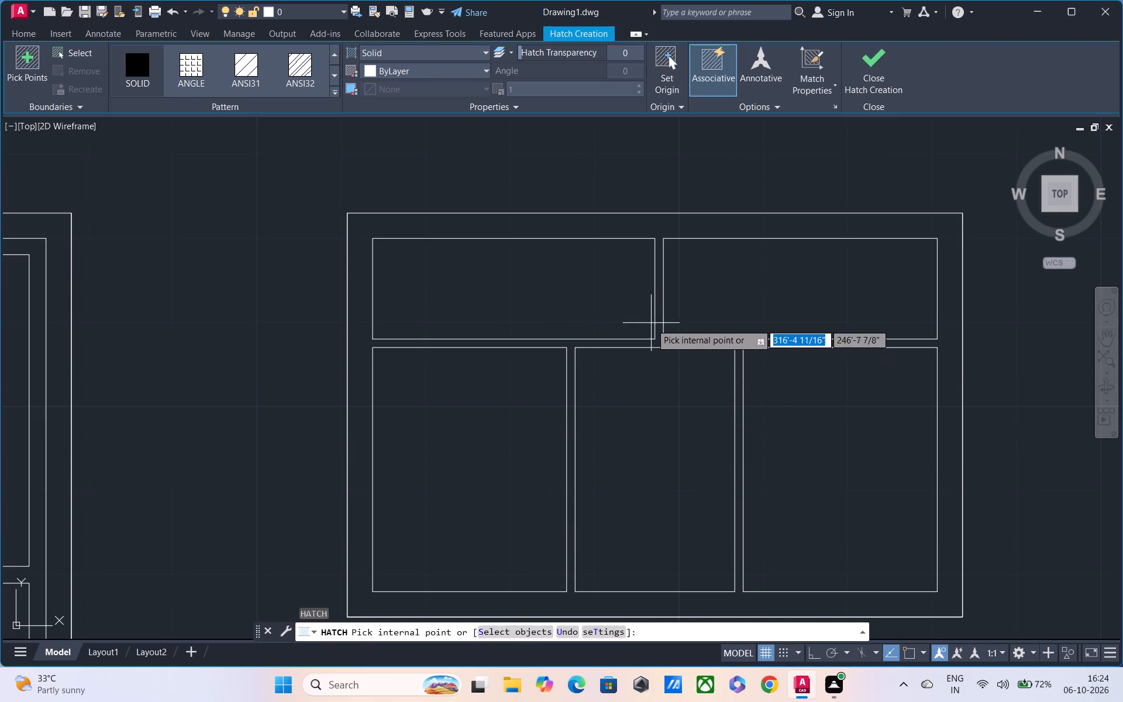
click(659, 331)
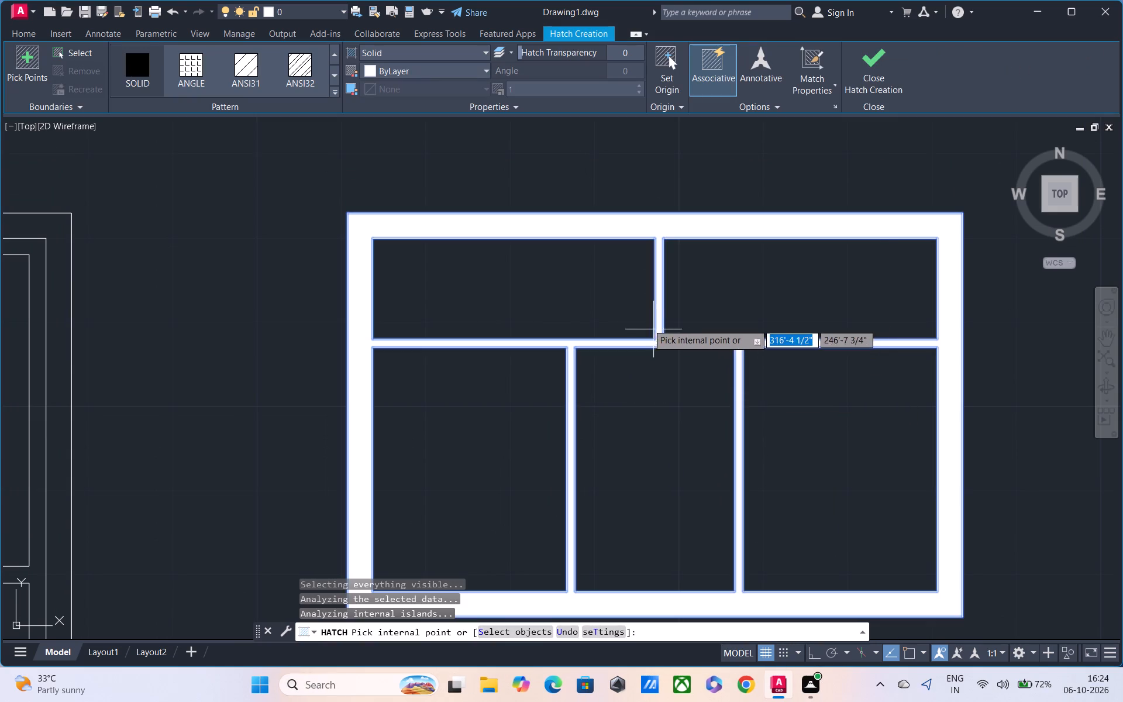
click(895, 82)
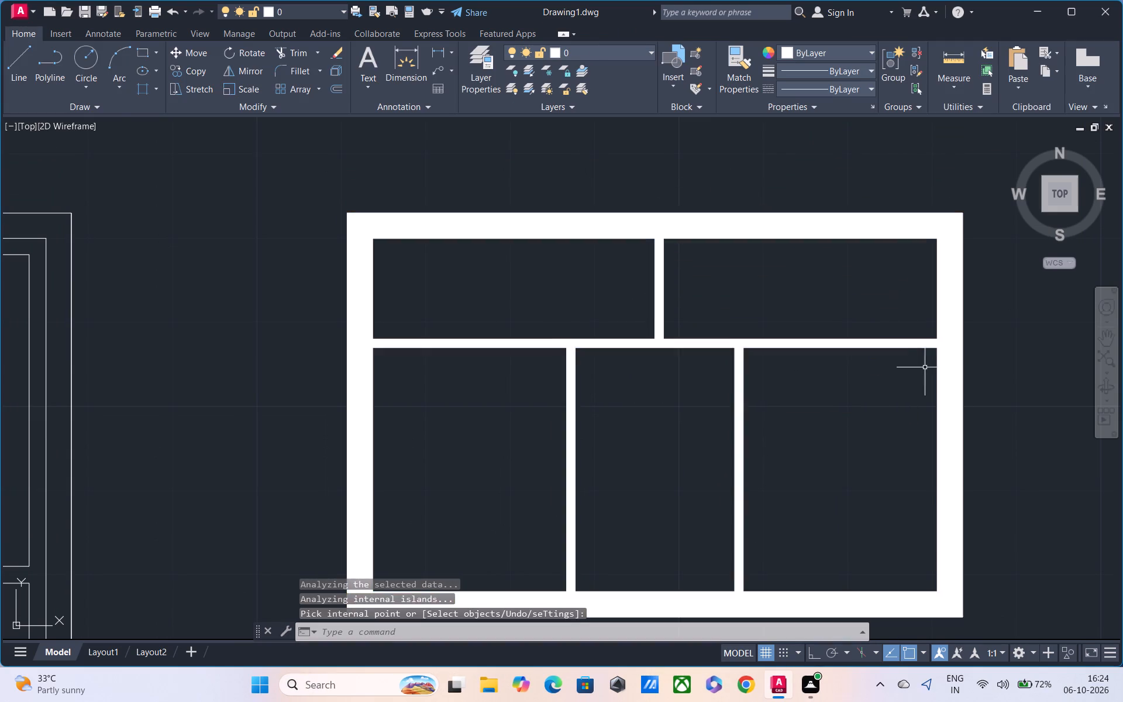
Examine where the smaller ground-floor window's glazing-bar lines meet the left side of its inner frame, and review its surroundings.
scroll(881, 393, down, 2)
scroll(285, 393, up, 3)
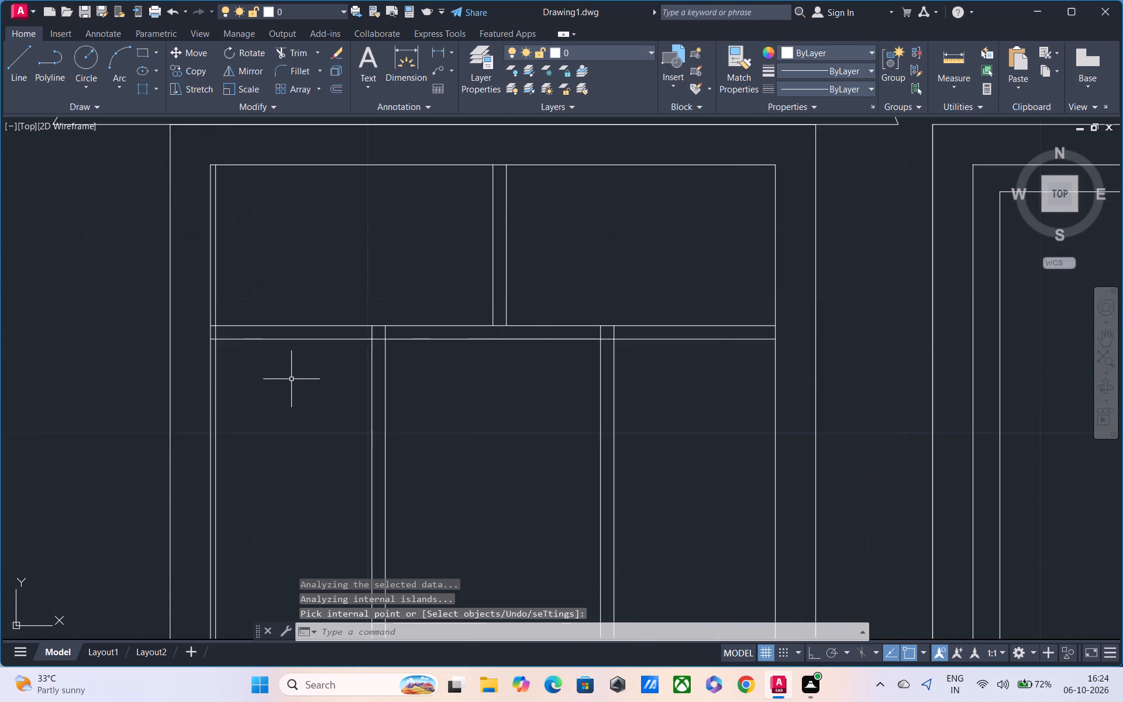
scroll(178, 314, up, 2)
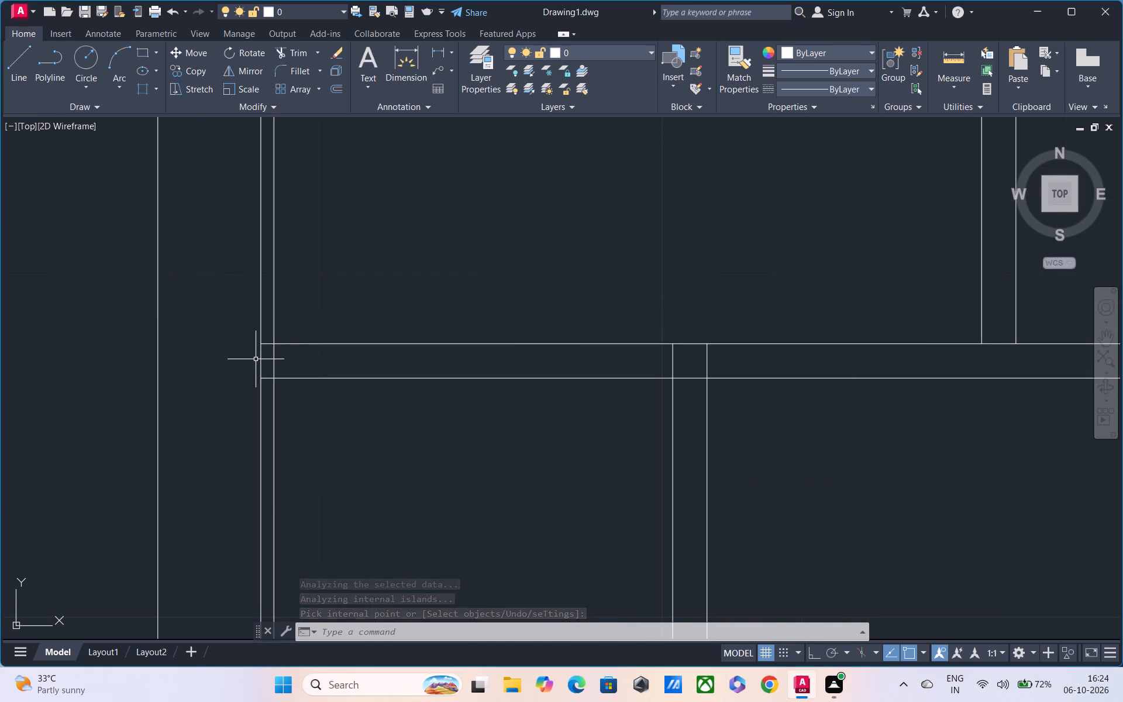
scroll(256, 360, up, 4)
scroll(284, 289, down, 2)
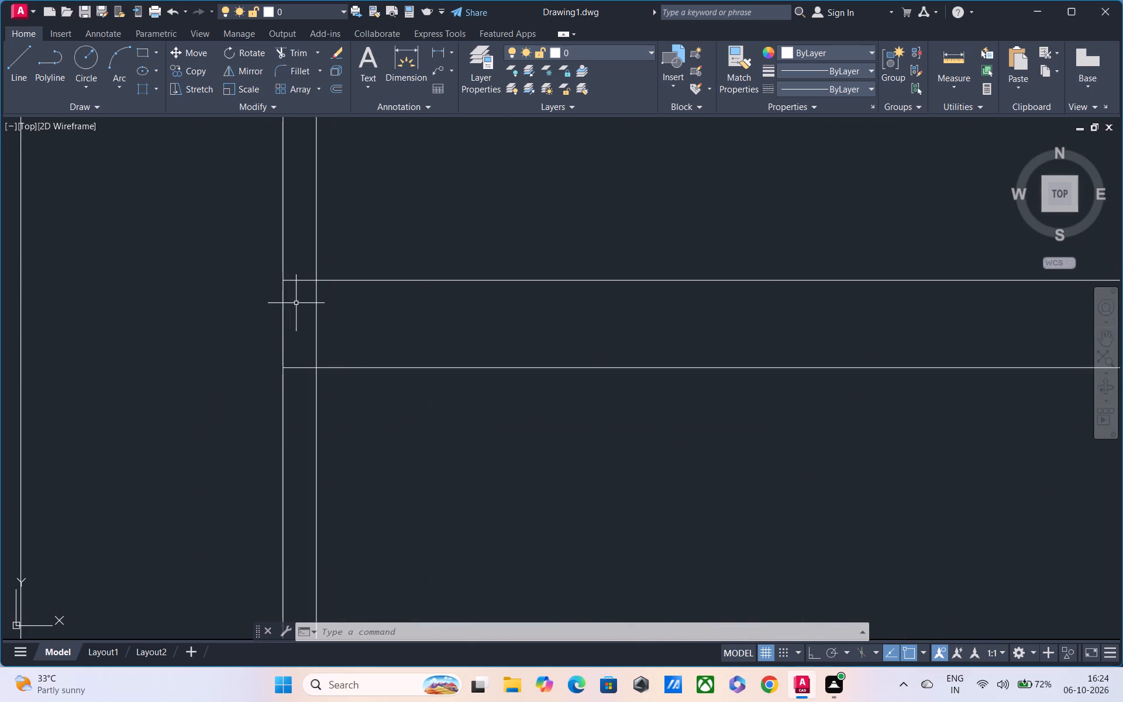
scroll(297, 304, down, 3)
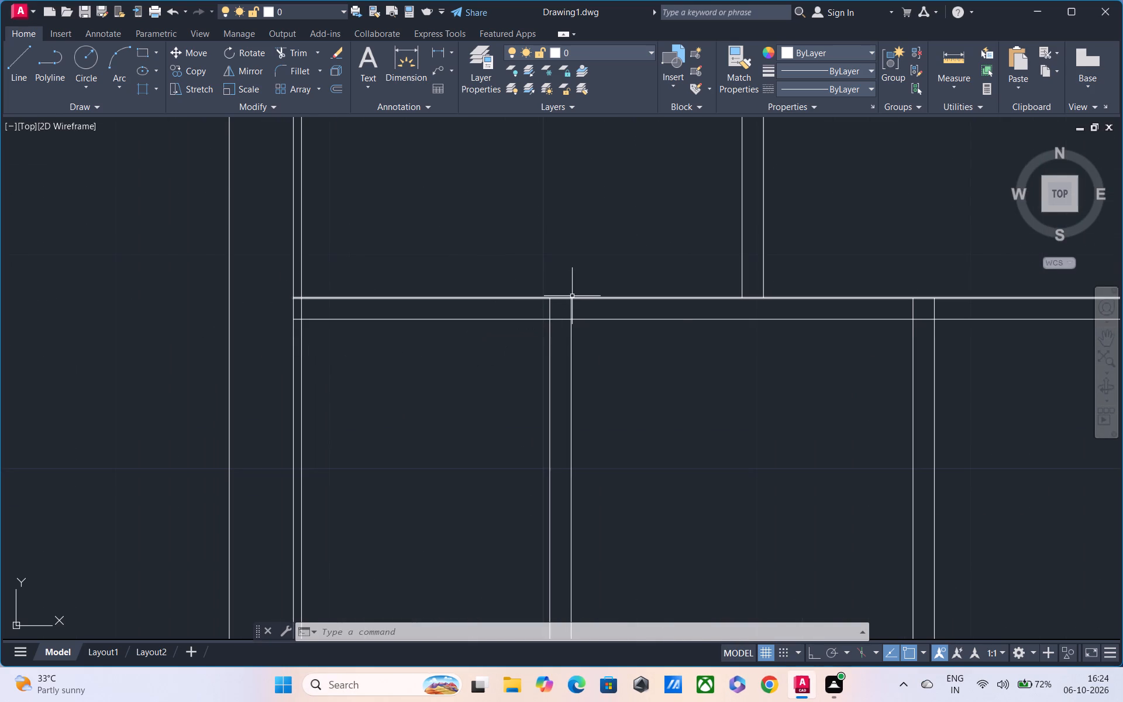
scroll(411, 516, down, 2)
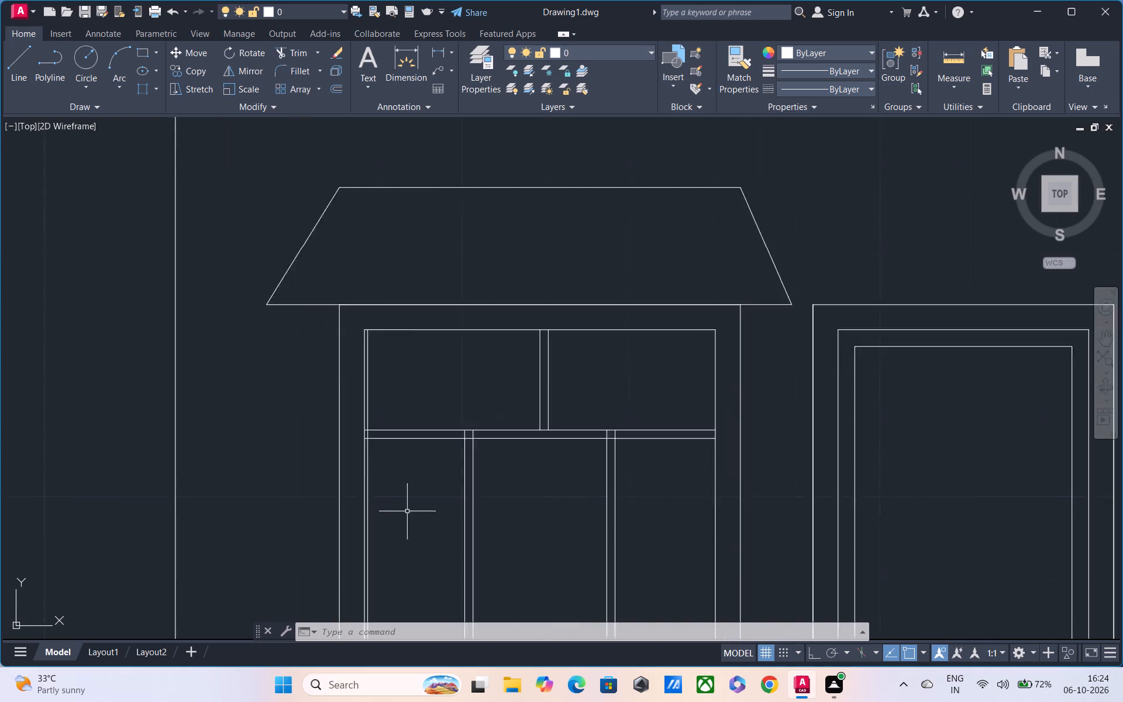
scroll(404, 509, down, 1)
middle_drag(410, 473, 460, 334)
scroll(460, 370, down, 1)
middle_drag(561, 390, 354, 388)
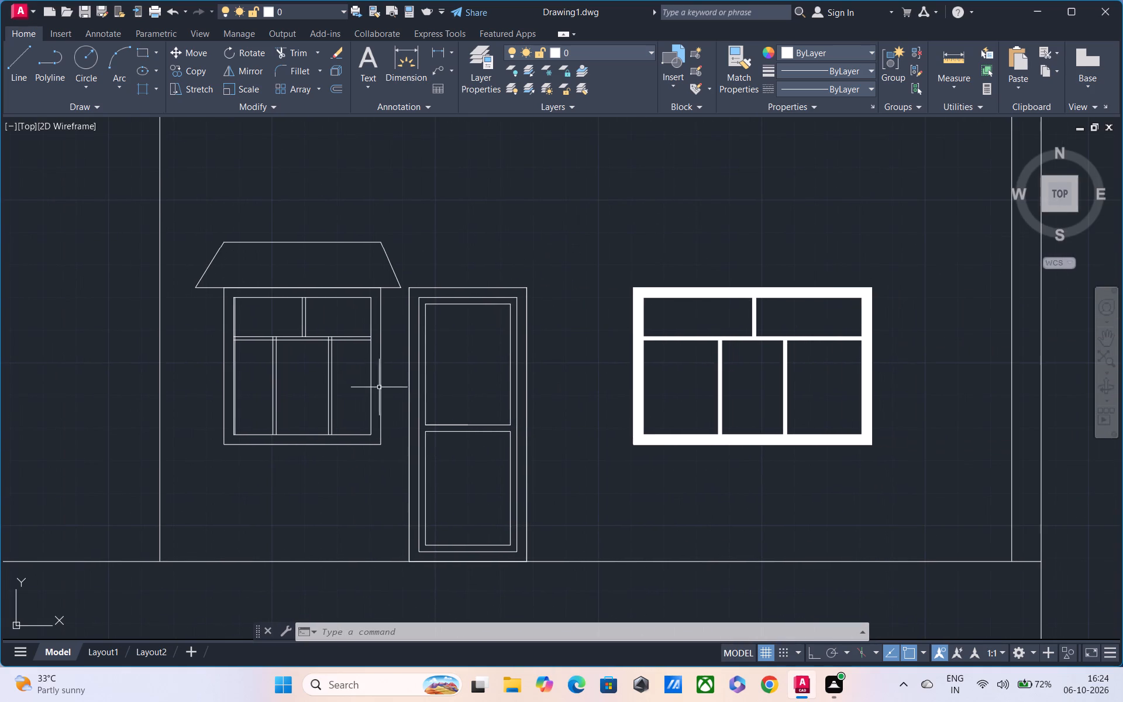
Apply a solid hatch to the ground-floor door's outer frame.
scroll(406, 369, up, 1)
key(h)
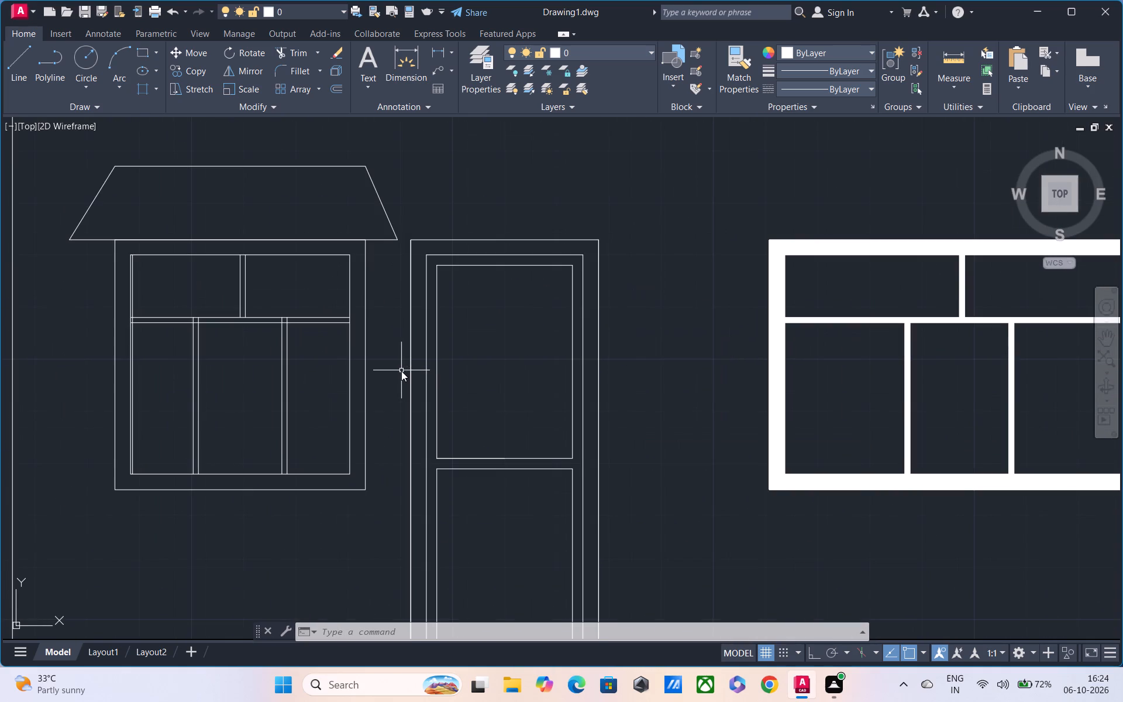
click(430, 401)
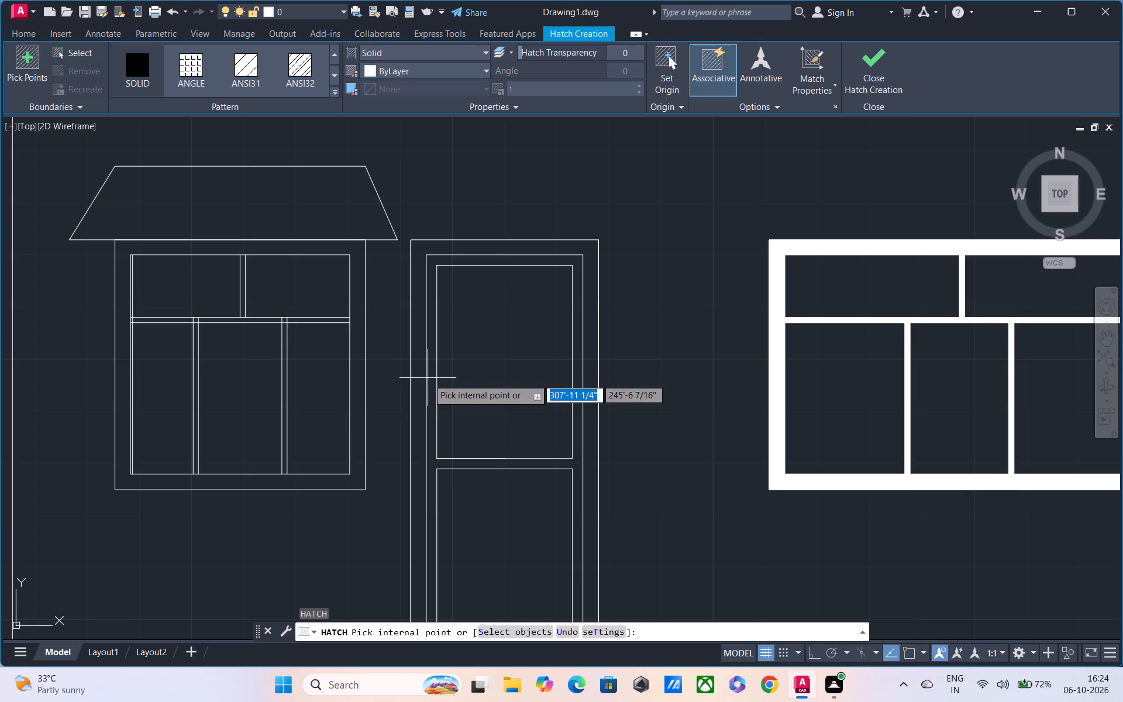
click(431, 372)
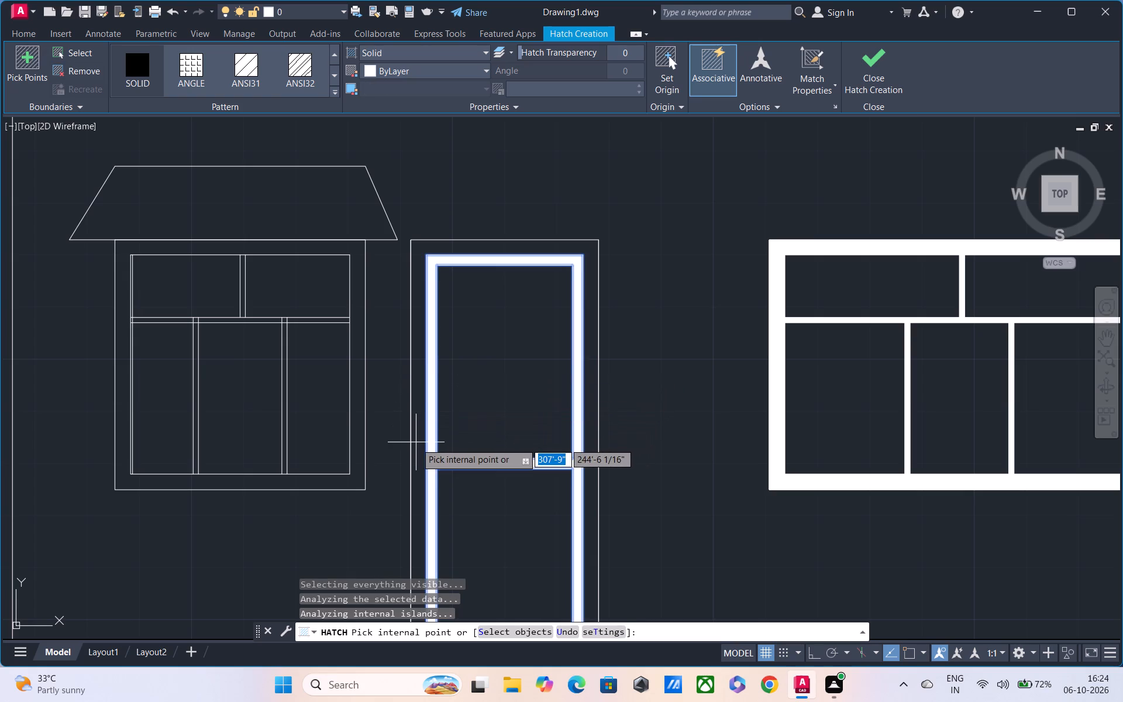
click(416, 443)
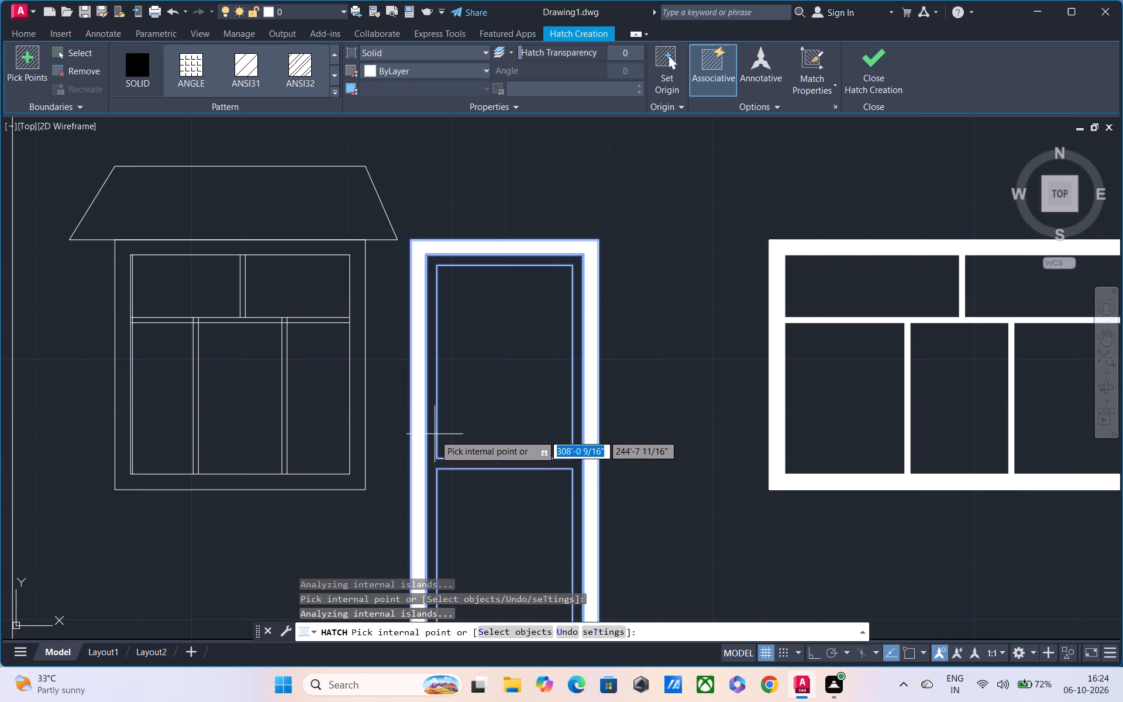
click(448, 463)
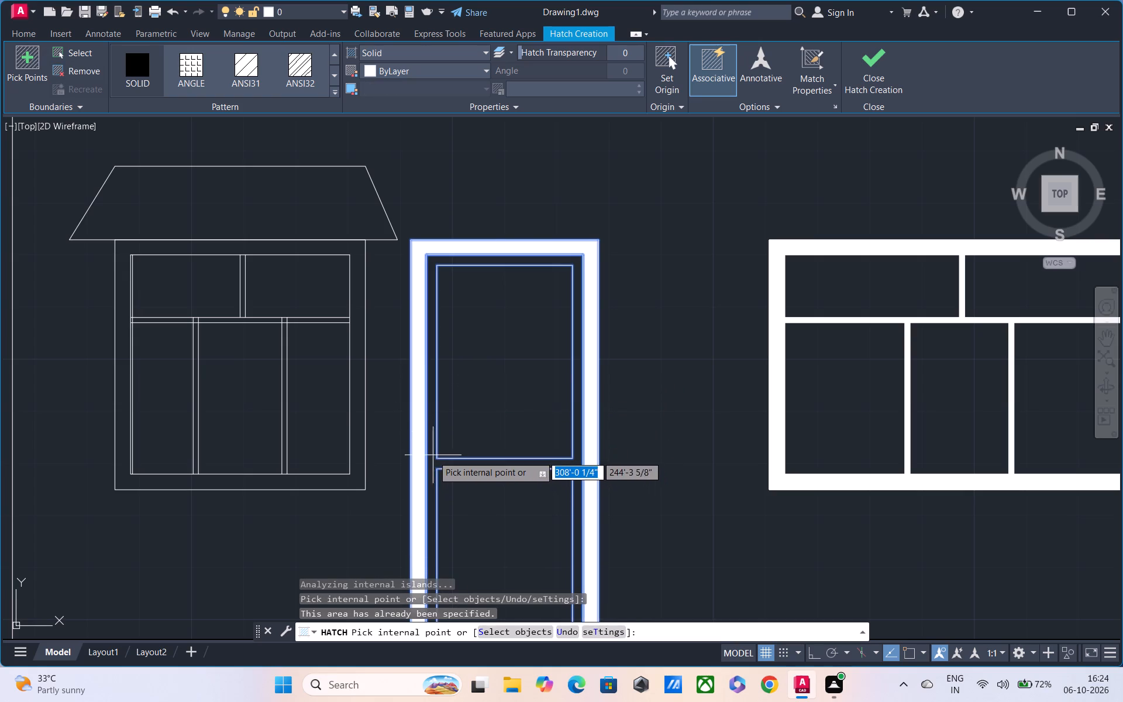
key(Escape)
scroll(443, 455, down, 2)
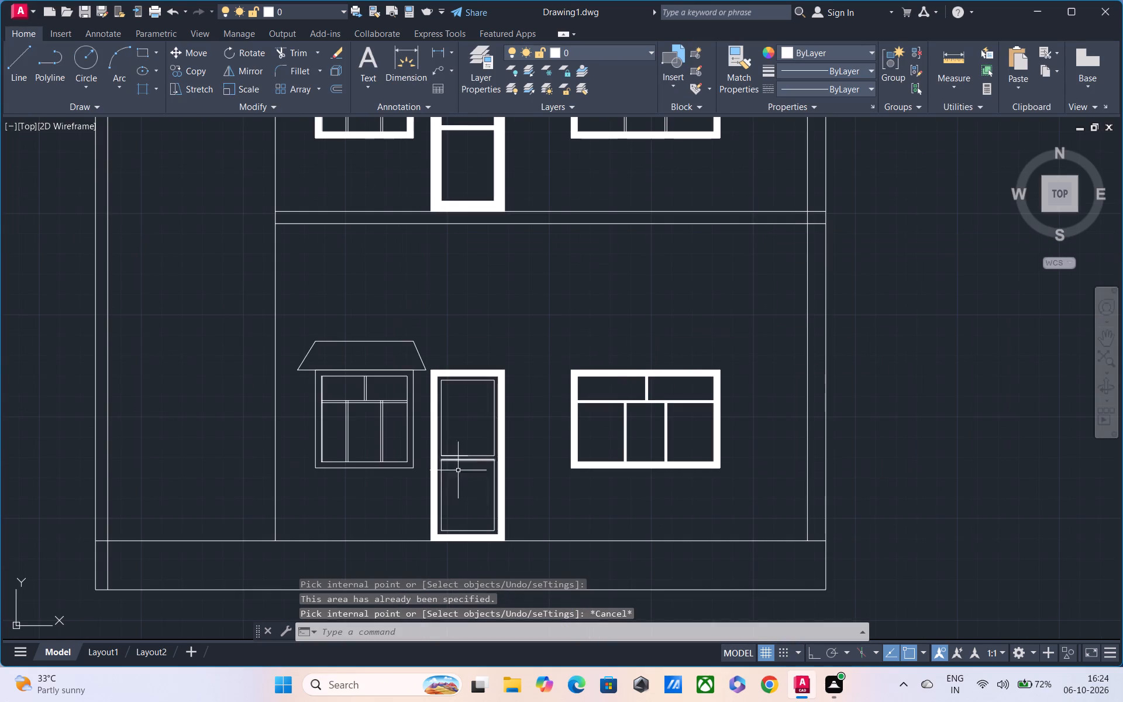
Apply a solid hatch to the ground-floor door's inner frame, including the rail between its two panels.
middle_drag(486, 503, 464, 550)
scroll(430, 523, up, 2)
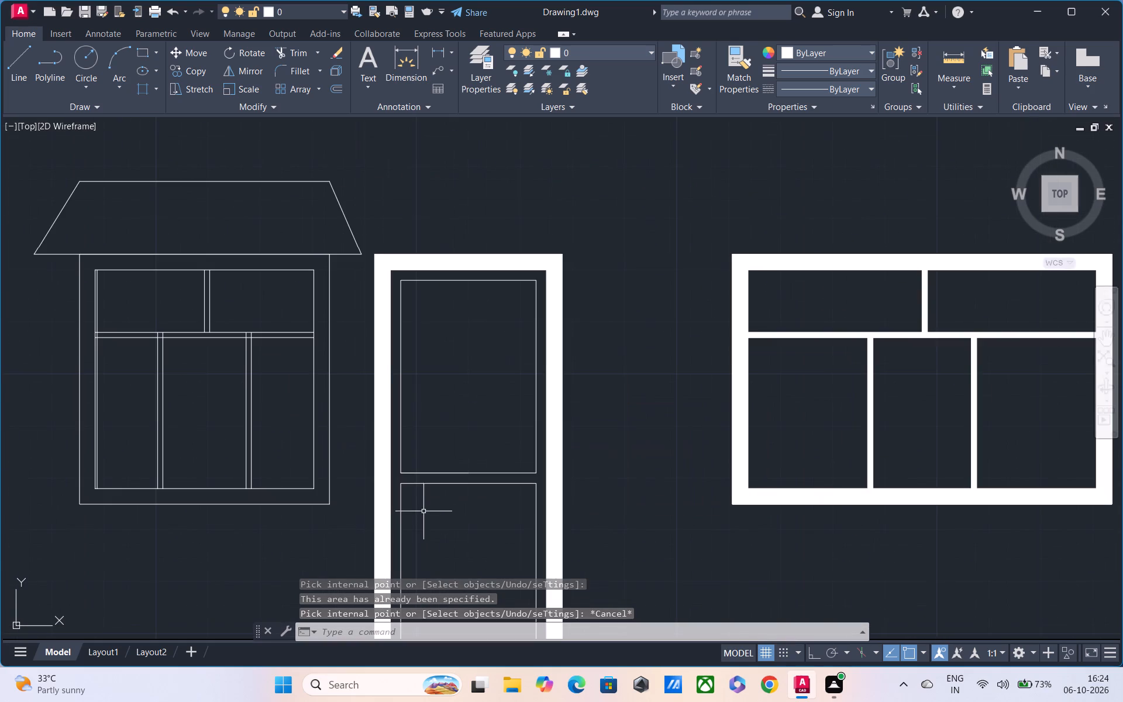
text(H)
key(space)
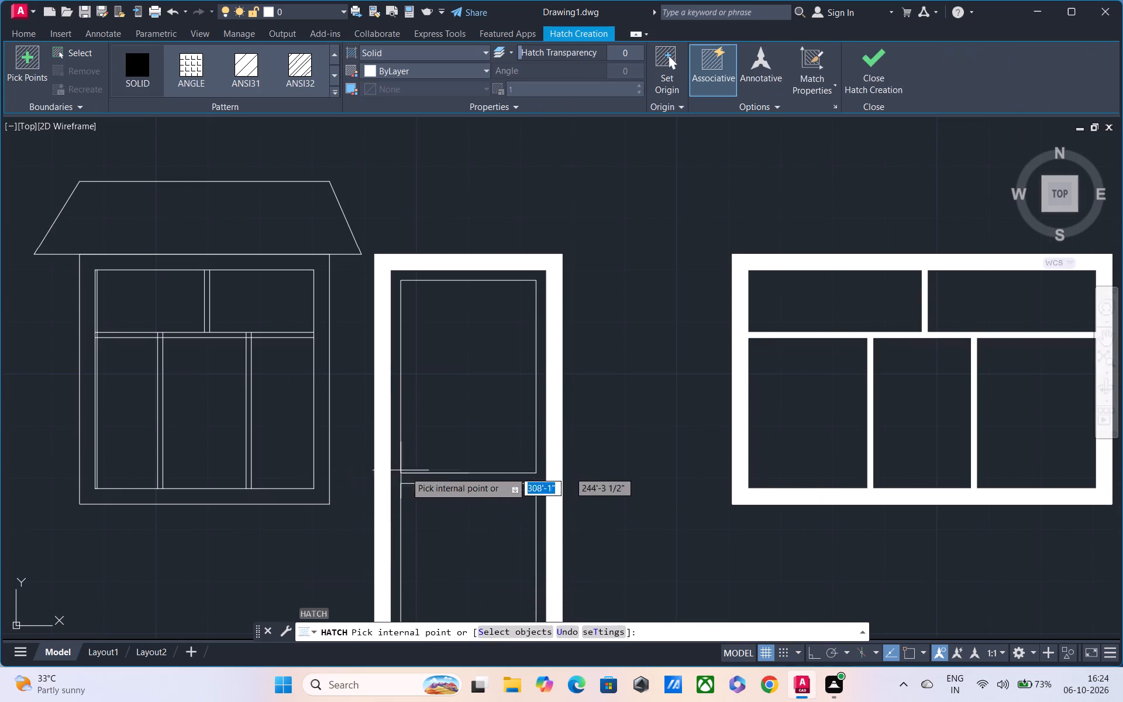
click(449, 476)
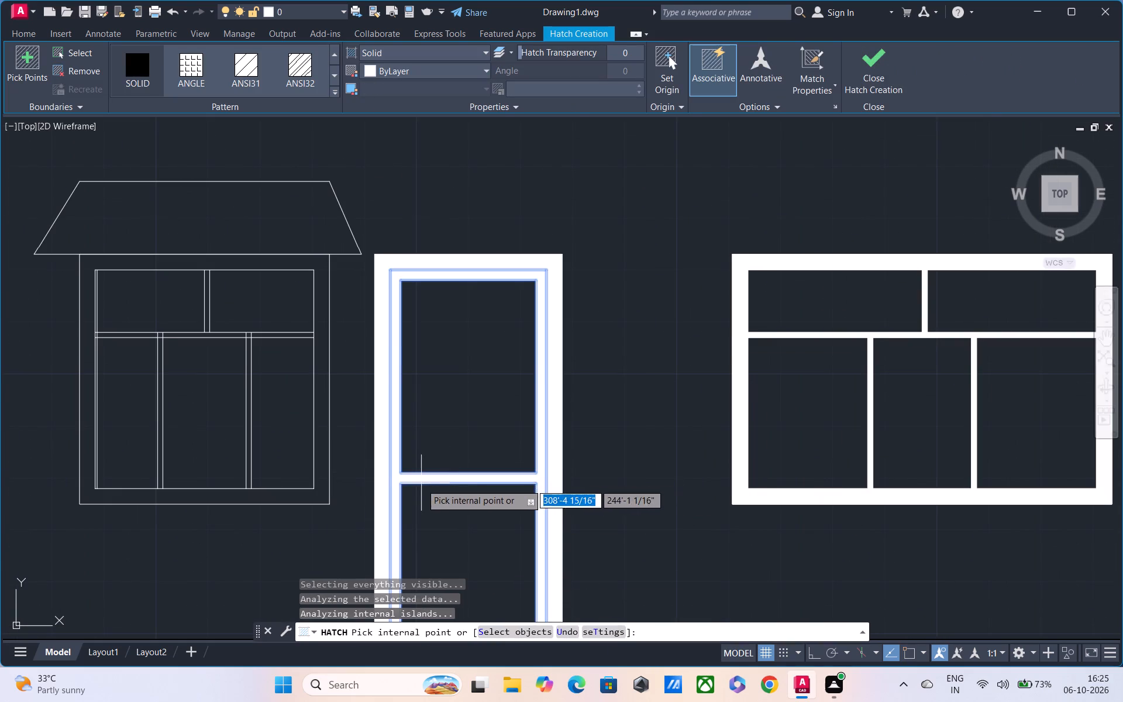
scroll(417, 478, down, 2)
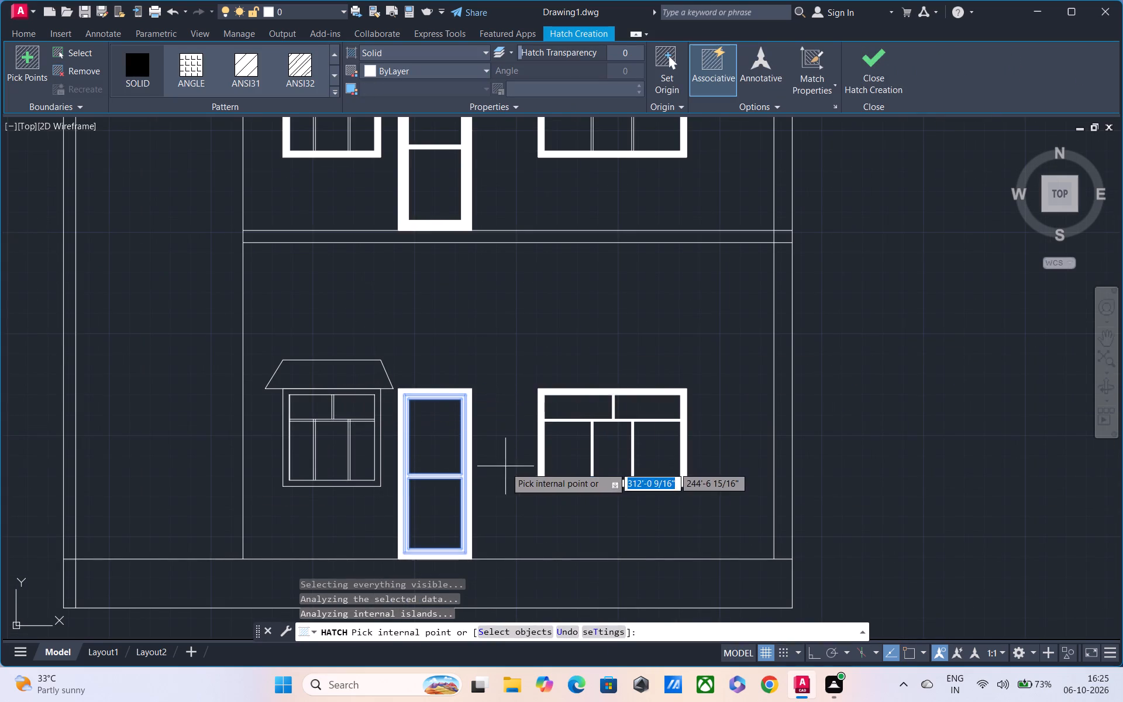
click(873, 63)
Trim the crossing lines where the smaller ground-floor window's left-hand lower glazing bar meets the horizontal bar.
middle_drag(533, 334, 636, 257)
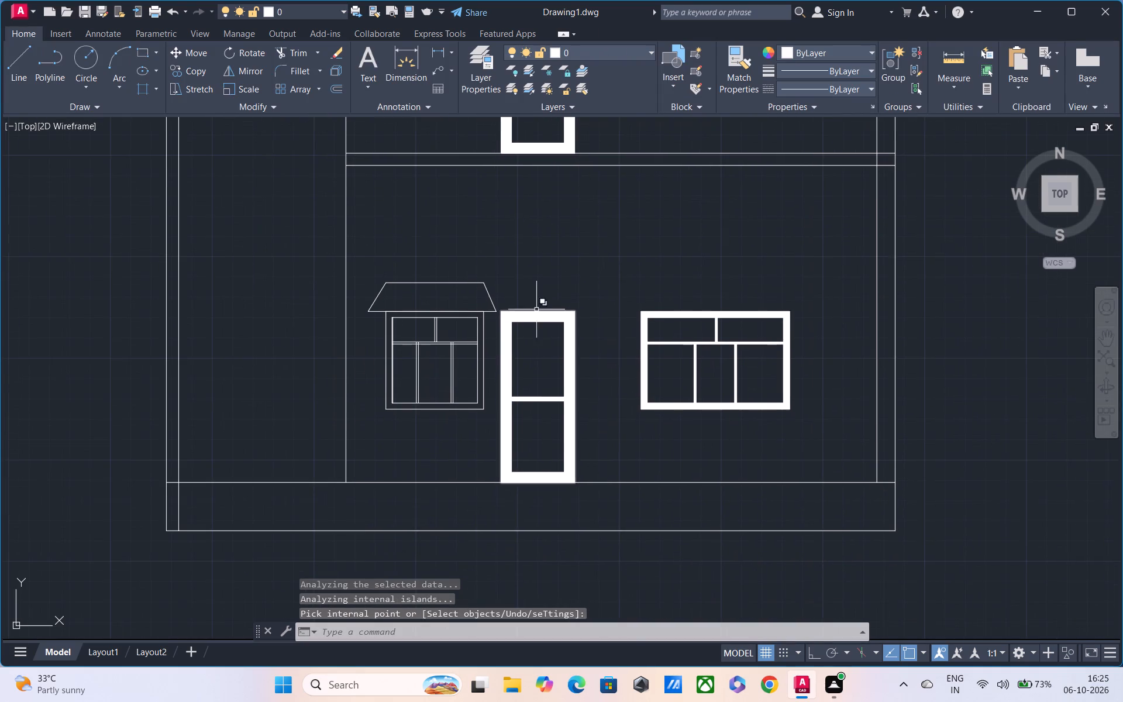
middle_drag(481, 326, 480, 290)
scroll(429, 324, up, 2)
middle_drag(397, 346, 374, 369)
scroll(374, 369, up, 1)
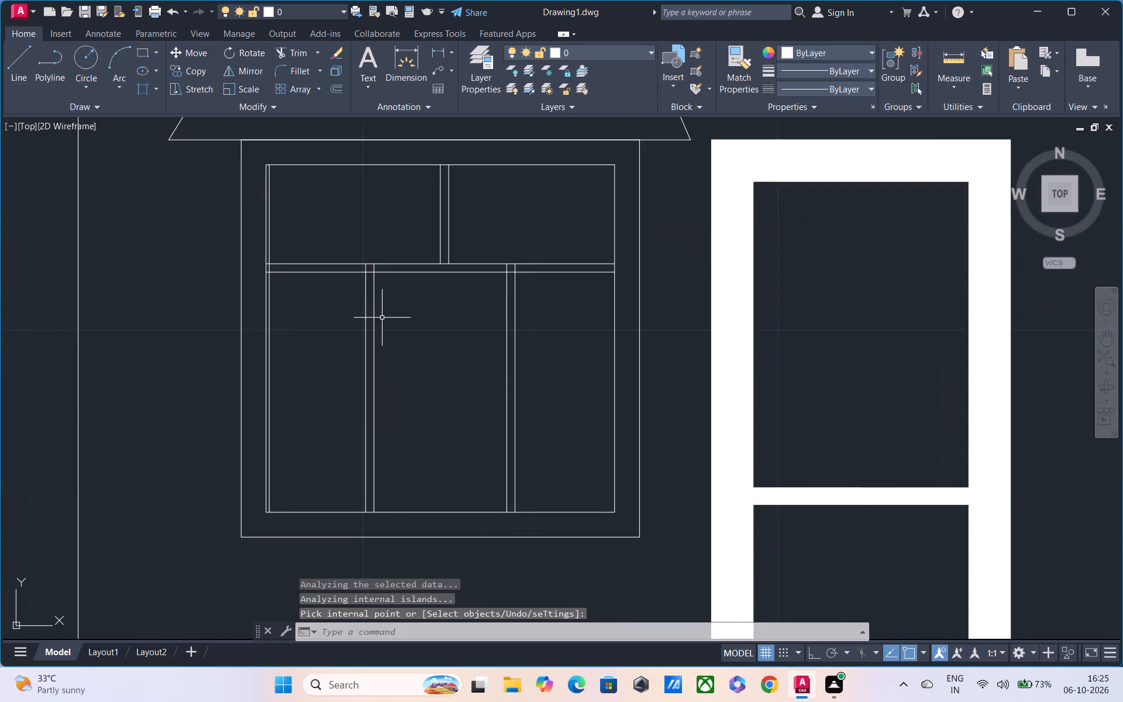
scroll(382, 318, up, 1)
text(TR)
key(space)
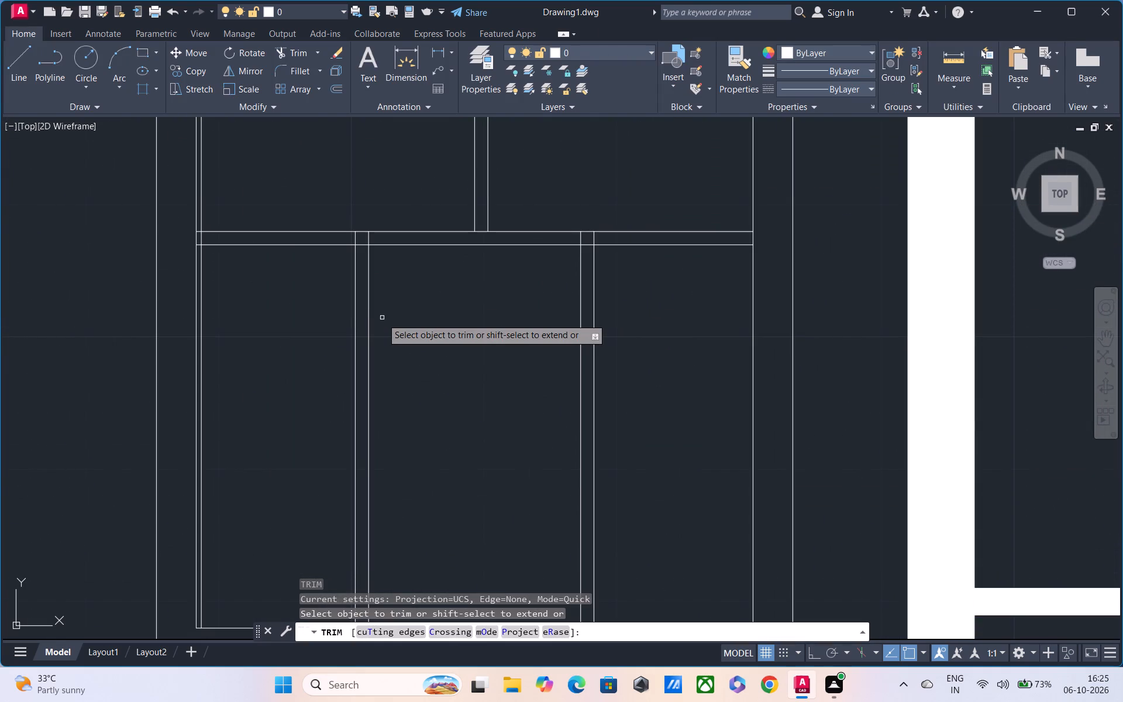
middle_drag(387, 324, 392, 433)
scroll(392, 370, up, 3)
drag(331, 279, 273, 276)
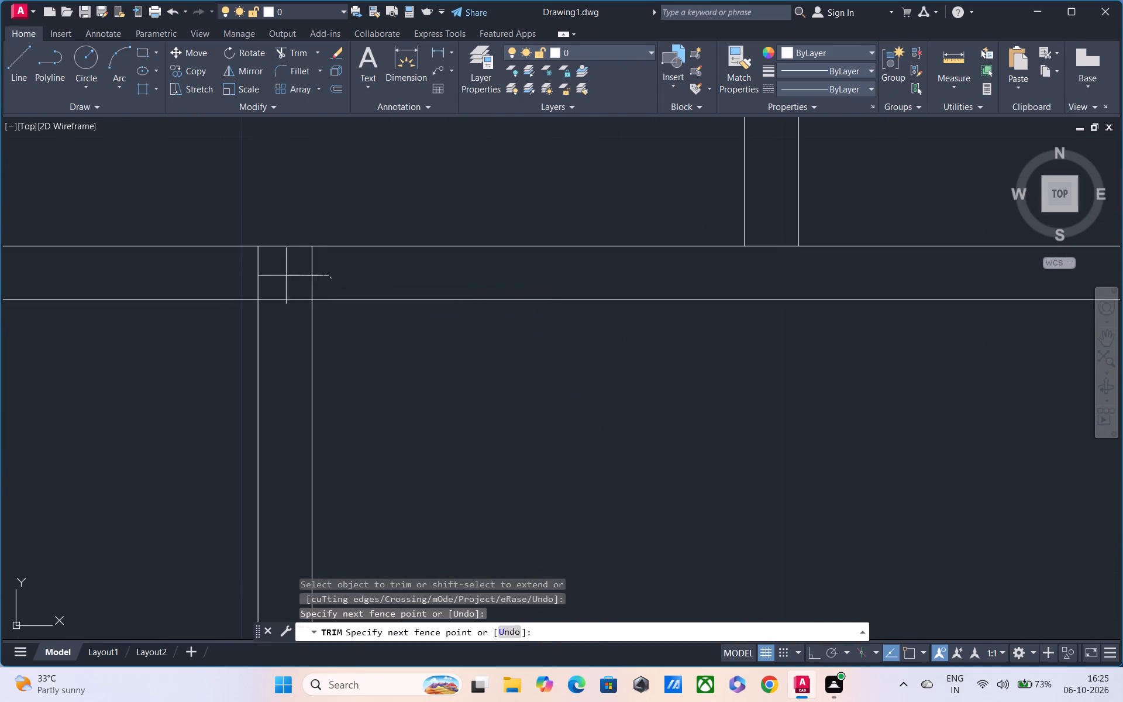
drag(273, 276, 237, 276)
drag(260, 276, 281, 367)
Trim the crossing lines where the same window's right-hand lower glazing bar meets the horizontal bar.
scroll(295, 336, down, 1)
middle_drag(78, 491, 32, 504)
scroll(36, 501, down, 2)
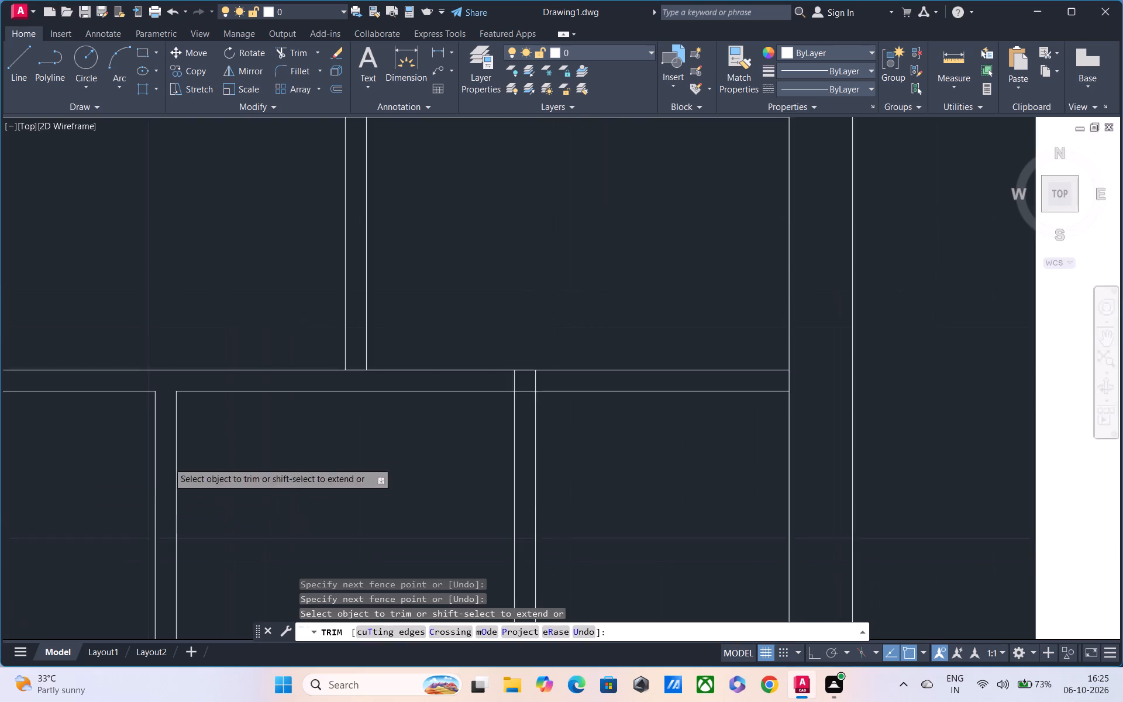
scroll(432, 438, up, 3)
drag(255, 352, 82, 352)
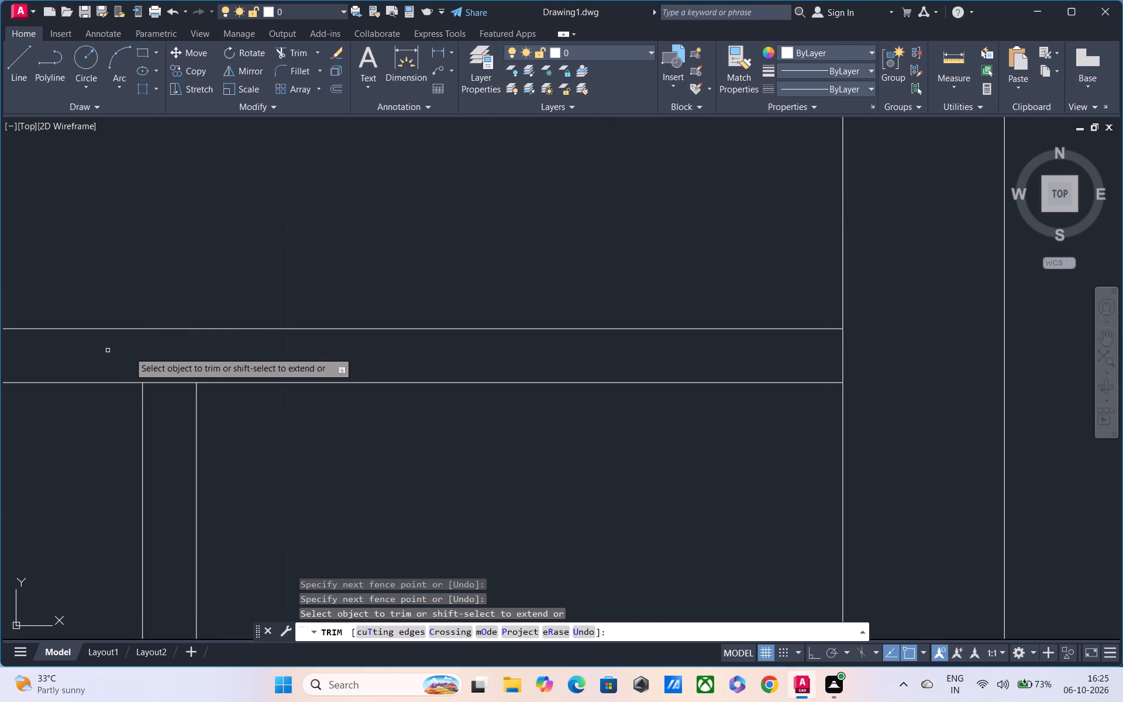
drag(147, 362, 155, 435)
Trim the inner frame outline across the right end of the smaller window's horizontal glazing bar.
scroll(163, 421, down, 3)
middle_drag(143, 410, 0, 371)
middle_drag(357, 388, 425, 386)
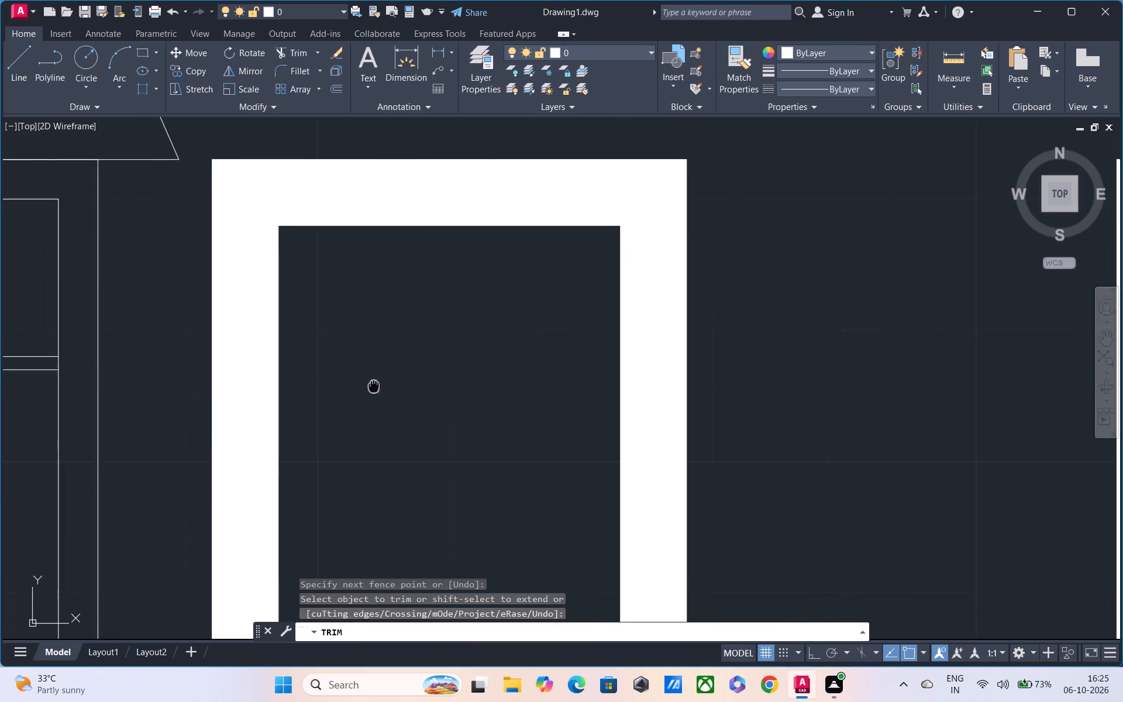
middle_drag(425, 386, 734, 367)
scroll(478, 360, up, 3)
drag(225, 293, 243, 293)
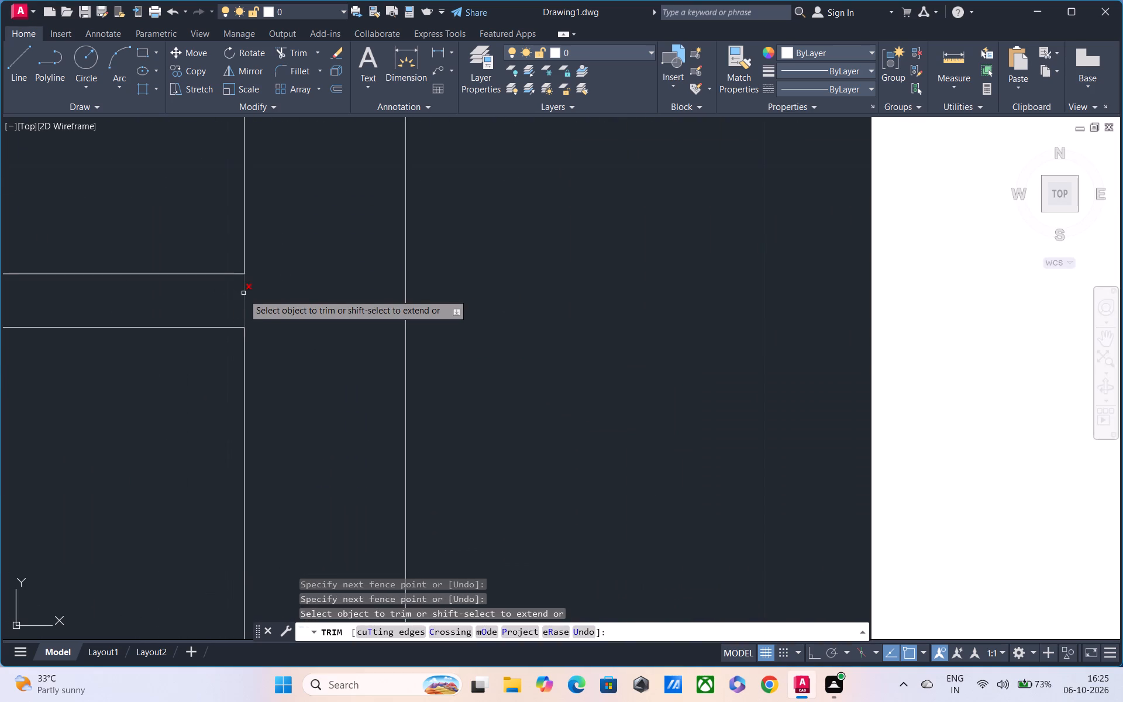
scroll(251, 294, down, 3)
scroll(256, 298, up, 4)
drag(242, 299, 323, 305)
Trim the lines crossing the top and foot of the smaller window's upper glazing bar.
scroll(317, 305, down, 4)
middle_drag(252, 307, 341, 431)
scroll(159, 286, up, 3)
middle_drag(74, 242, 257, 273)
drag(223, 205, 206, 292)
scroll(212, 274, down, 4)
middle_drag(204, 318, 241, 213)
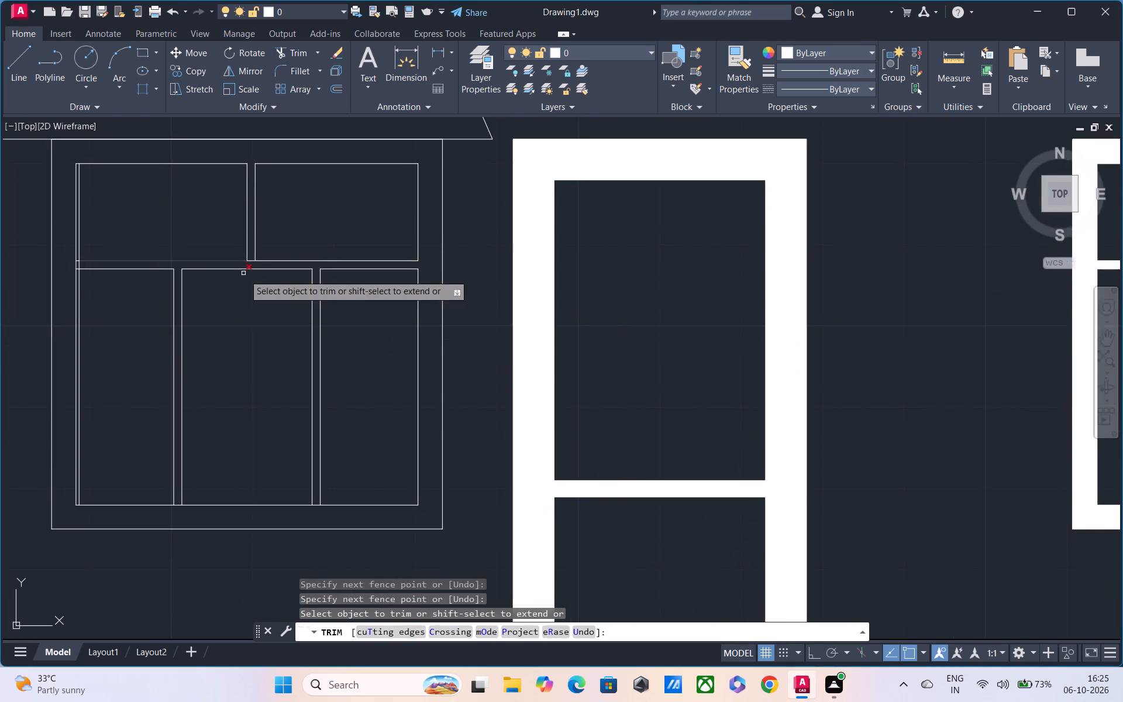
scroll(256, 261, up, 4)
drag(219, 260, 215, 316)
scroll(214, 308, down, 4)
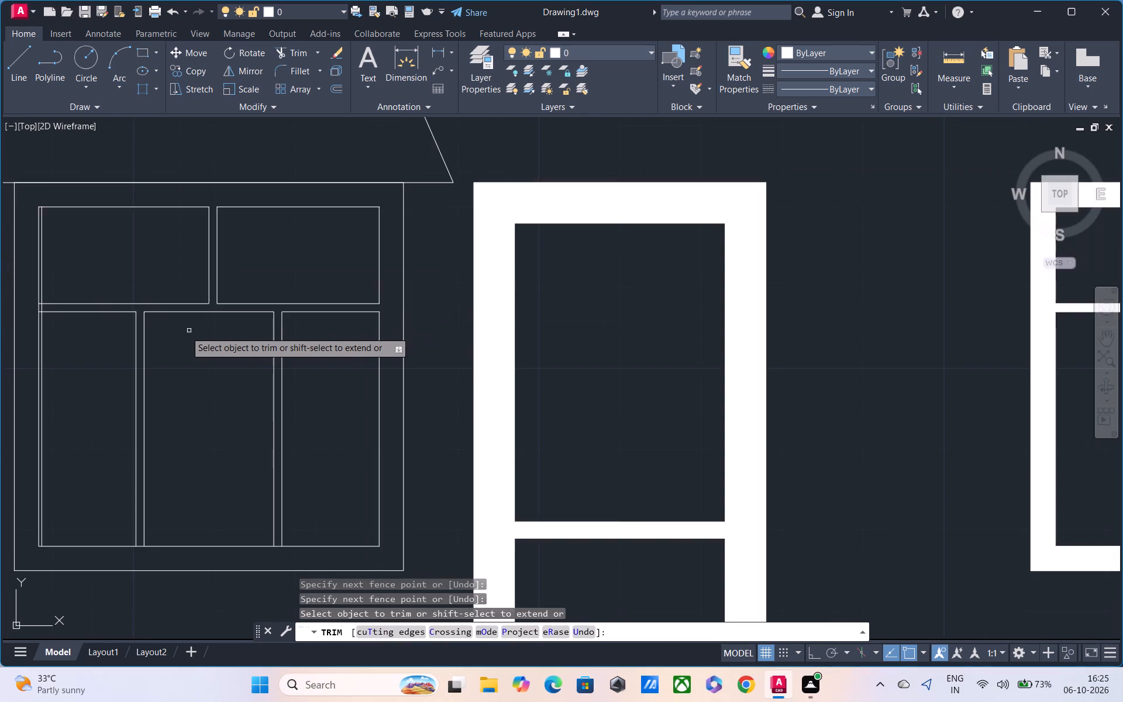
Trim the vertical lines and short stubs at the left end of the smaller window's horizontal glazing bar.
middle_drag(198, 332, 421, 346)
scroll(239, 333, up, 4)
scroll(344, 295, down, 2)
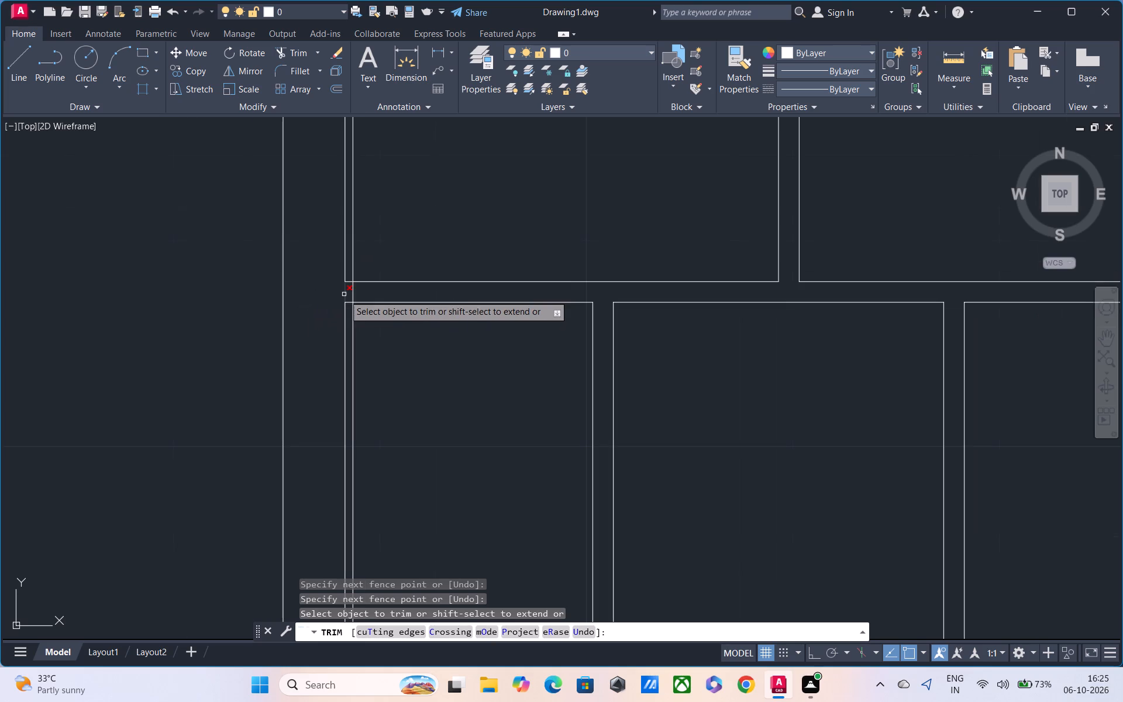
middle_drag(346, 259, 304, 385)
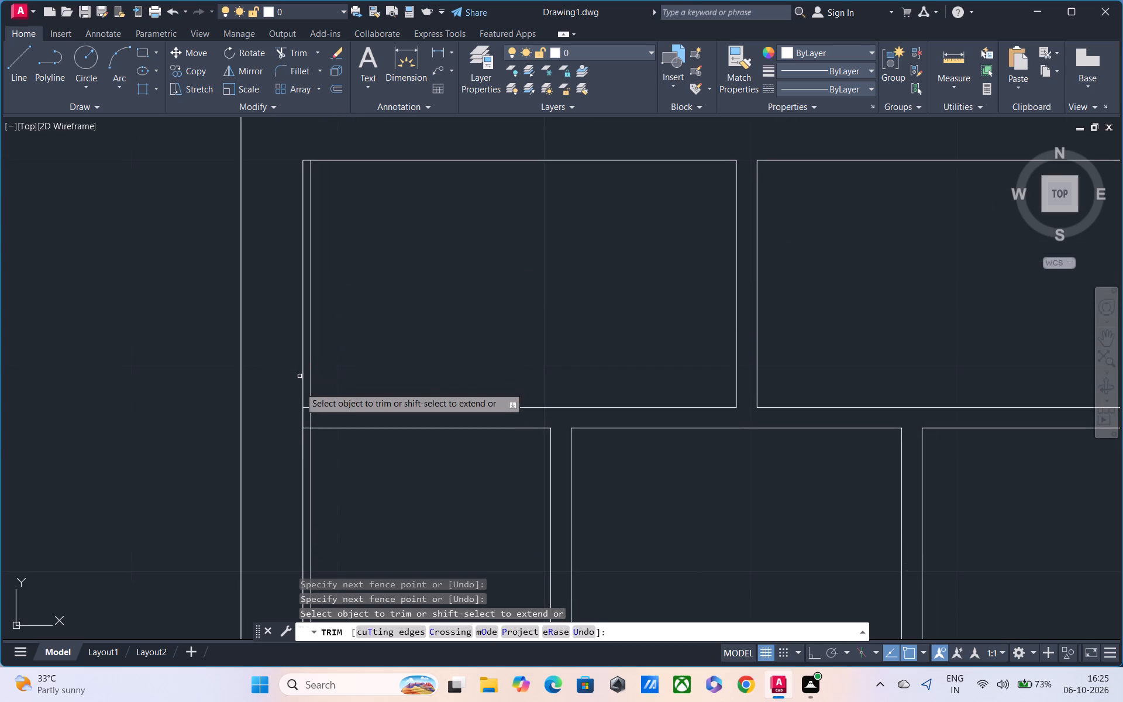
drag(283, 425, 322, 417)
scroll(309, 414, up, 3)
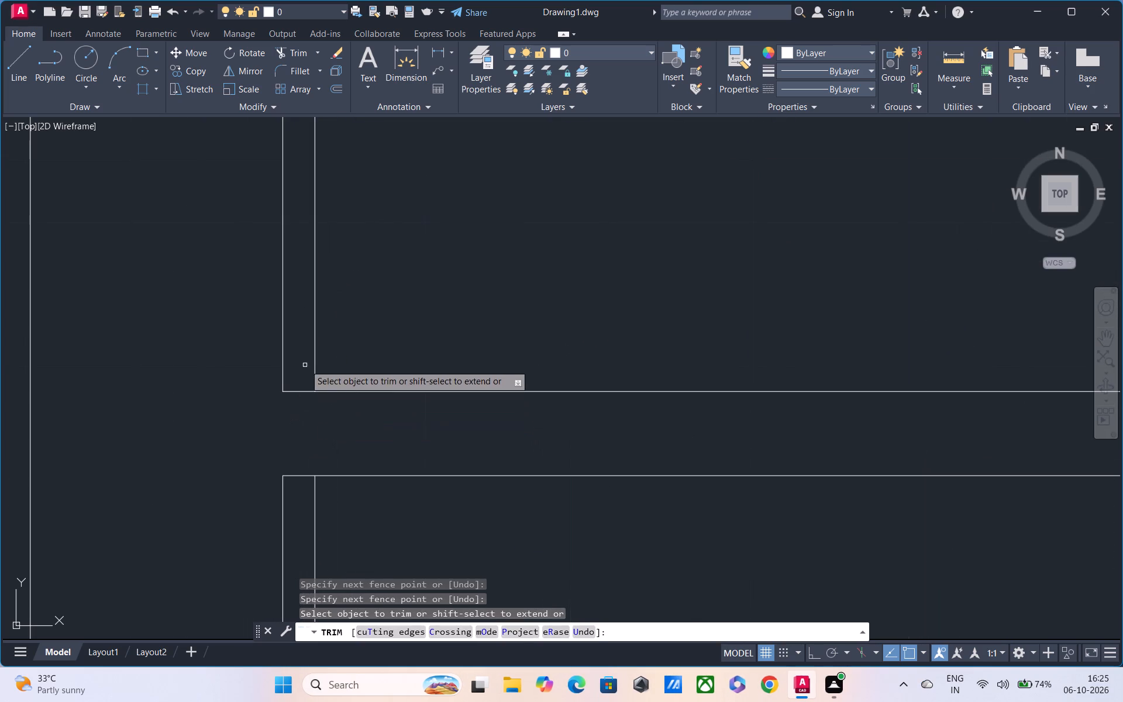
drag(305, 370, 300, 490)
Trim away the outer of the doubled left-side lines and its corner stubs along the smaller window's upper and lower panes.
scroll(300, 483, down, 3)
middle_drag(246, 462, 244, 437)
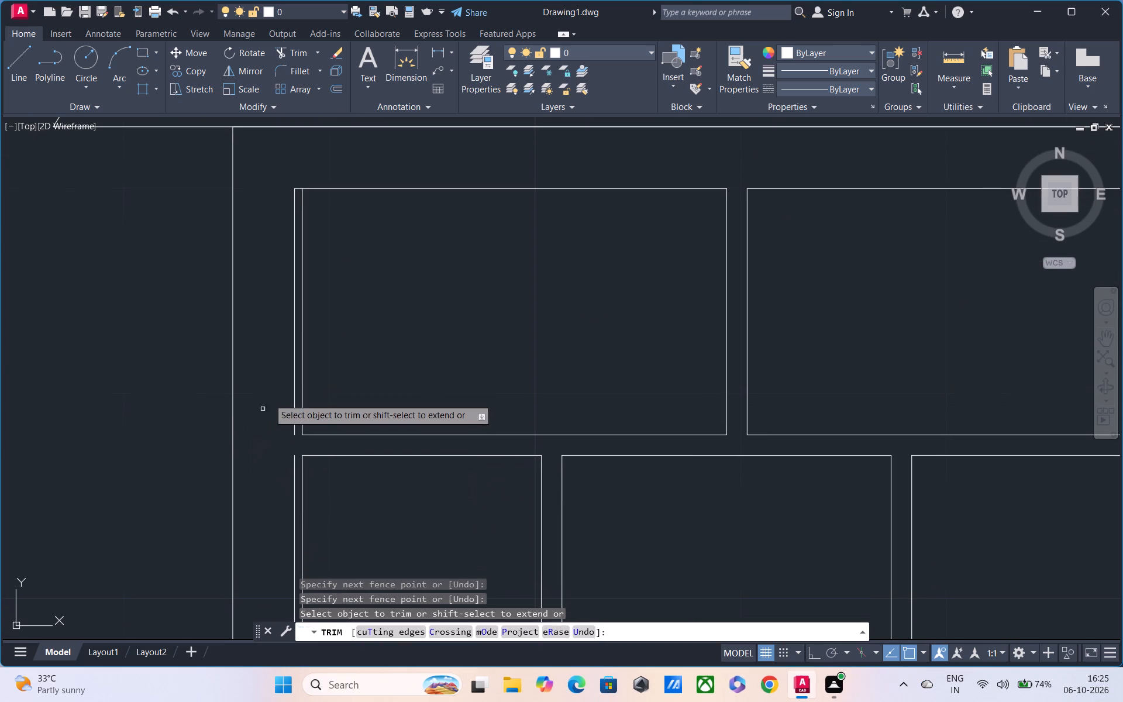
click(295, 332)
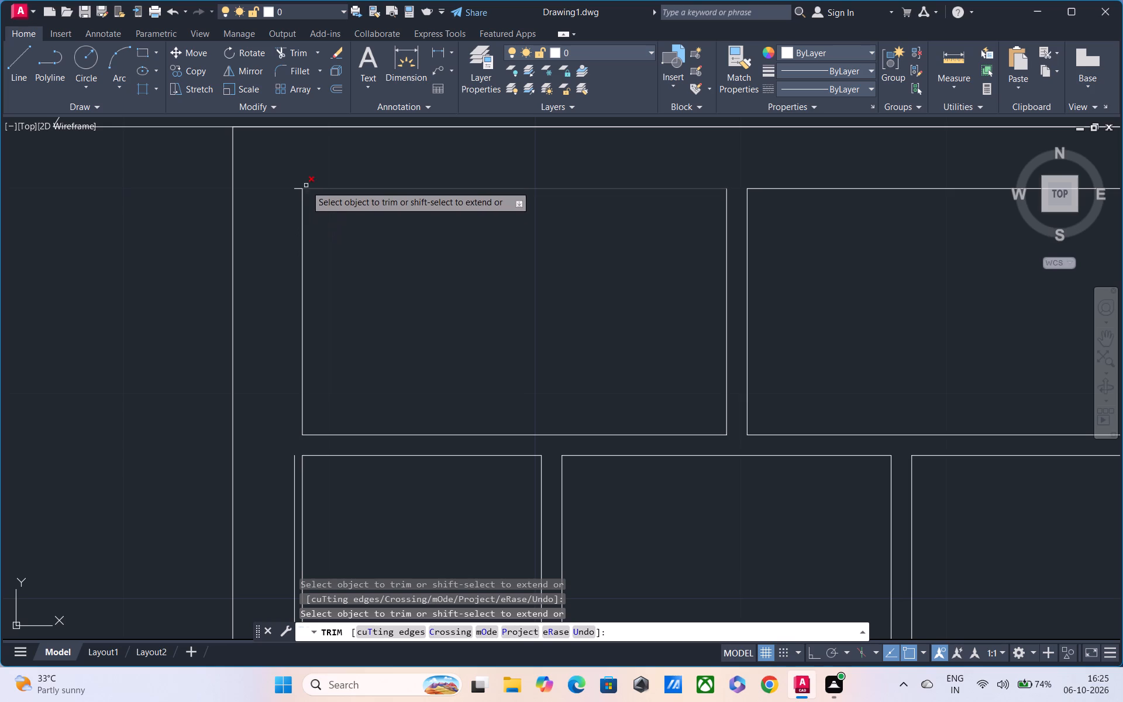
drag(304, 179, 297, 216)
scroll(297, 217, down, 3)
middle_drag(257, 345, 257, 340)
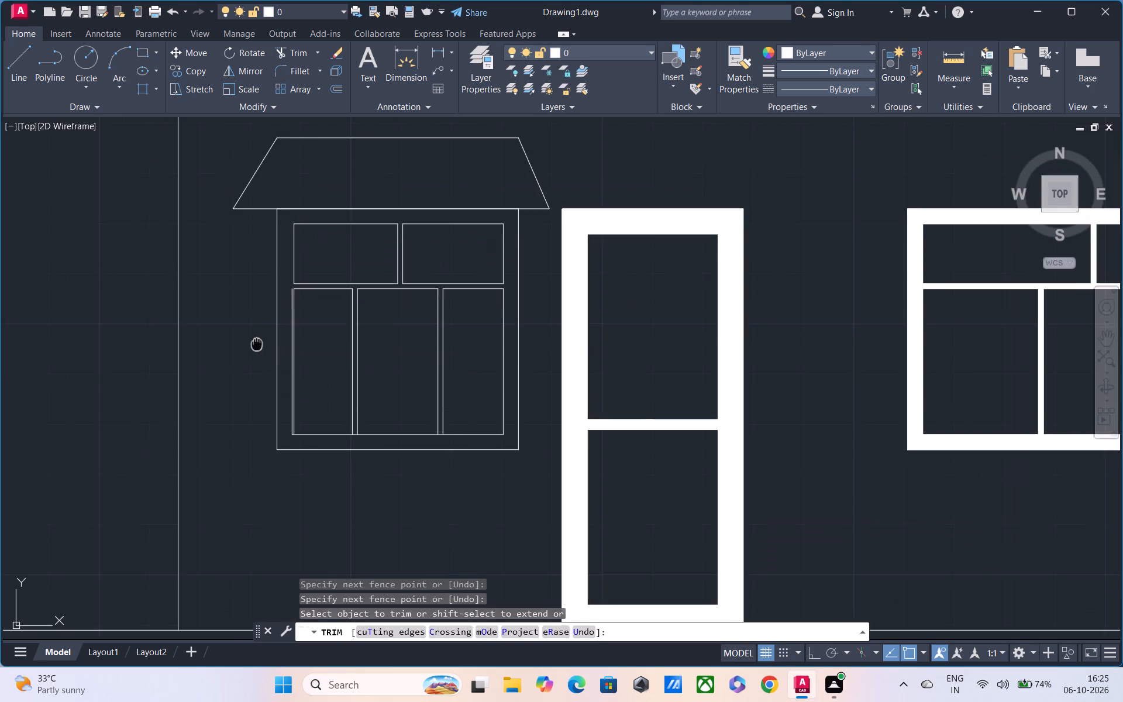
middle_drag(257, 340, 271, 246)
scroll(316, 315, up, 4)
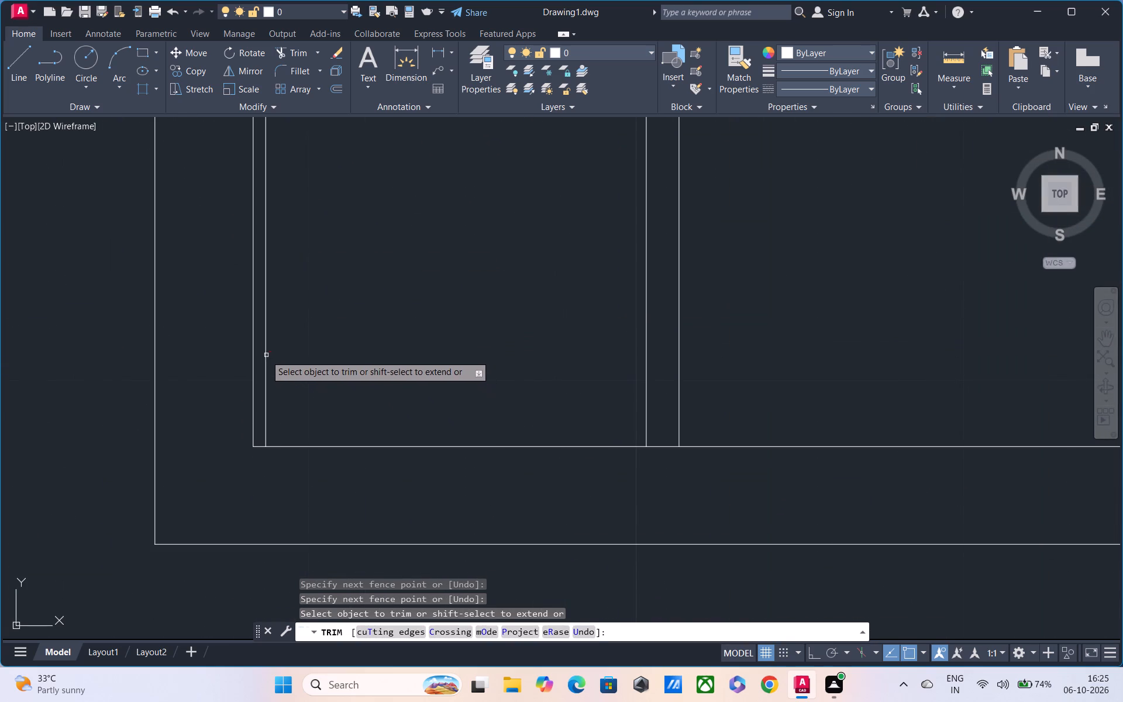
drag(261, 349, 242, 368)
drag(258, 419, 253, 491)
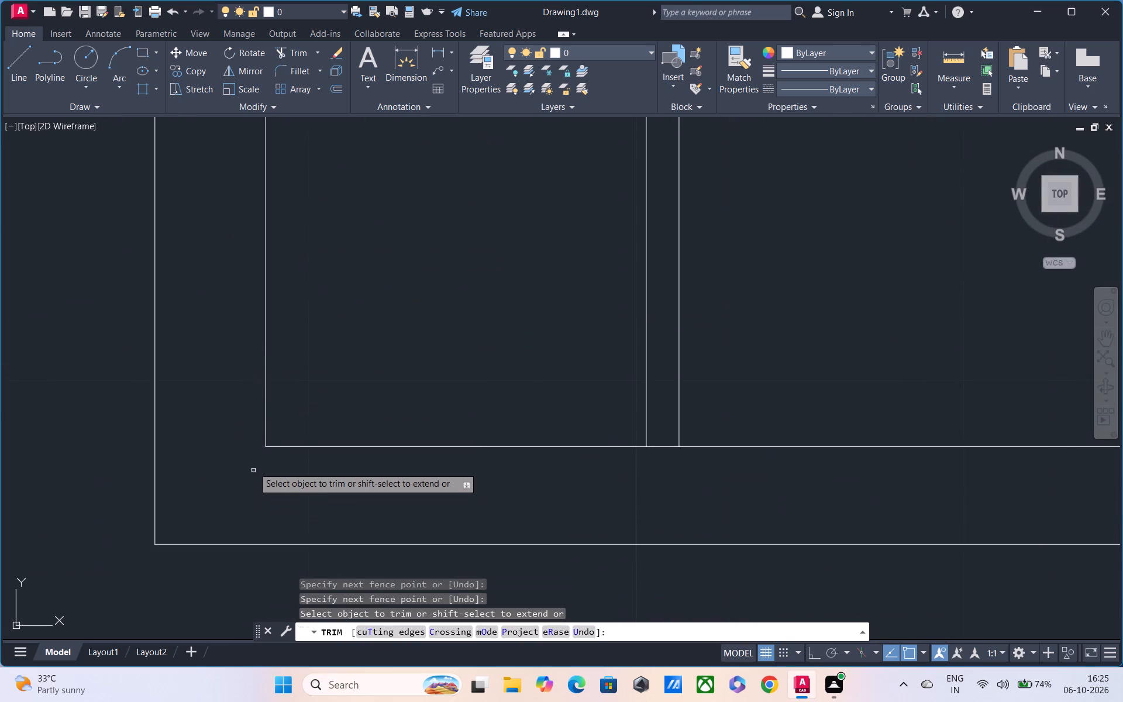
Trim the inner frame's bottom line across the feet of the smaller window's two lower glazing bars.
scroll(253, 464, down, 3)
middle_drag(267, 496, 111, 499)
scroll(194, 445, up, 4)
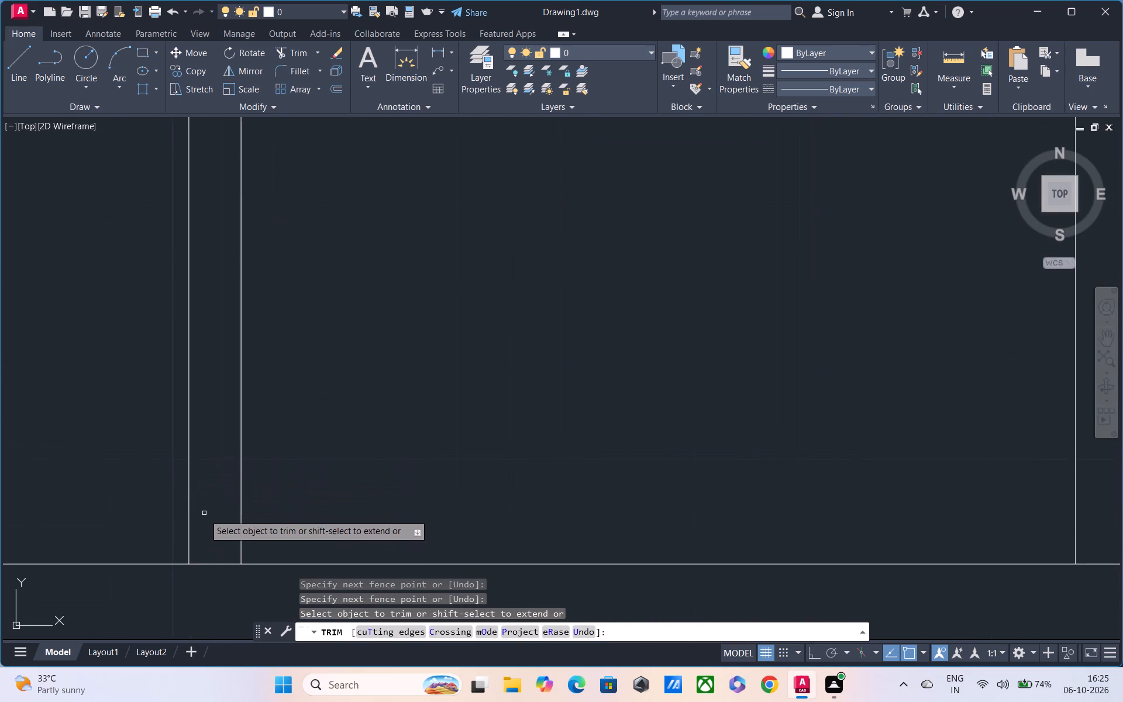
drag(204, 514, 199, 614)
scroll(204, 590, down, 2)
middle_drag(137, 469, 23, 256)
scroll(529, 371, up, 1)
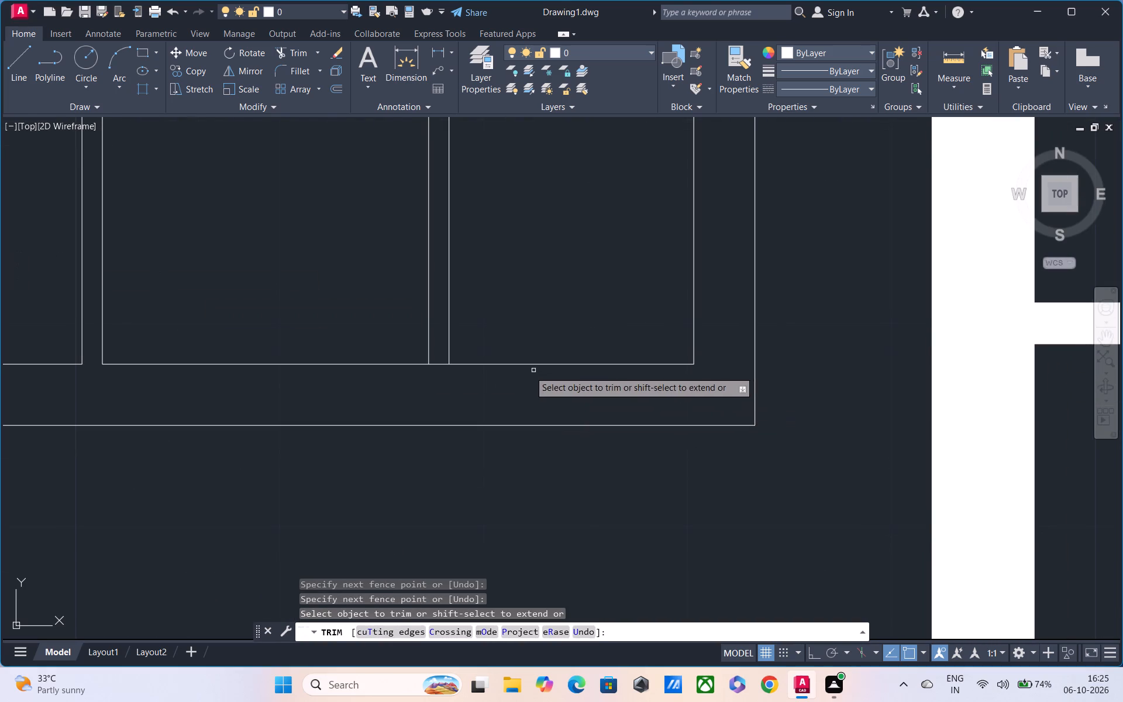
scroll(526, 370, up, 1)
drag(313, 325, 312, 415)
scroll(316, 396, down, 3)
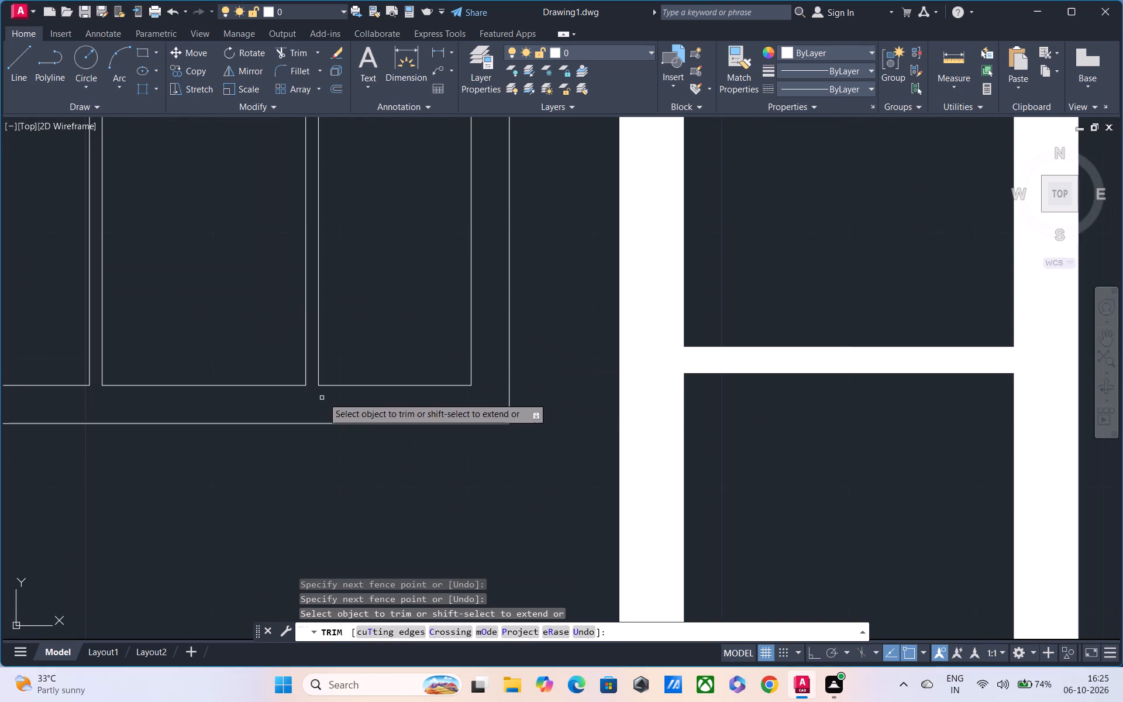
middle_drag(345, 381, 301, 602)
middle_drag(328, 442, 328, 552)
scroll(379, 488, down, 3)
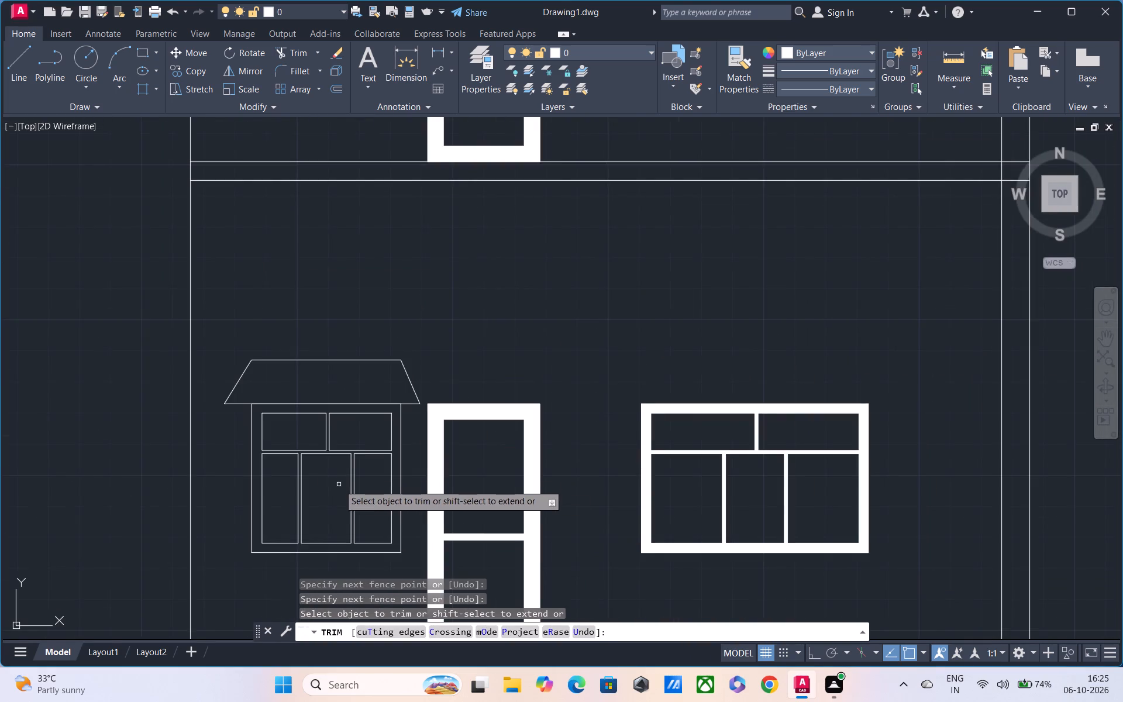
middle_drag(348, 456, 374, 410)
key(Escape)
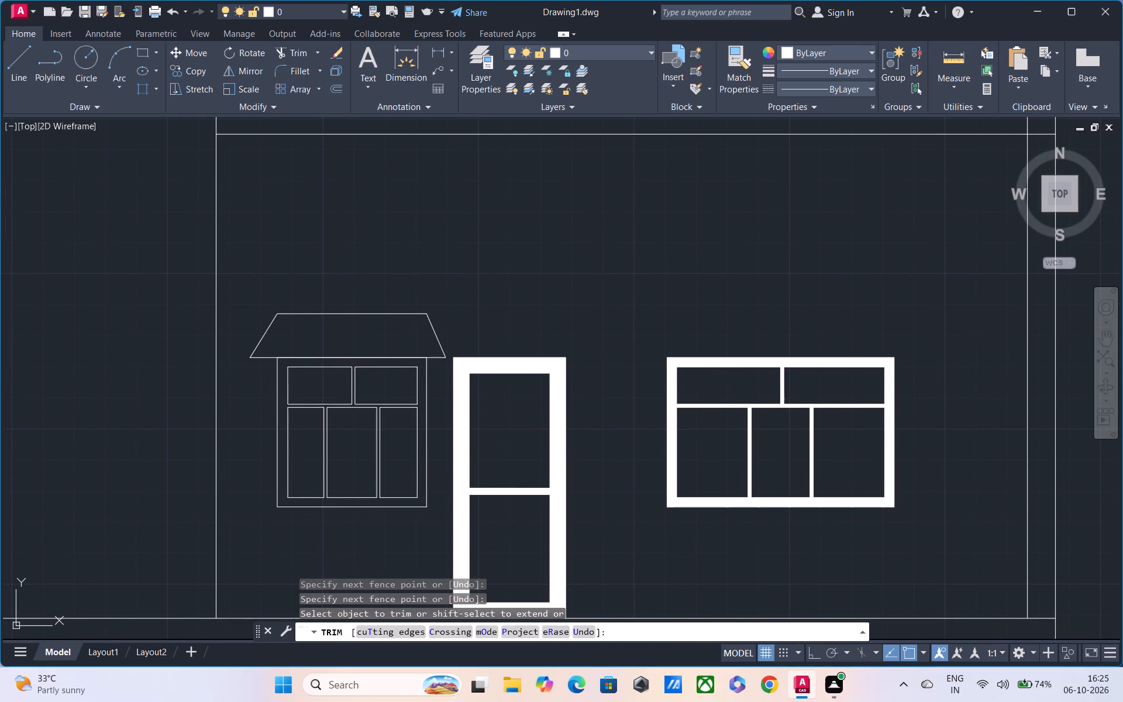
Apply a solid hatch to the smaller ground-floor window's frame and all its connected glazing bars.
key(h)
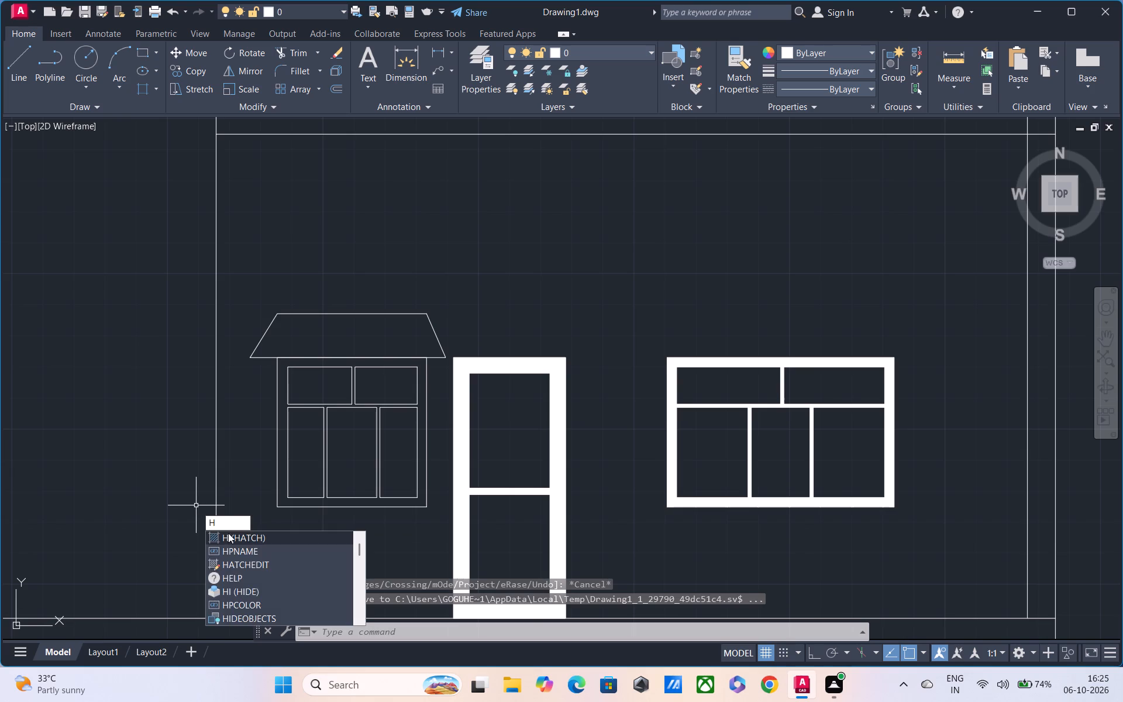
click(230, 541)
click(283, 454)
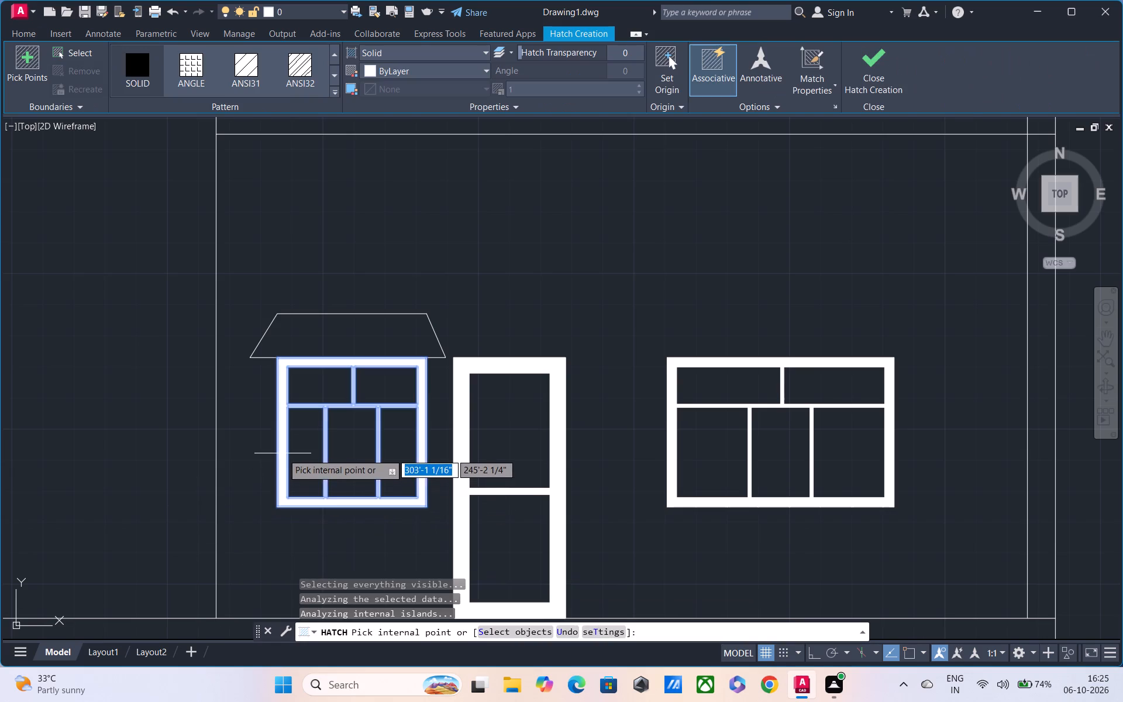
scroll(409, 417, down, 1)
middle_drag(396, 421, 199, 411)
scroll(334, 364, down, 1)
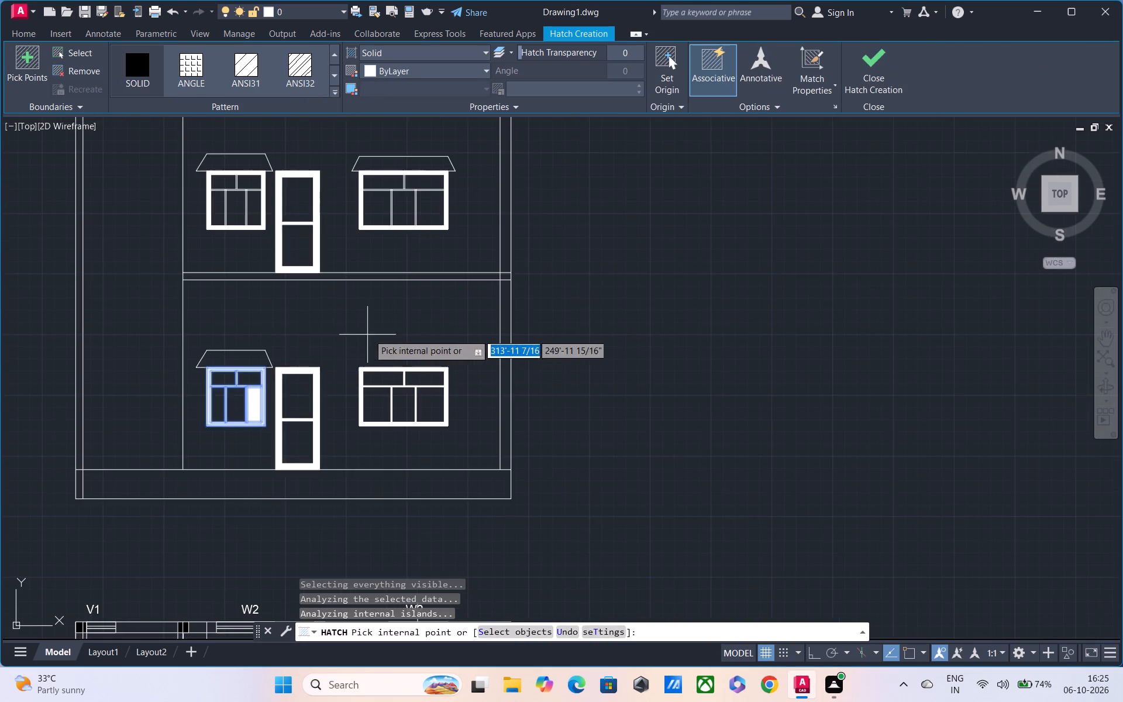
scroll(377, 356, down, 1)
middle_drag(383, 378, 397, 472)
key(Escape)
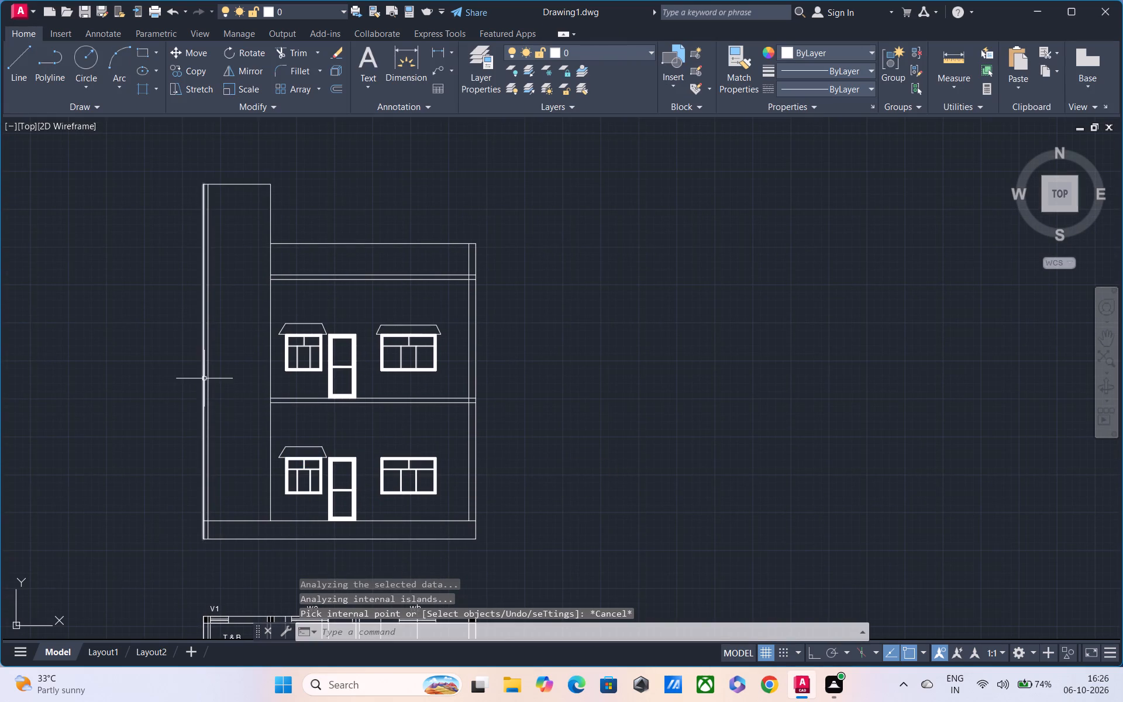
Erase the vertical line just inside the left outer edge of the elevation's tall left section.
scroll(204, 379, up, 2)
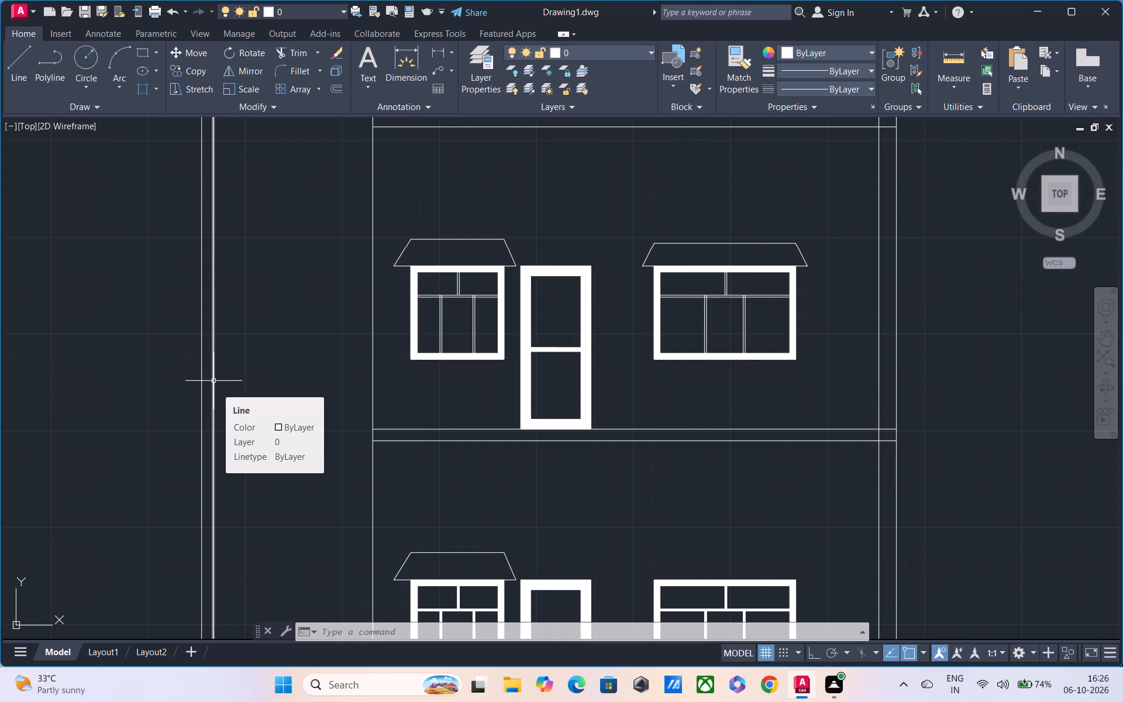
click(213, 381)
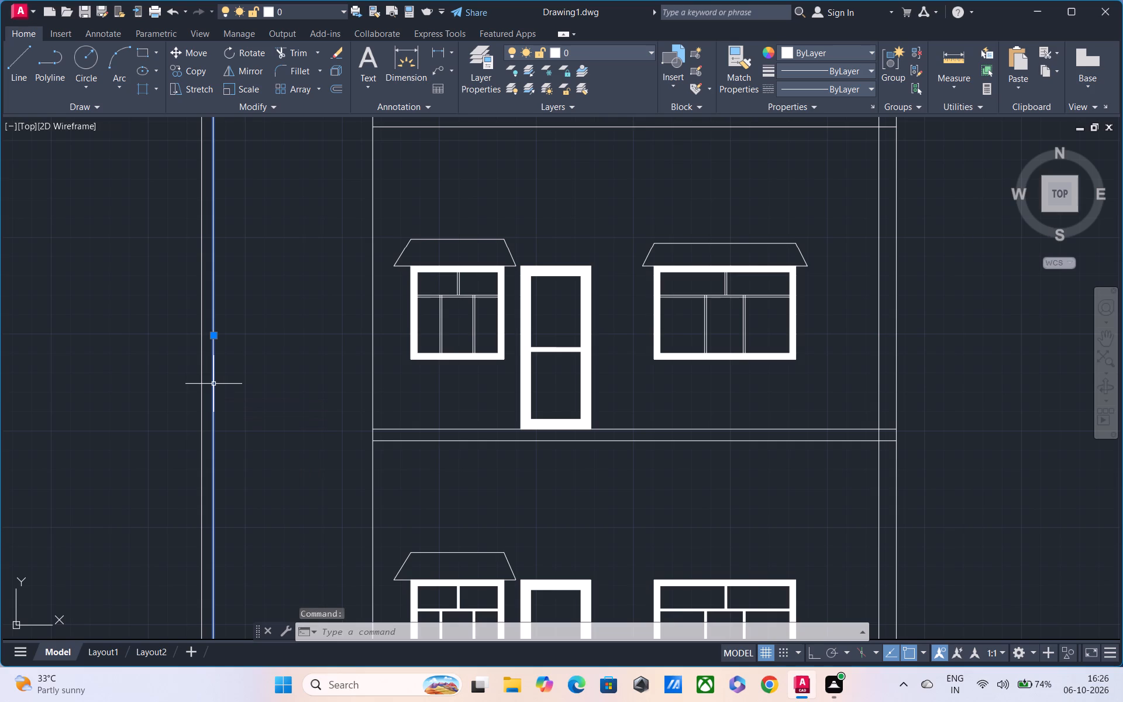
key(Delete)
Examine the whole front elevation and its alignment with the floor plan below.
scroll(220, 413, down, 3)
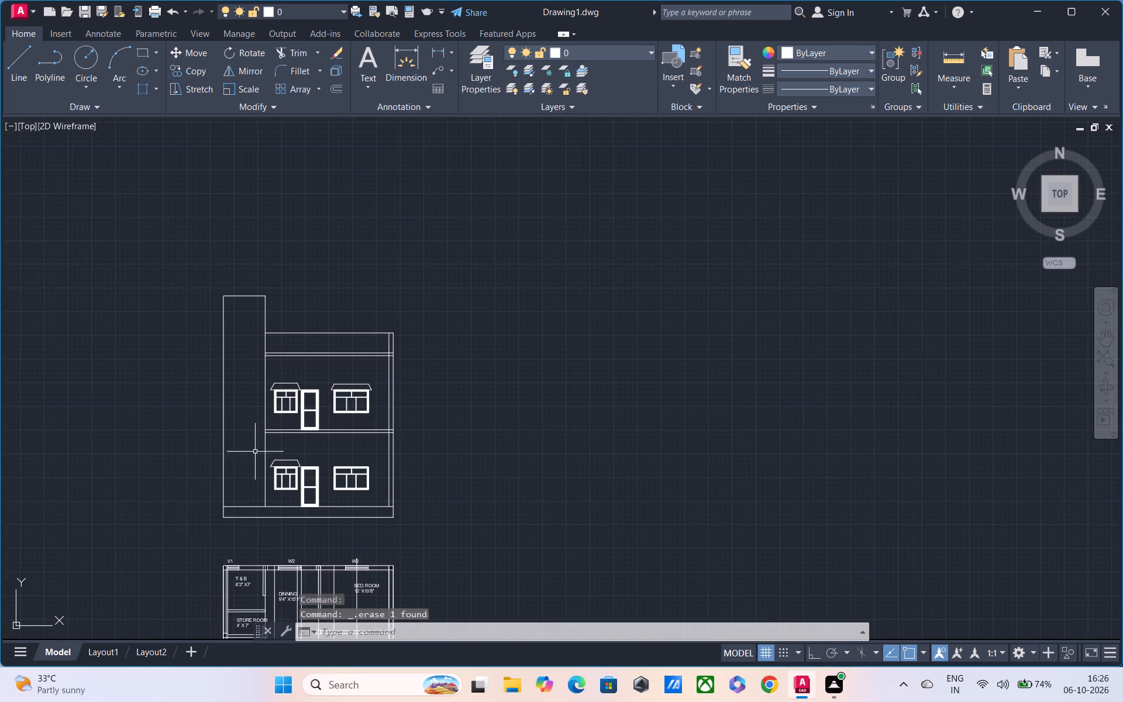
middle_drag(257, 453, 259, 475)
middle_drag(257, 511, 273, 471)
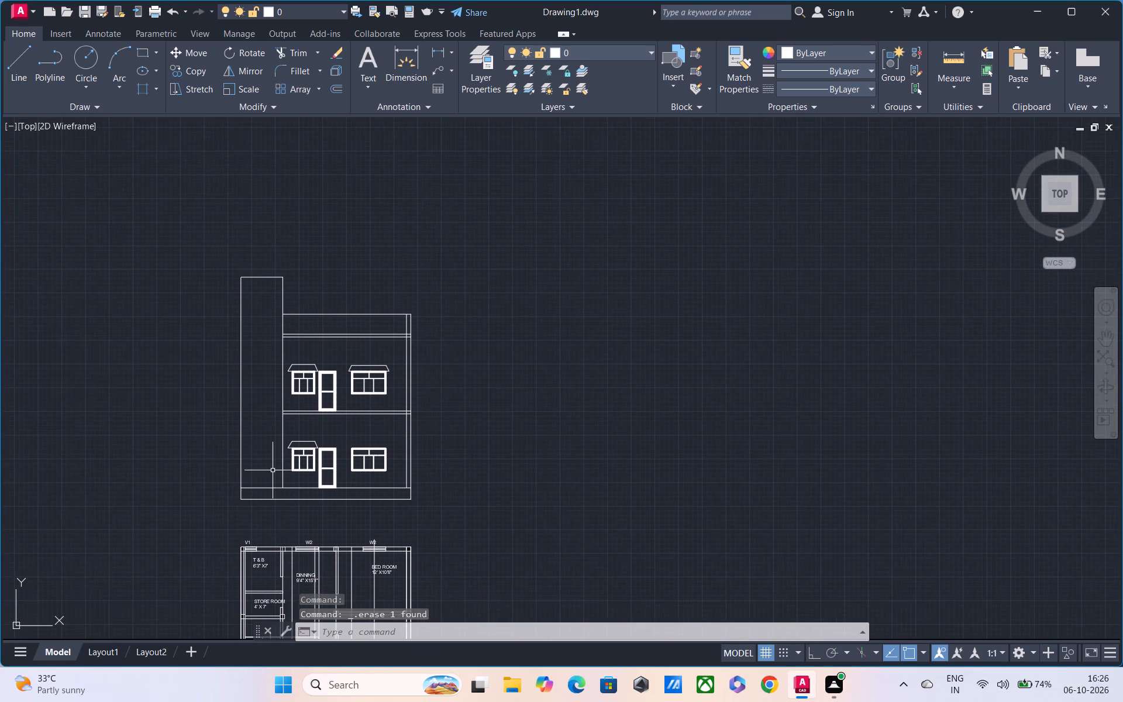
middle_drag(273, 470, 273, 453)
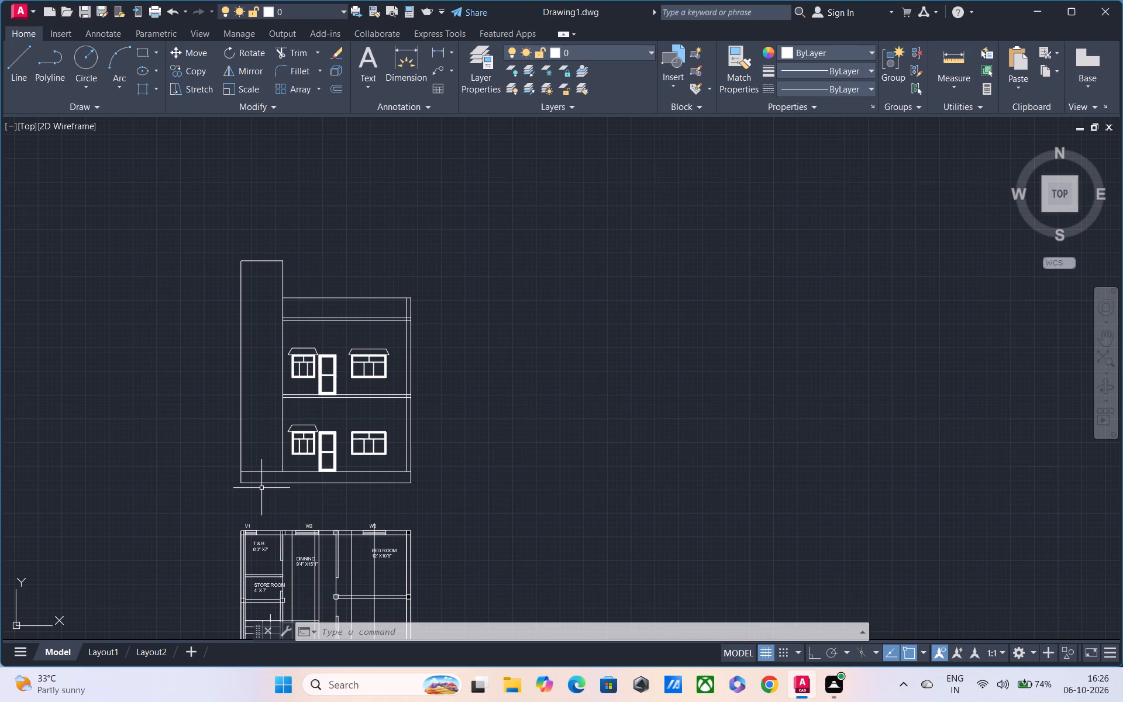
middle_drag(288, 532, 352, 701)
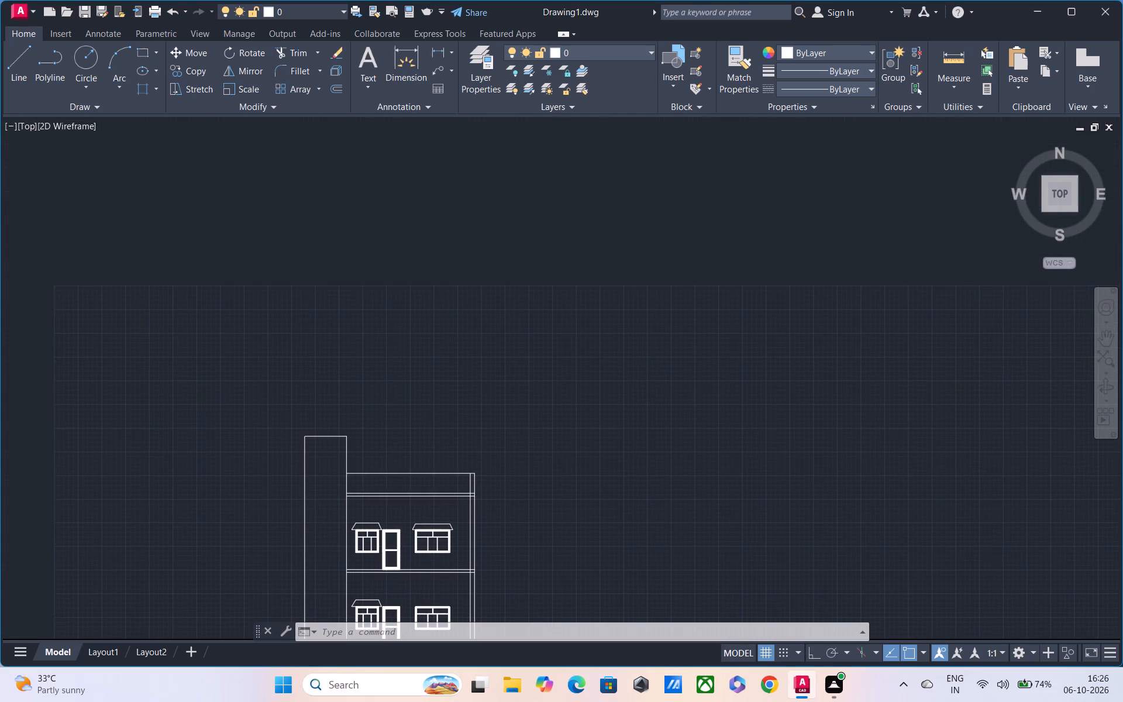
middle_drag(360, 672, 394, 401)
middle_drag(325, 503, 363, 294)
middle_drag(384, 485, 420, 278)
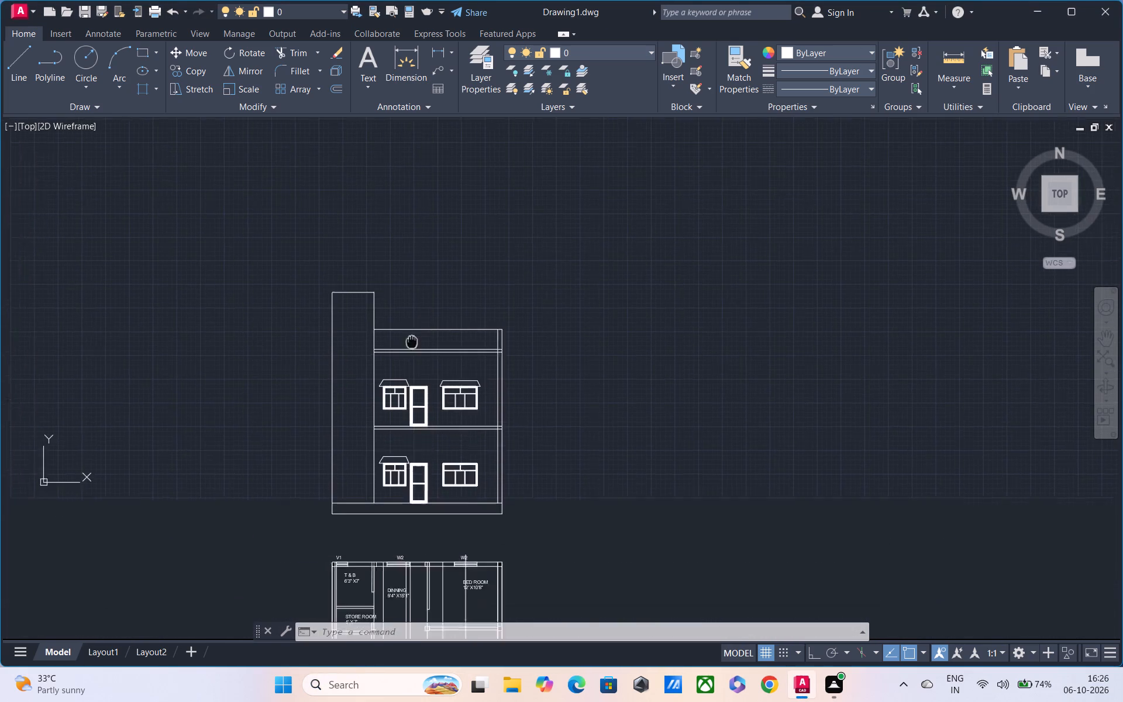
middle_drag(420, 278, 421, 270)
middle_drag(361, 451, 366, 393)
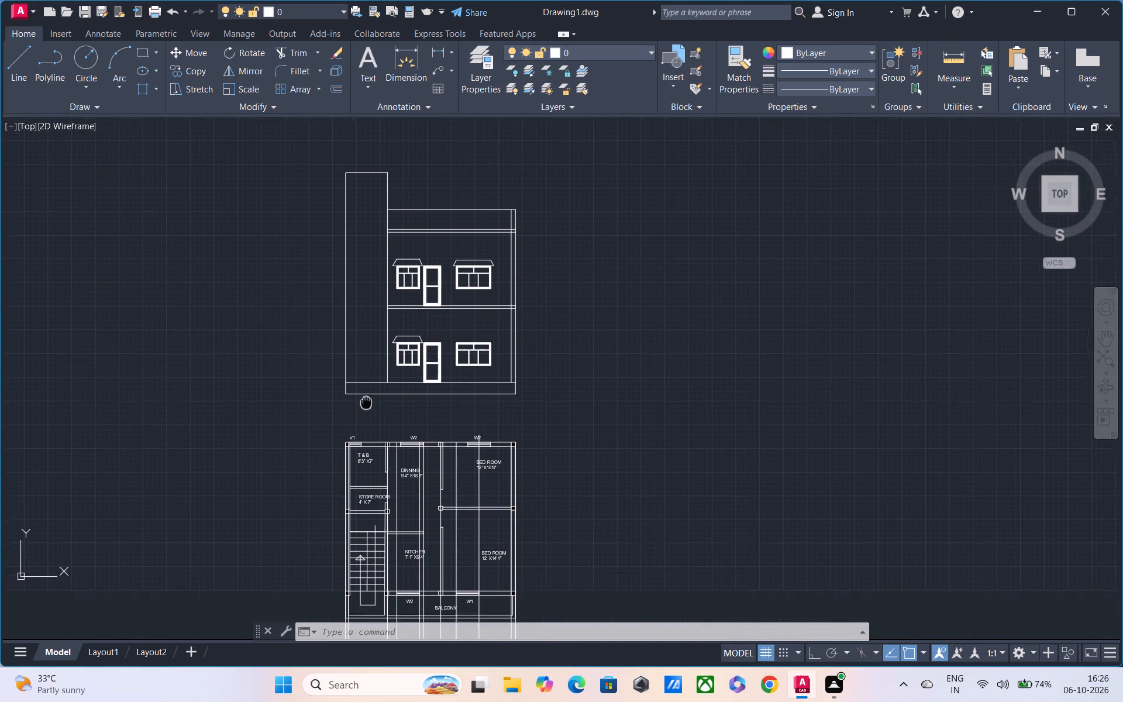
middle_drag(366, 393, 367, 386)
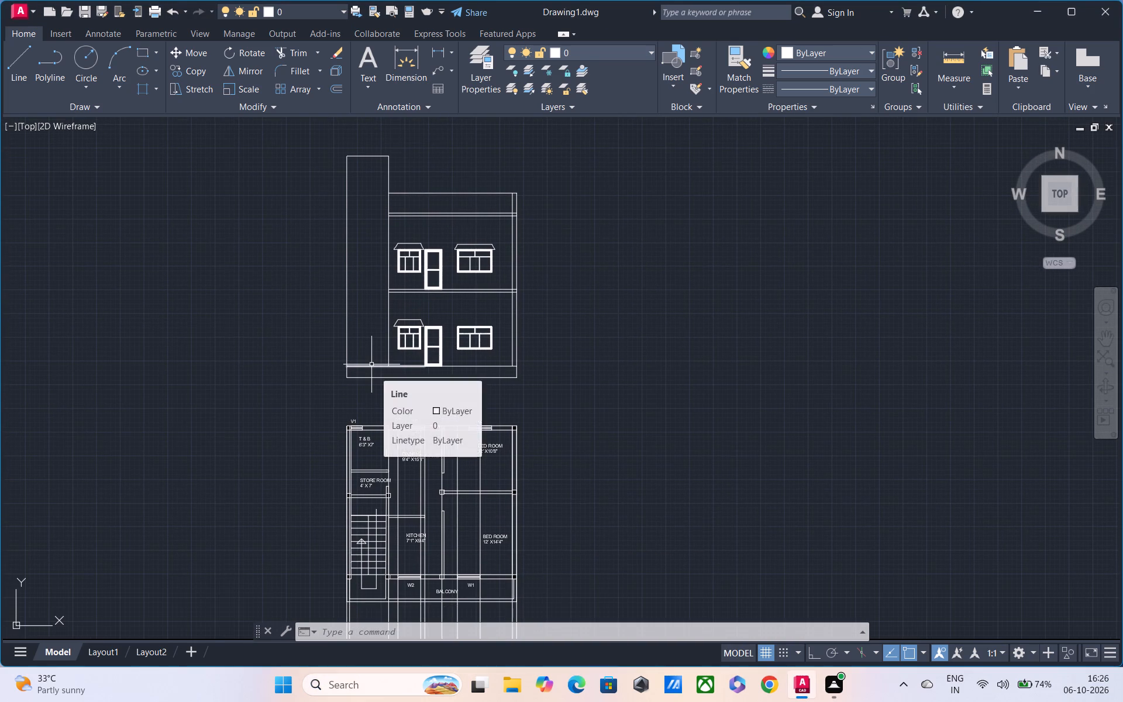